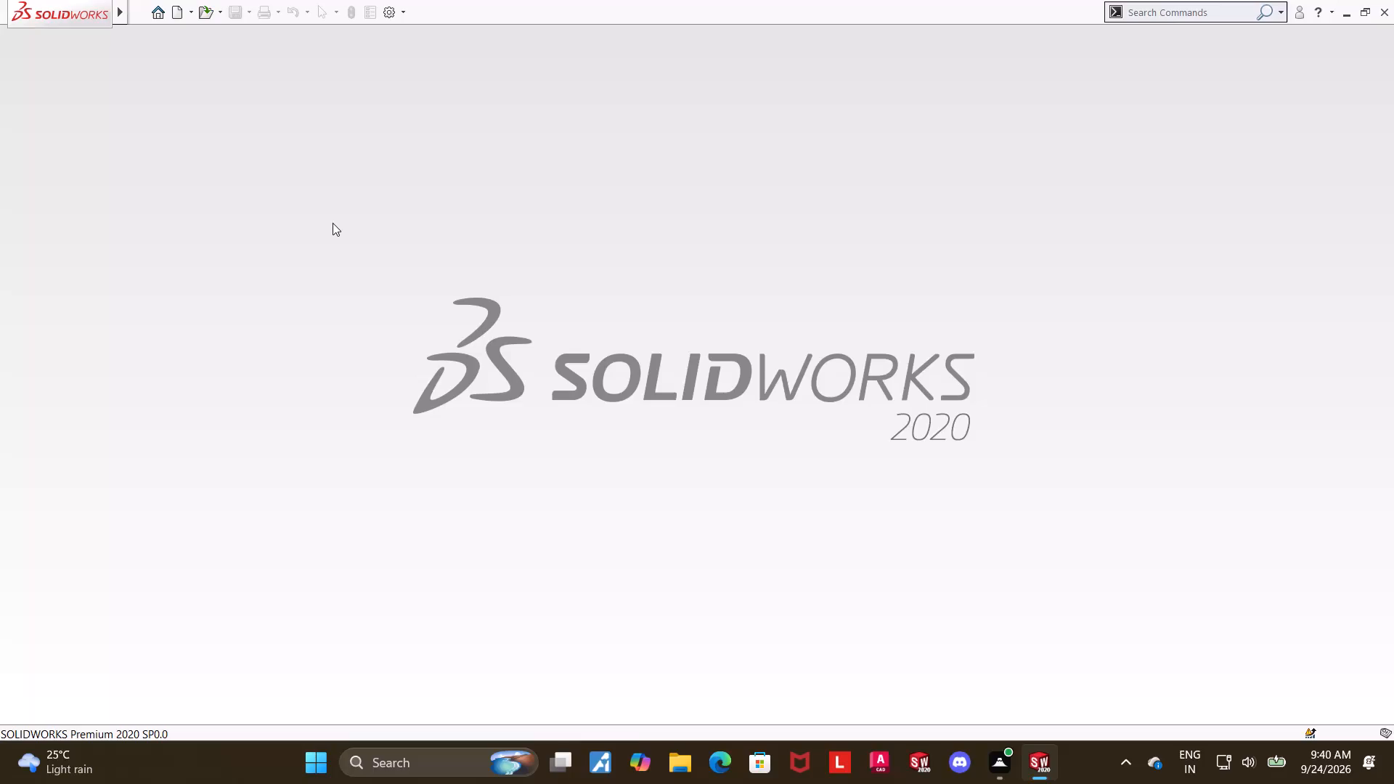
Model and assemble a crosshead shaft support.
Create a new part document.
click(178, 9)
double_click(344, 354)
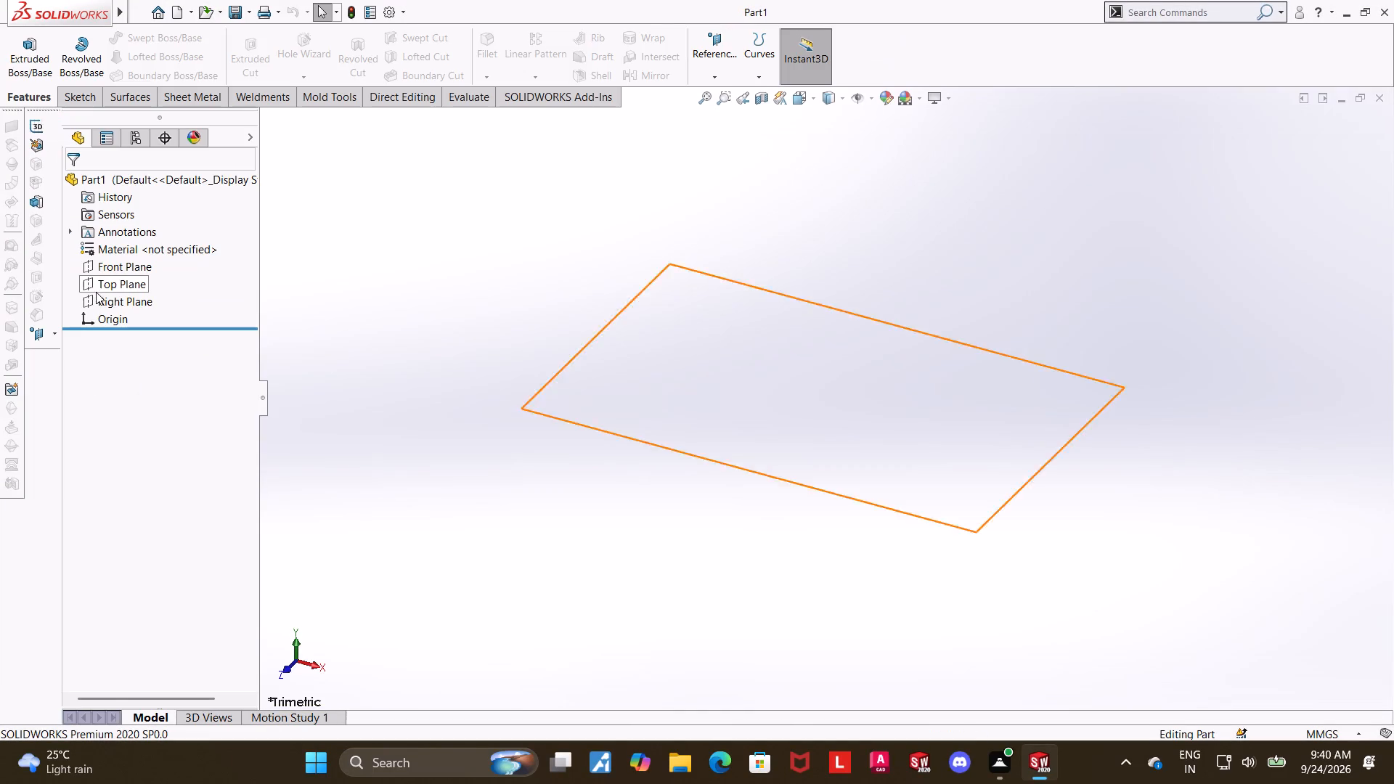
On the Front Plane, sketch a centre rectangle about 62 mm wide and 128 mm tall, centred on the origin.
click(126, 267)
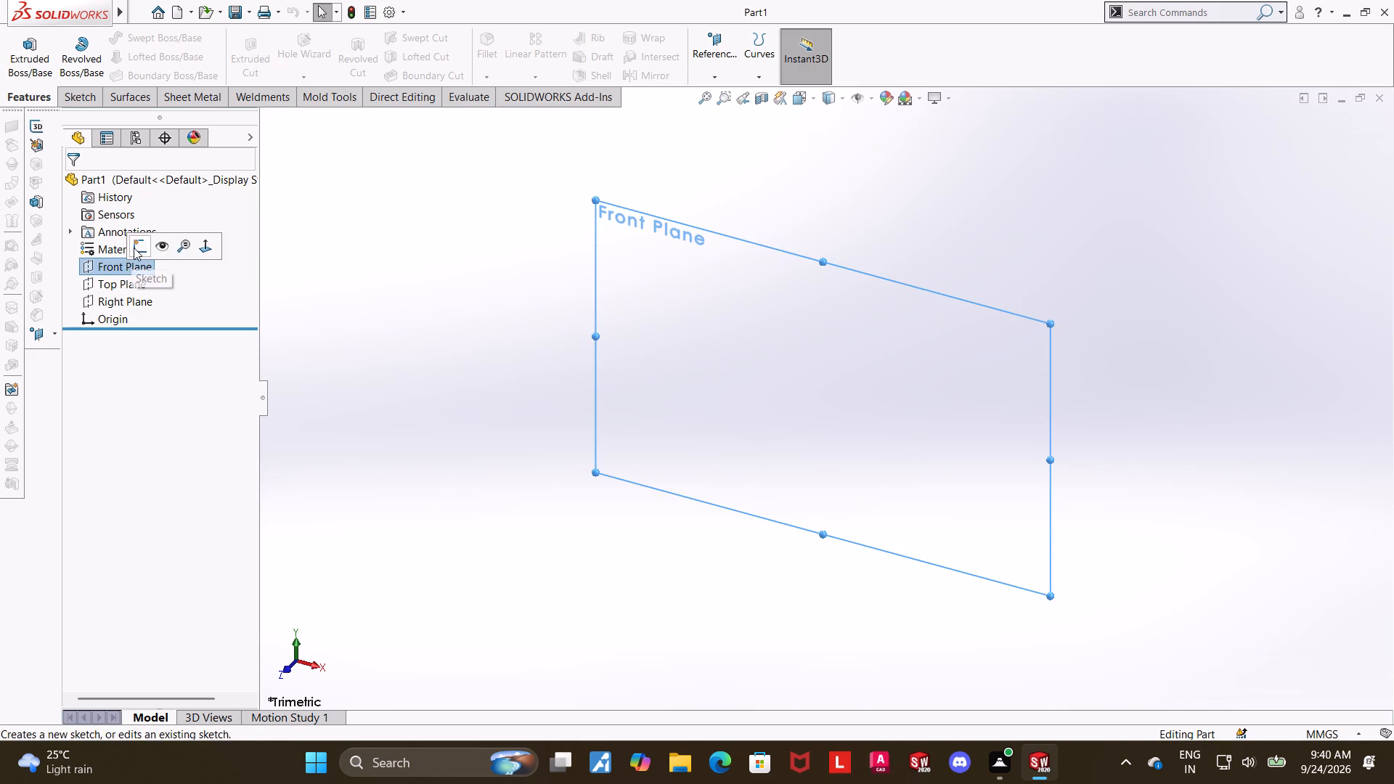
click(134, 248)
click(142, 51)
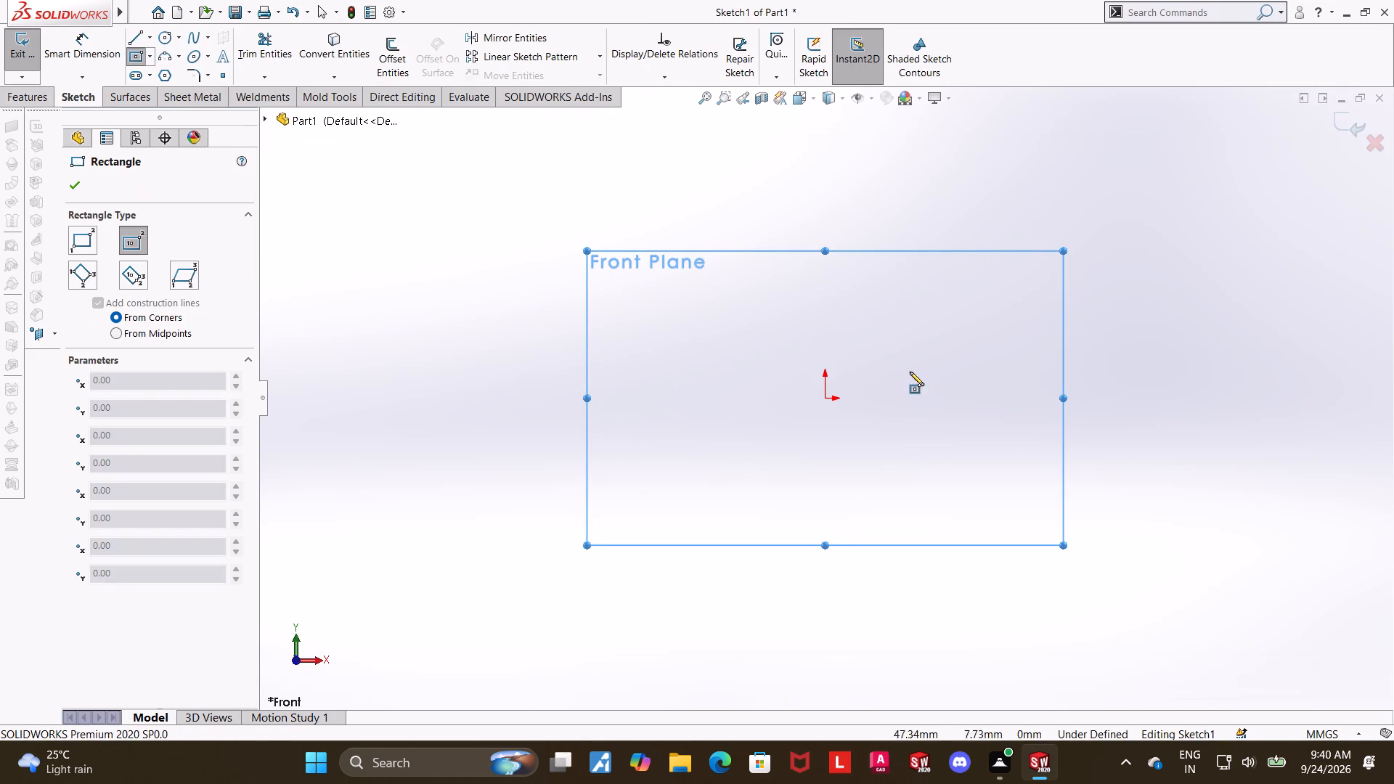
click(826, 396)
click(908, 227)
key(Escape)
key(Escape)
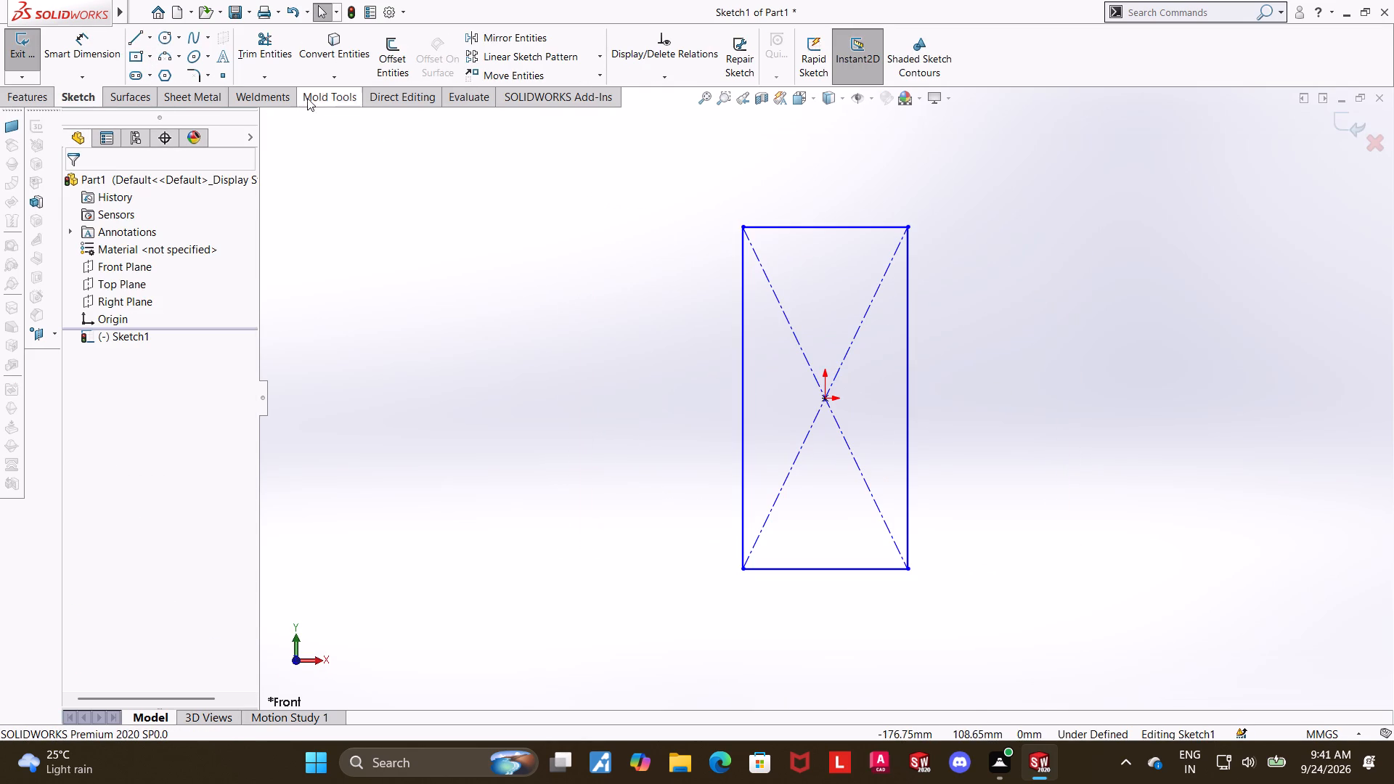
Sketch a three-point arc of about 65 mm radius bulging above the rectangle, joining its two upper corners.
click(171, 51)
click(741, 227)
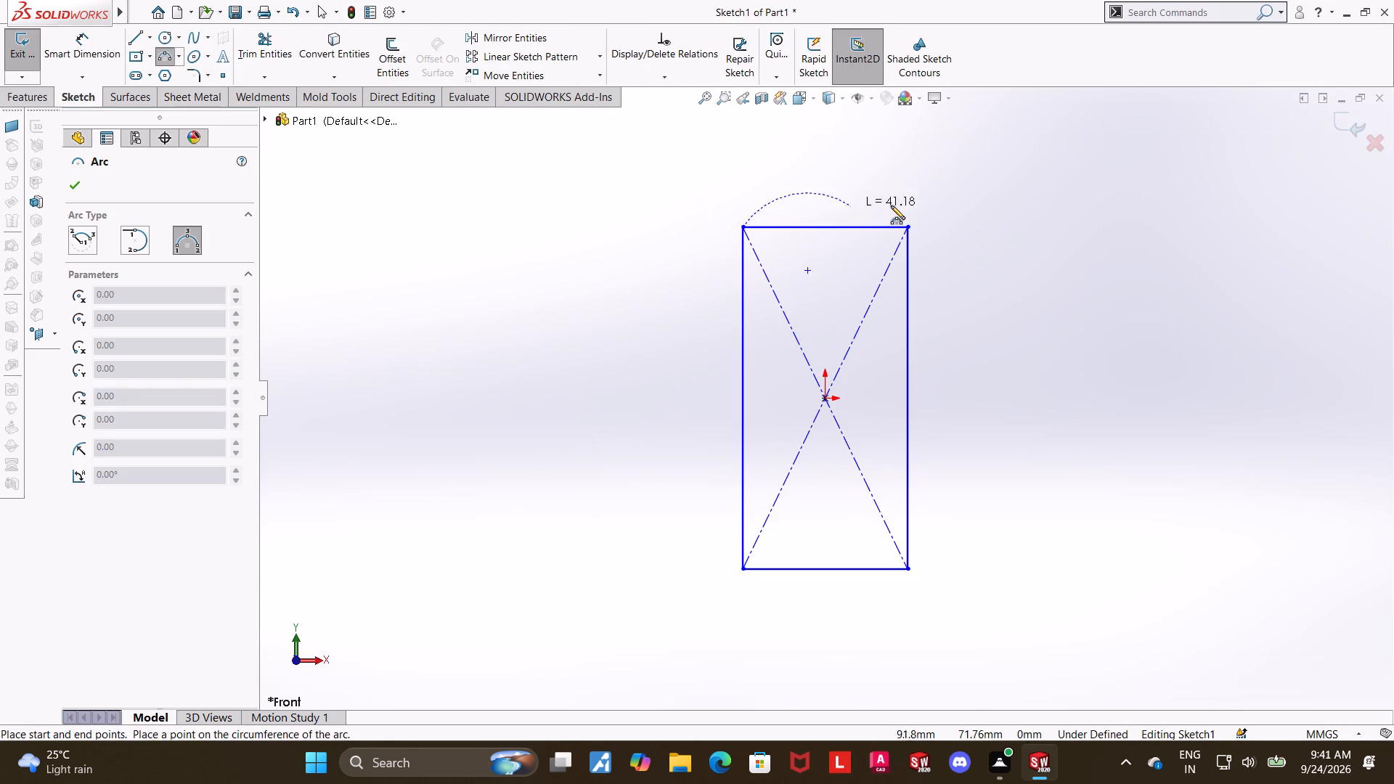
click(909, 226)
click(836, 207)
key(Escape)
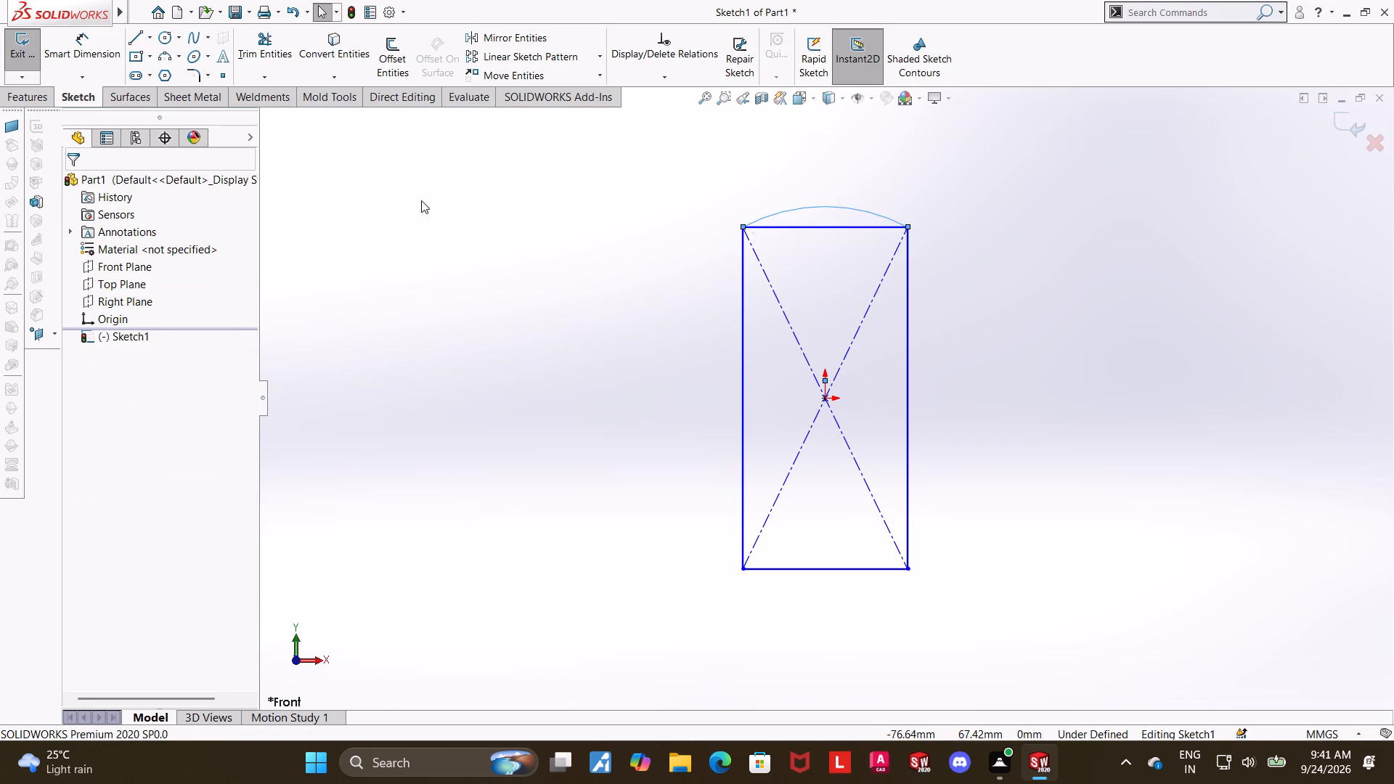
key(Escape)
Sketch a horizontal centreline about 101 mm long from the origin out past the rectangle's left side.
click(149, 37)
click(156, 75)
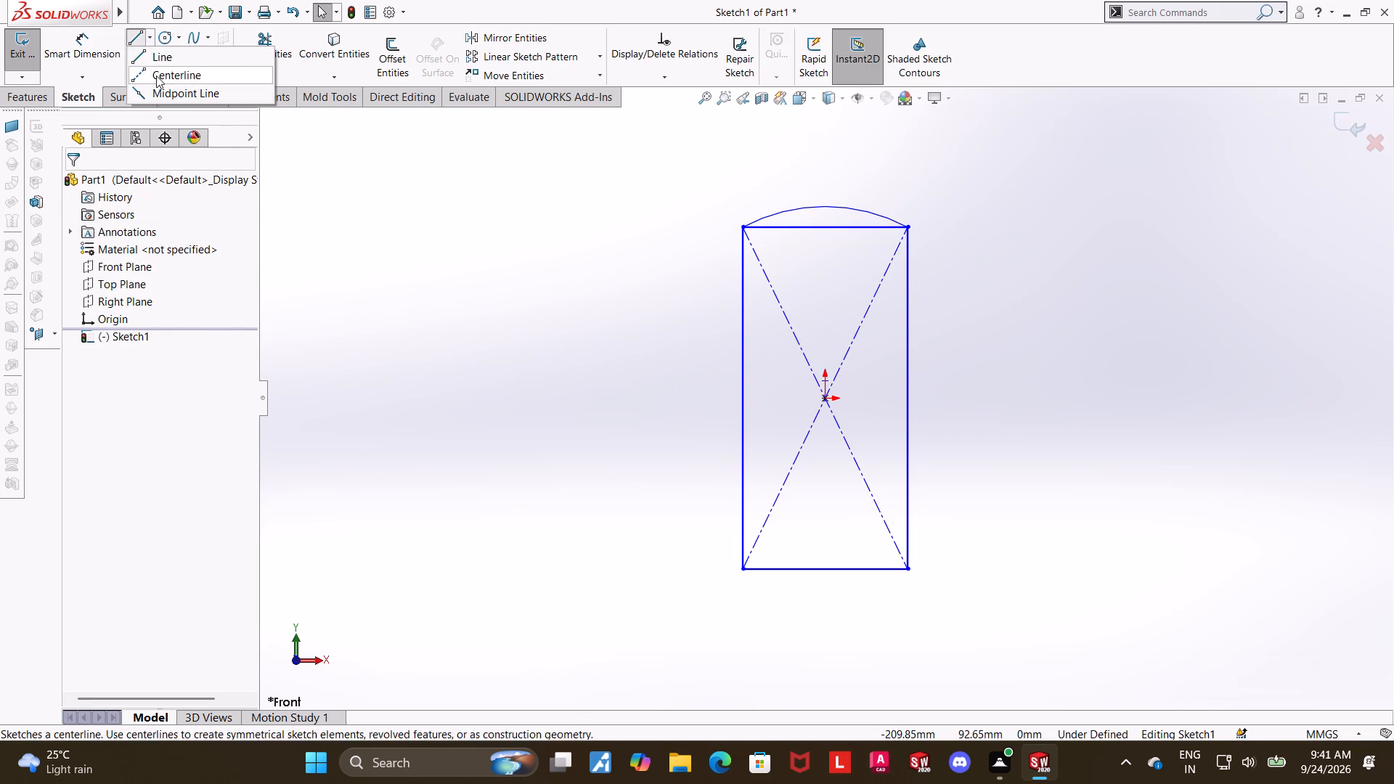
click(823, 399)
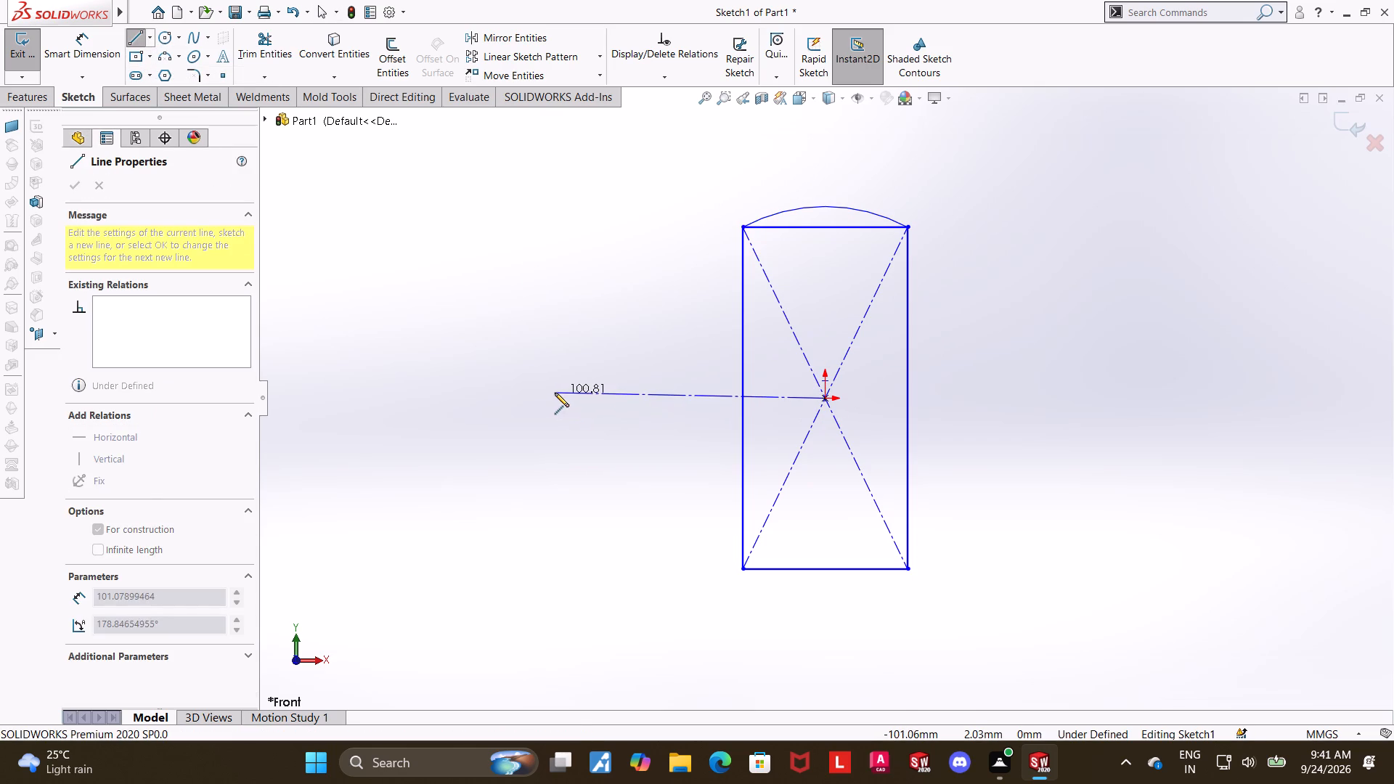
click(553, 396)
key(Escape)
Sketch a narrower corner rectangle as a neck, hanging down from the first rectangle's bottom edge.
scroll(1128, 507, up, 4)
scroll(1008, 497, down, 2)
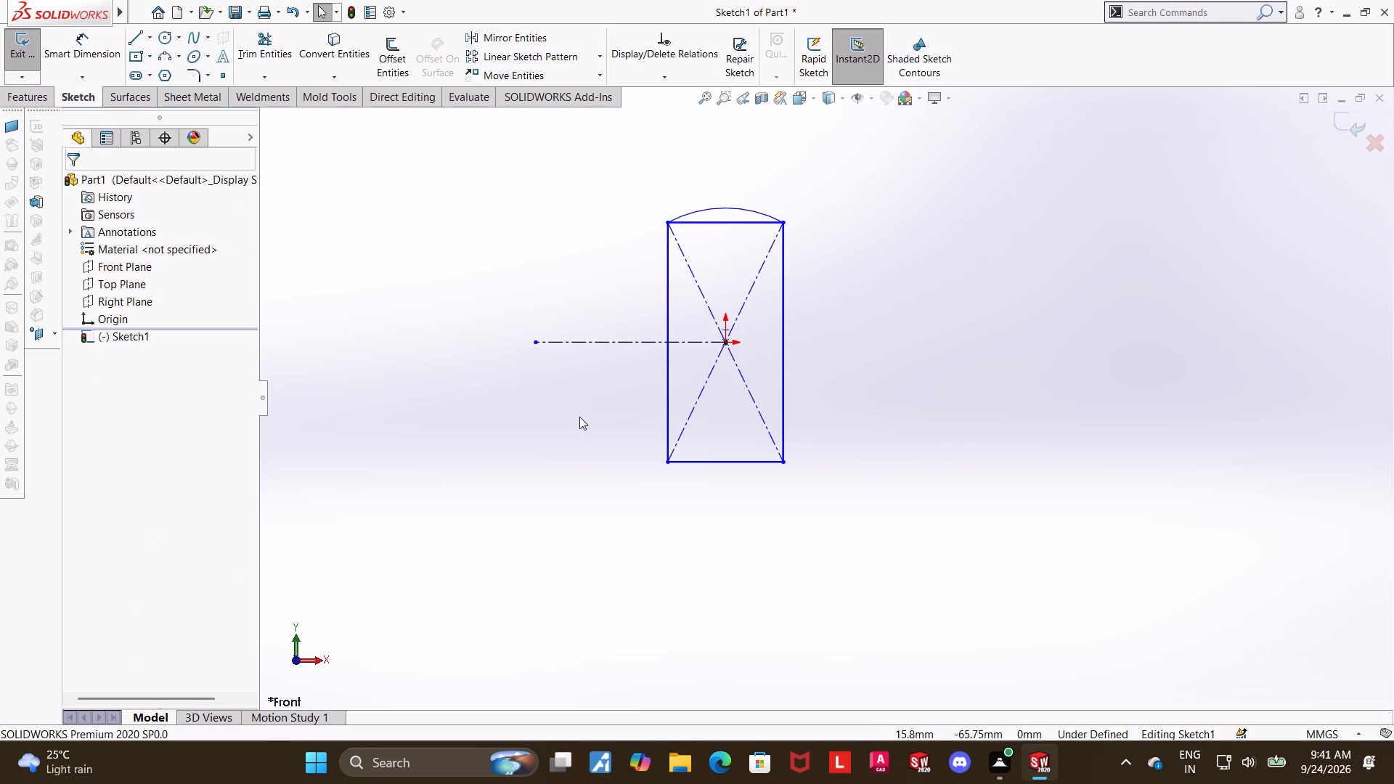
click(150, 59)
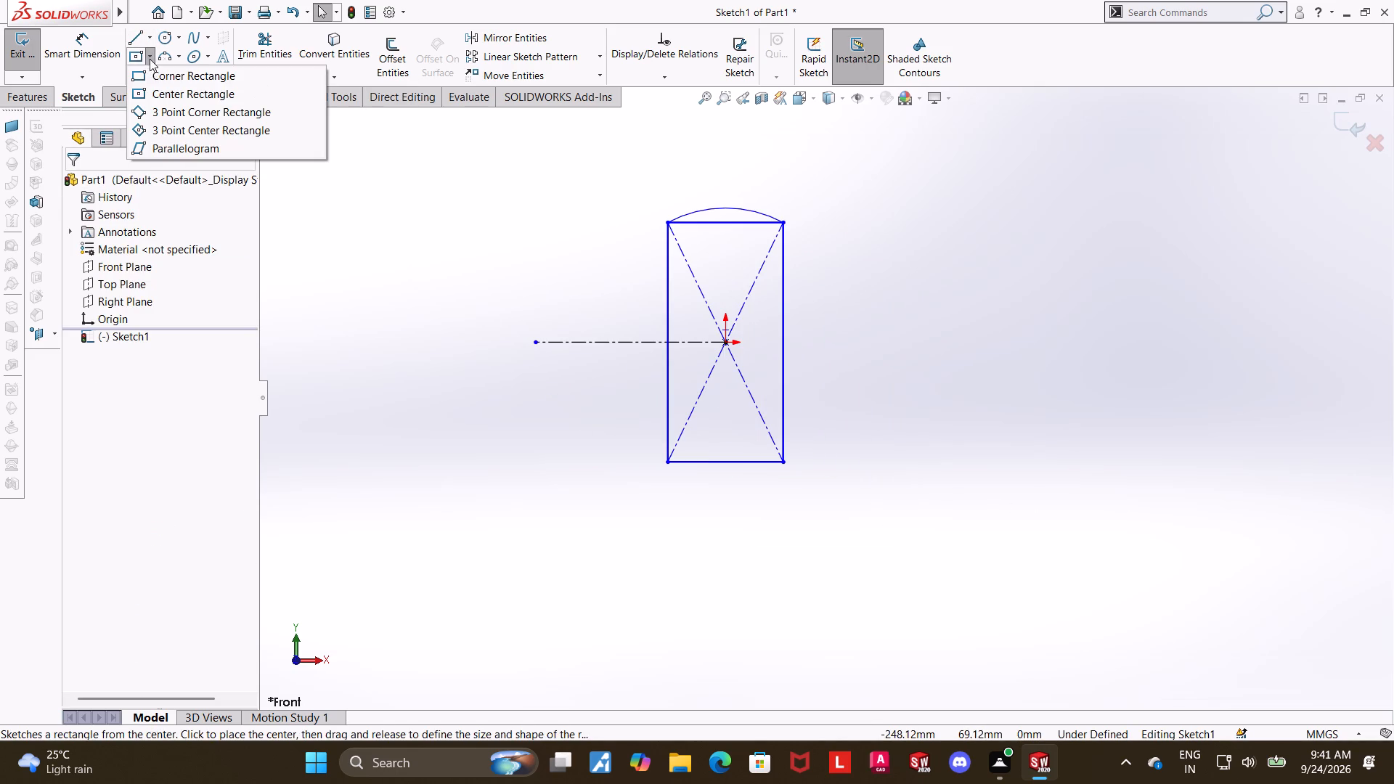
click(151, 75)
scroll(642, 358, up, 1)
click(712, 453)
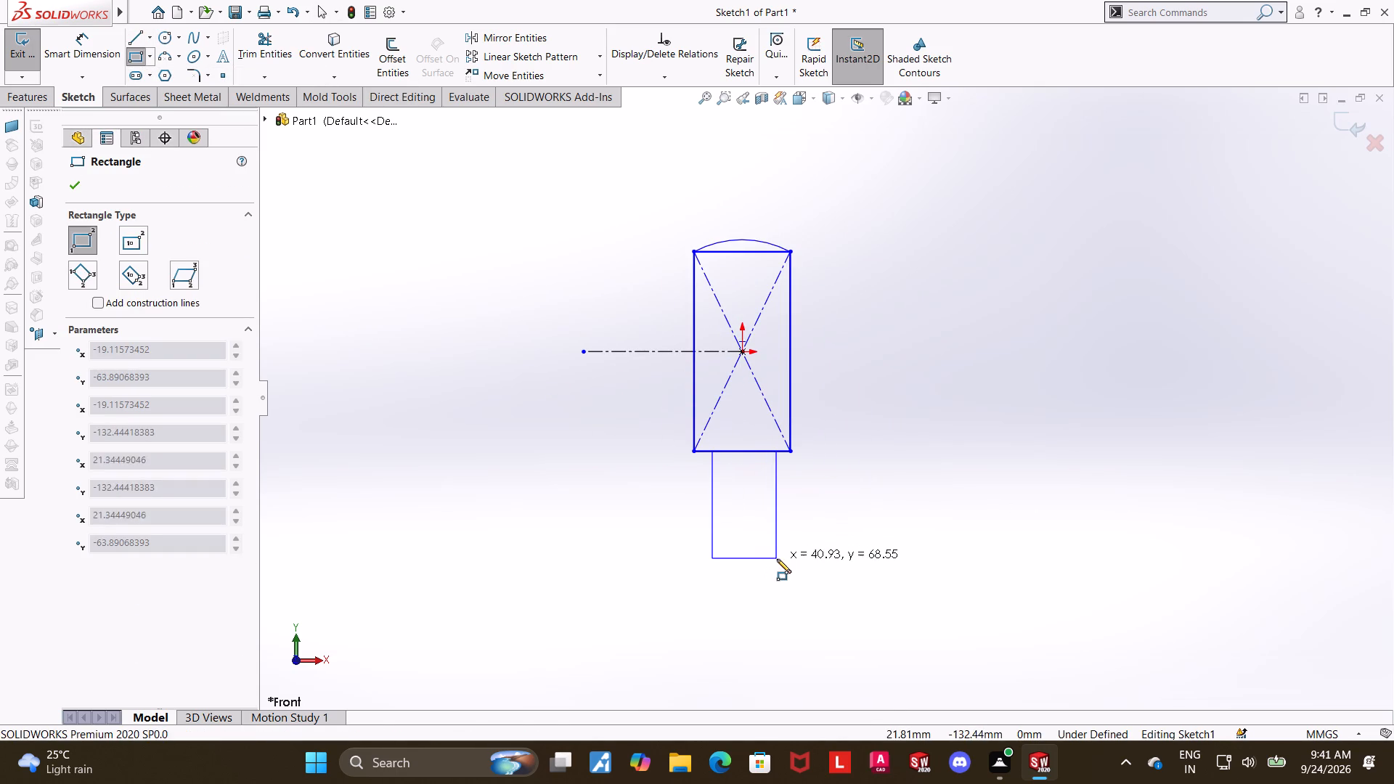
click(770, 555)
key(Escape)
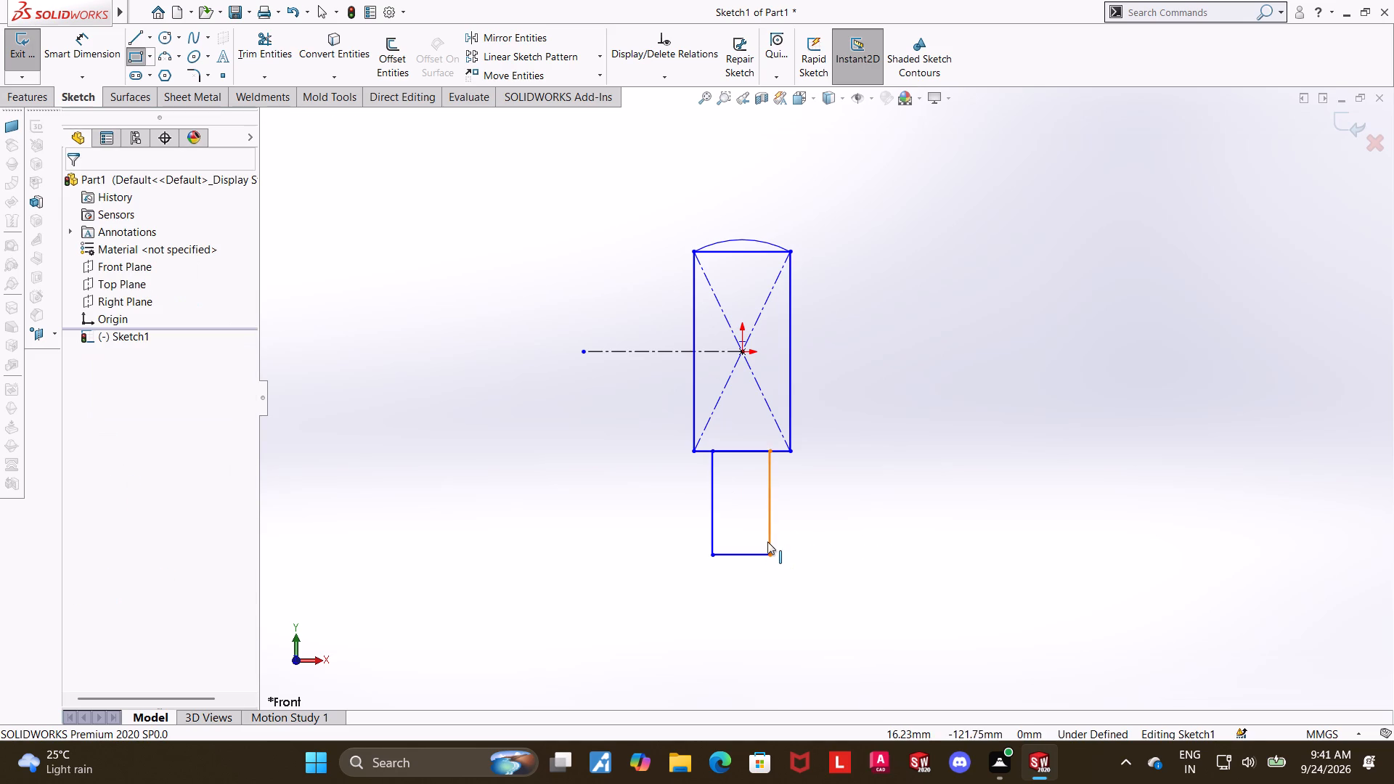
key(Escape)
key(Escape)
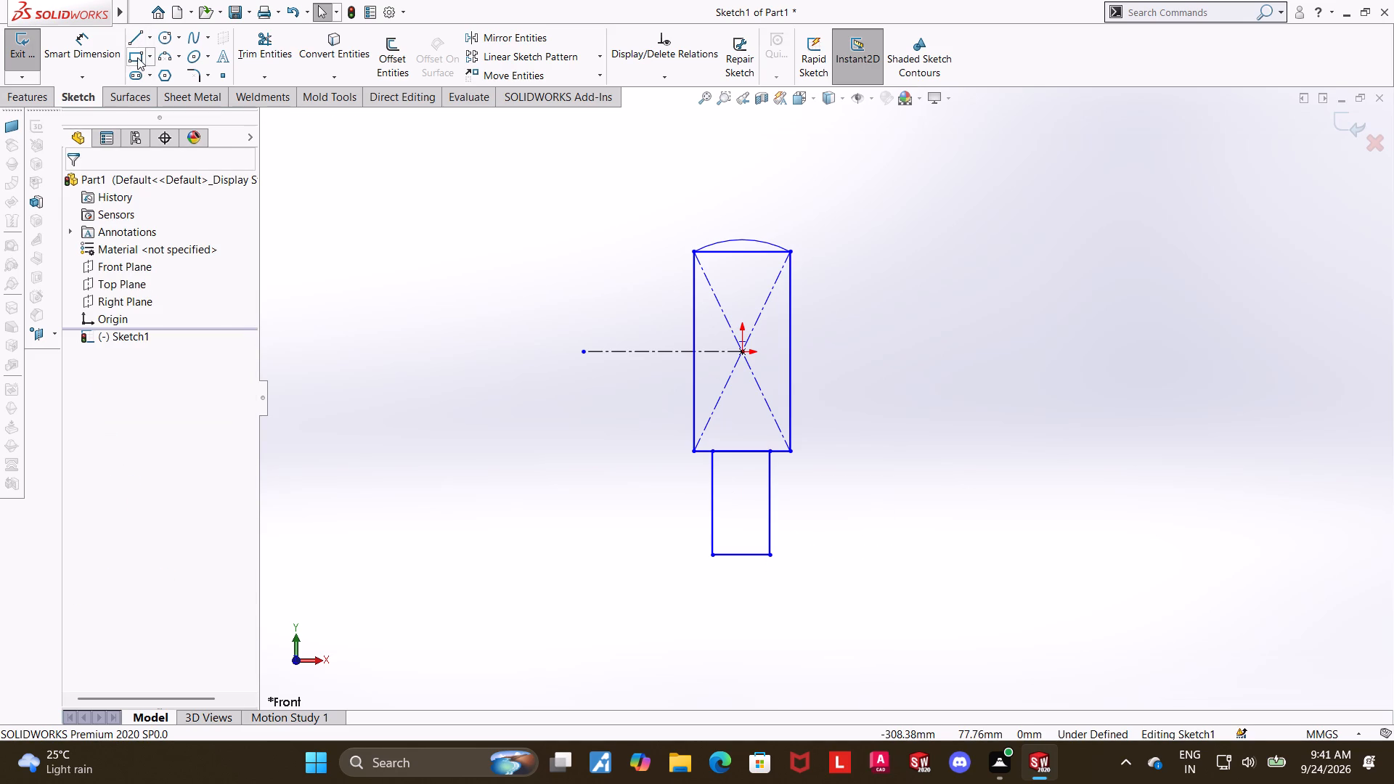
Sketch a wide, flat corner rectangle as a base directly beneath the neck, extending past both its sides.
click(137, 57)
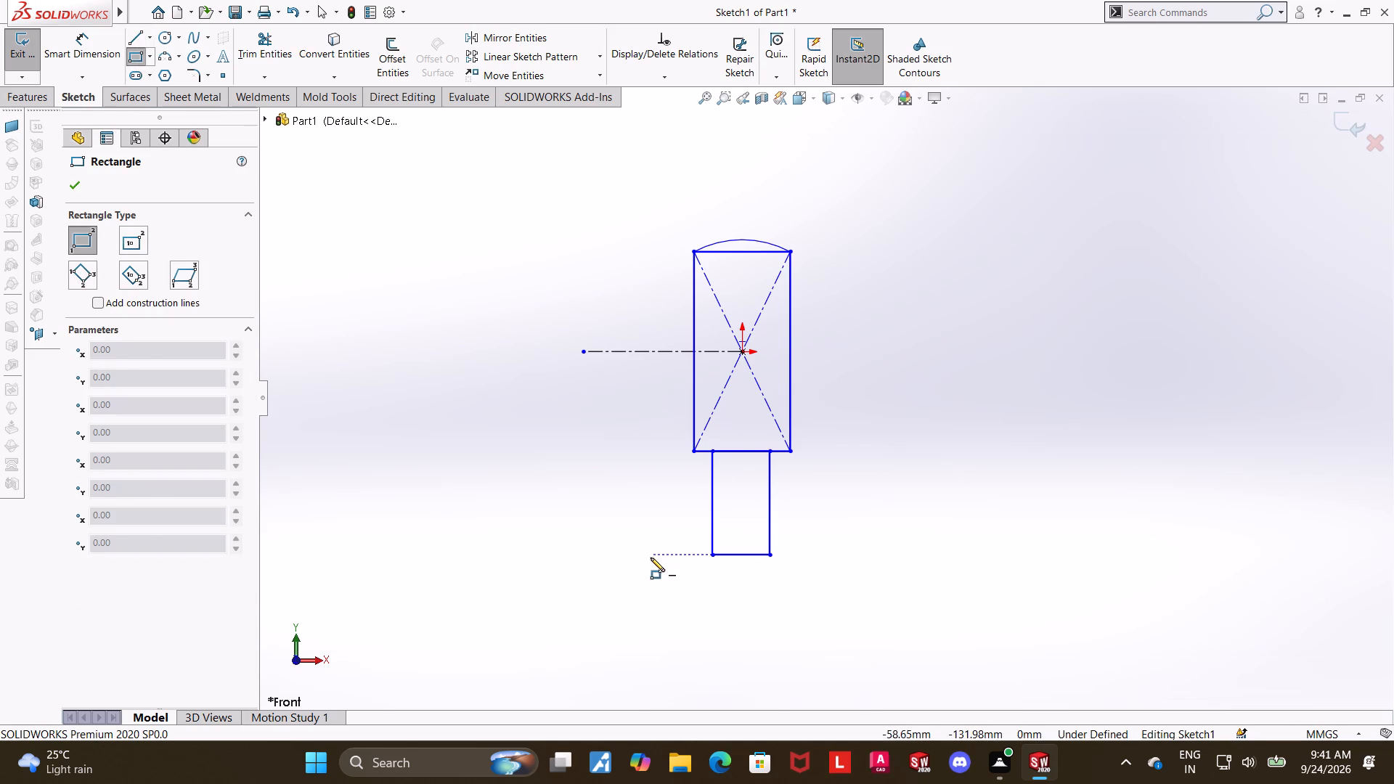
click(650, 558)
click(836, 597)
key(Escape)
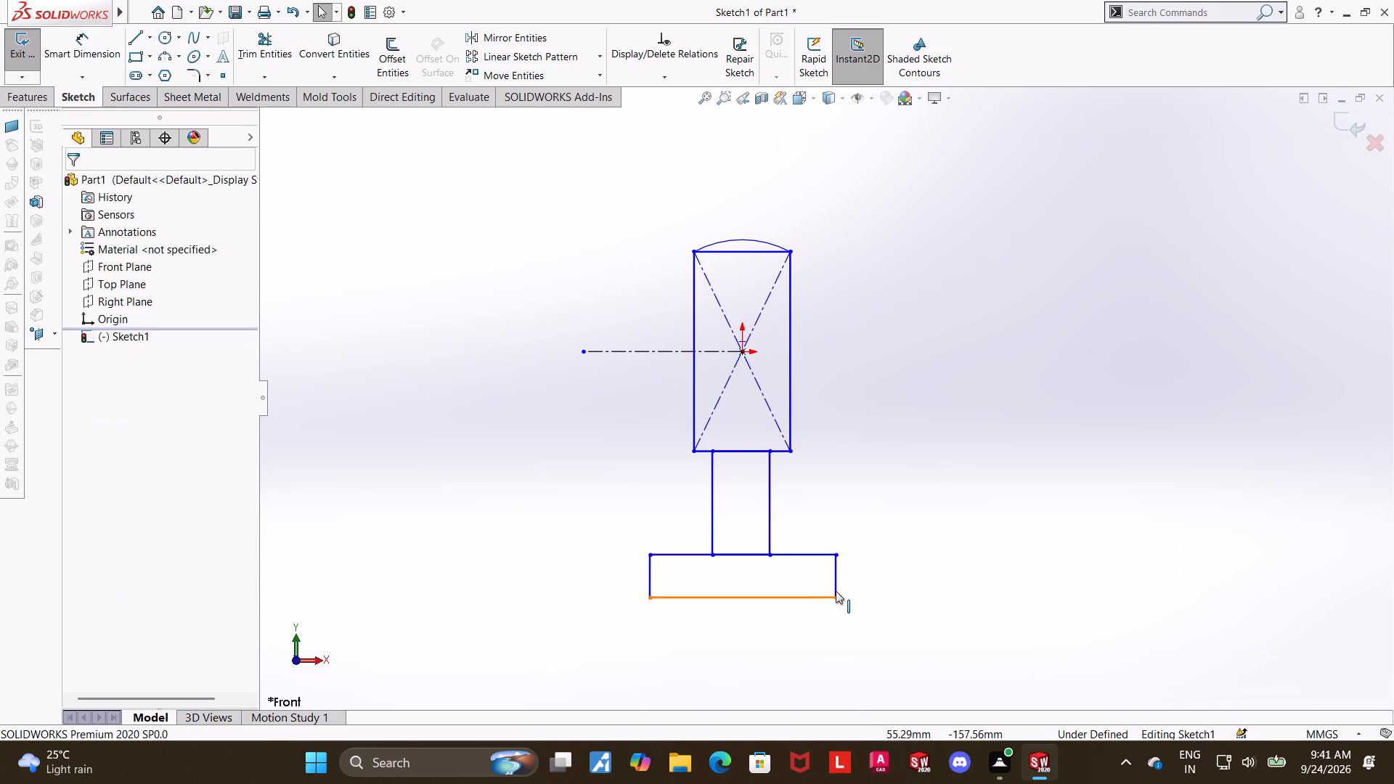
key(Escape)
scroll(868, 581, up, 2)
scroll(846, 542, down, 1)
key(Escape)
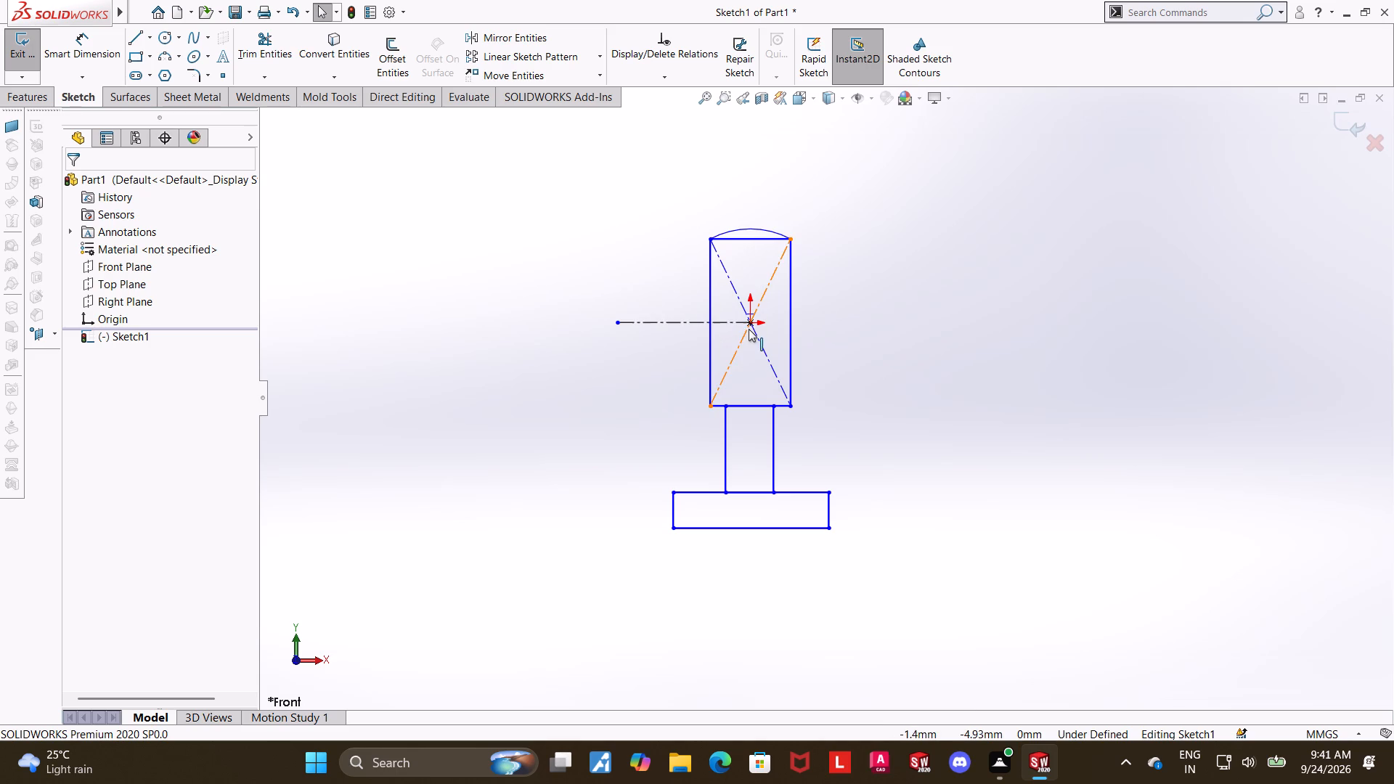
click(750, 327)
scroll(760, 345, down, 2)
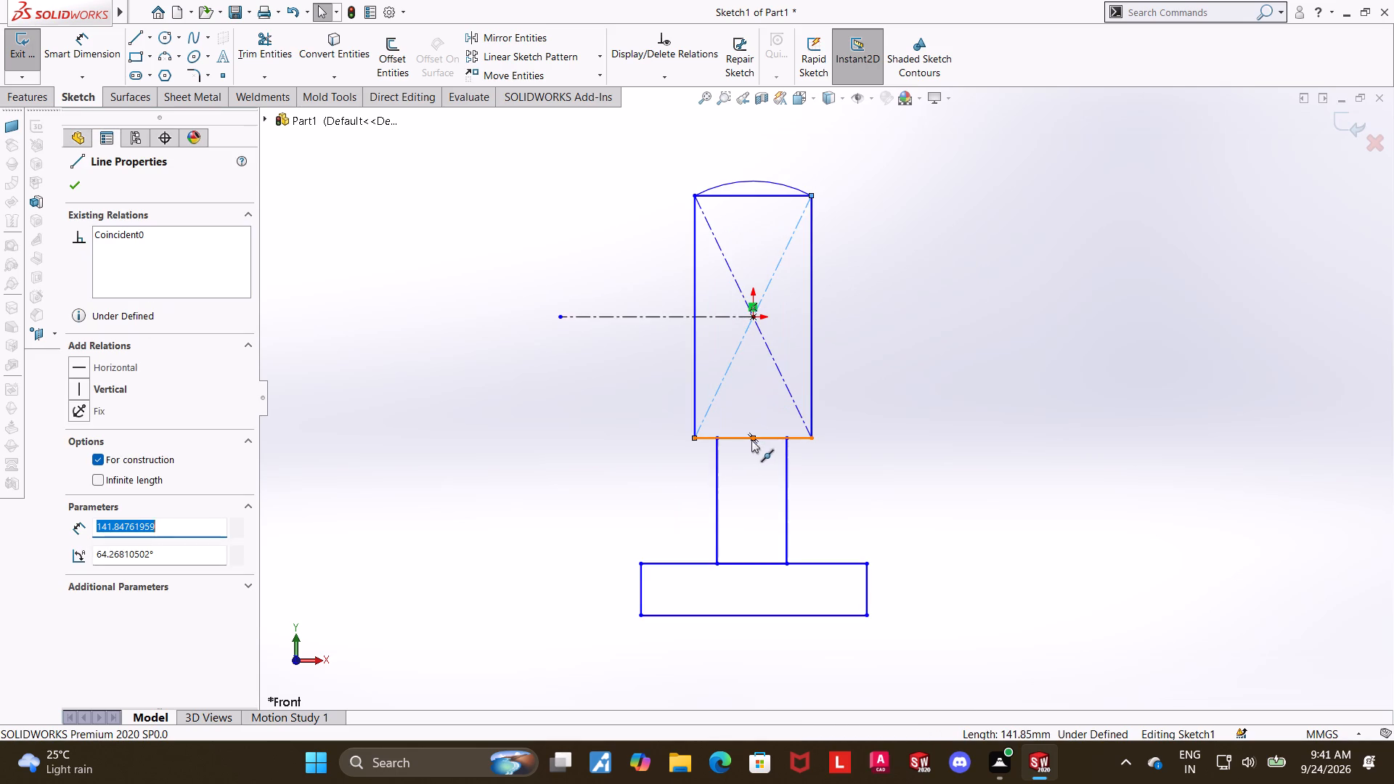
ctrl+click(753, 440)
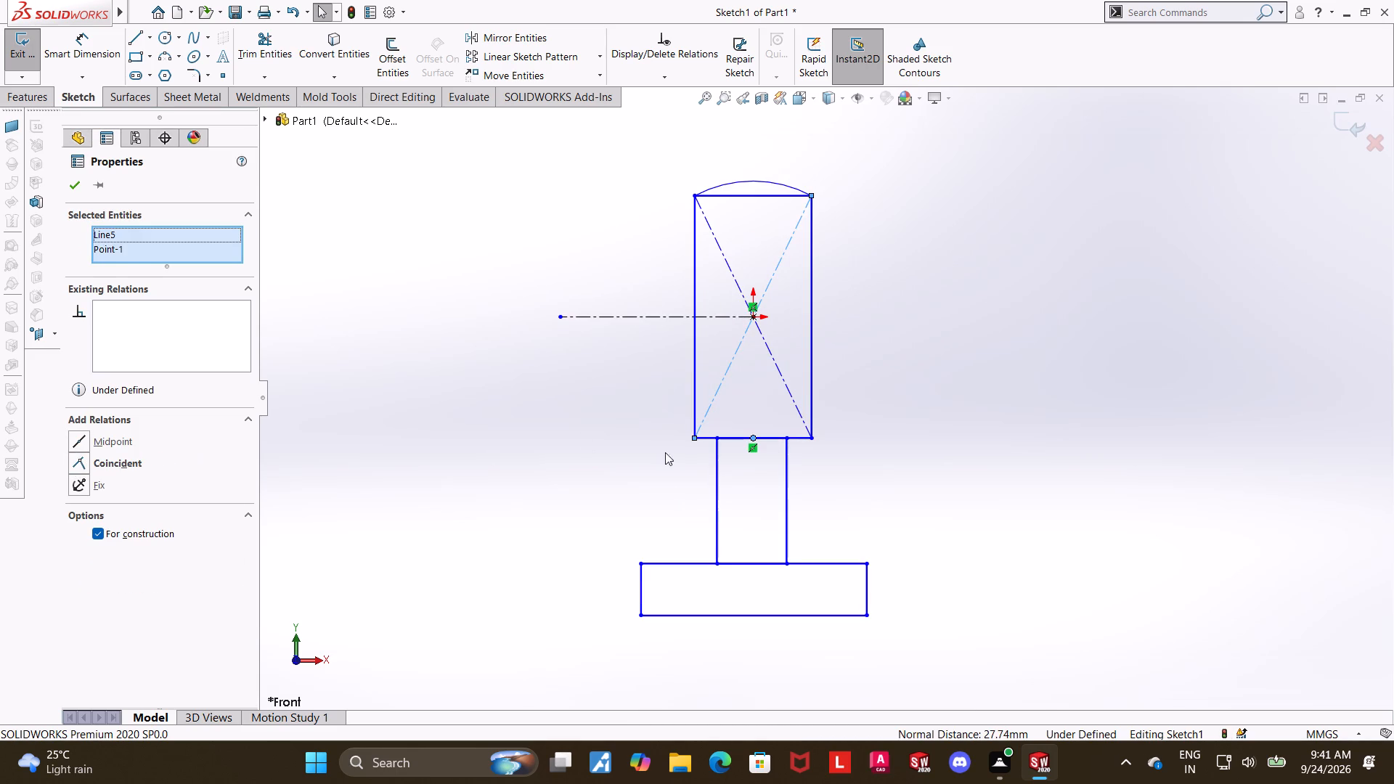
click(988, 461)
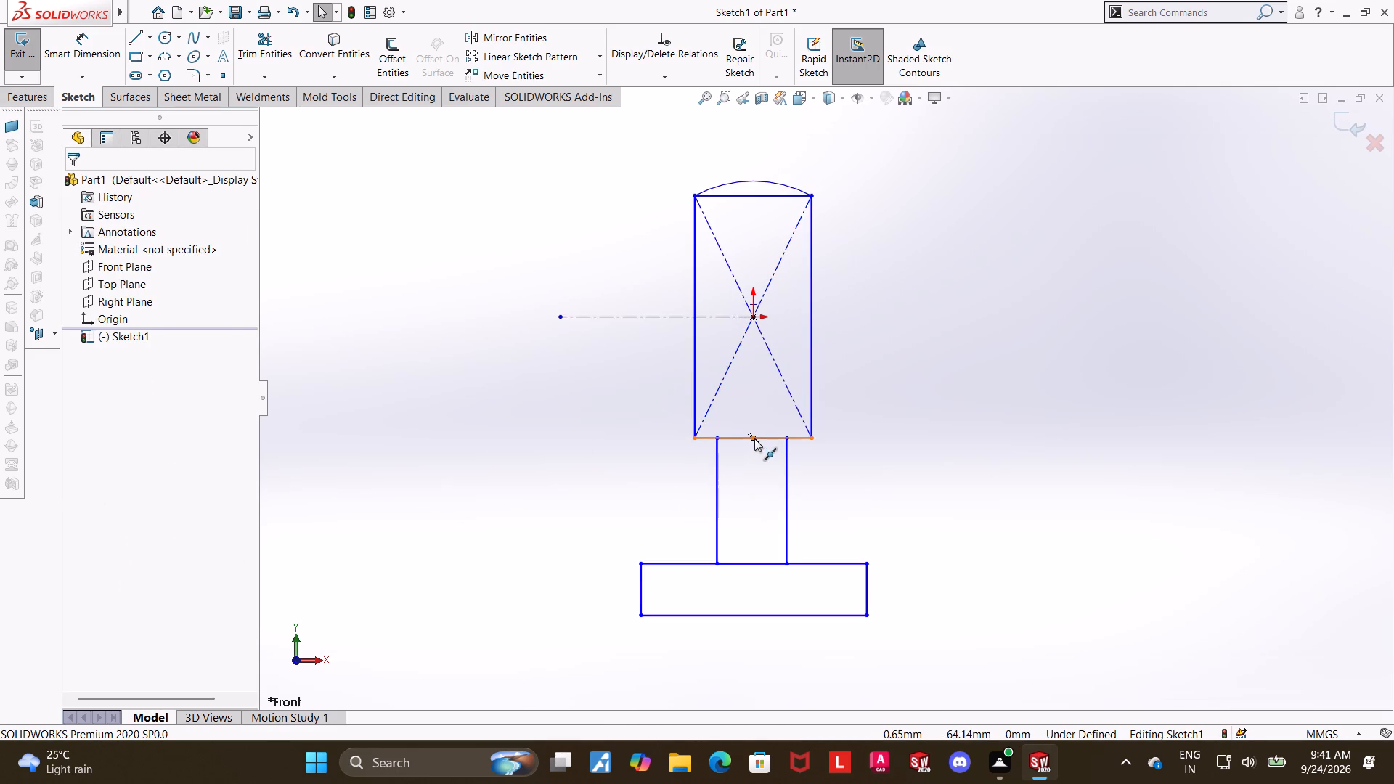
Add a vertical relation between the upper rectangle's bottom-edge midpoint and its centre point at the origin.
click(754, 438)
ctrl+click(754, 318)
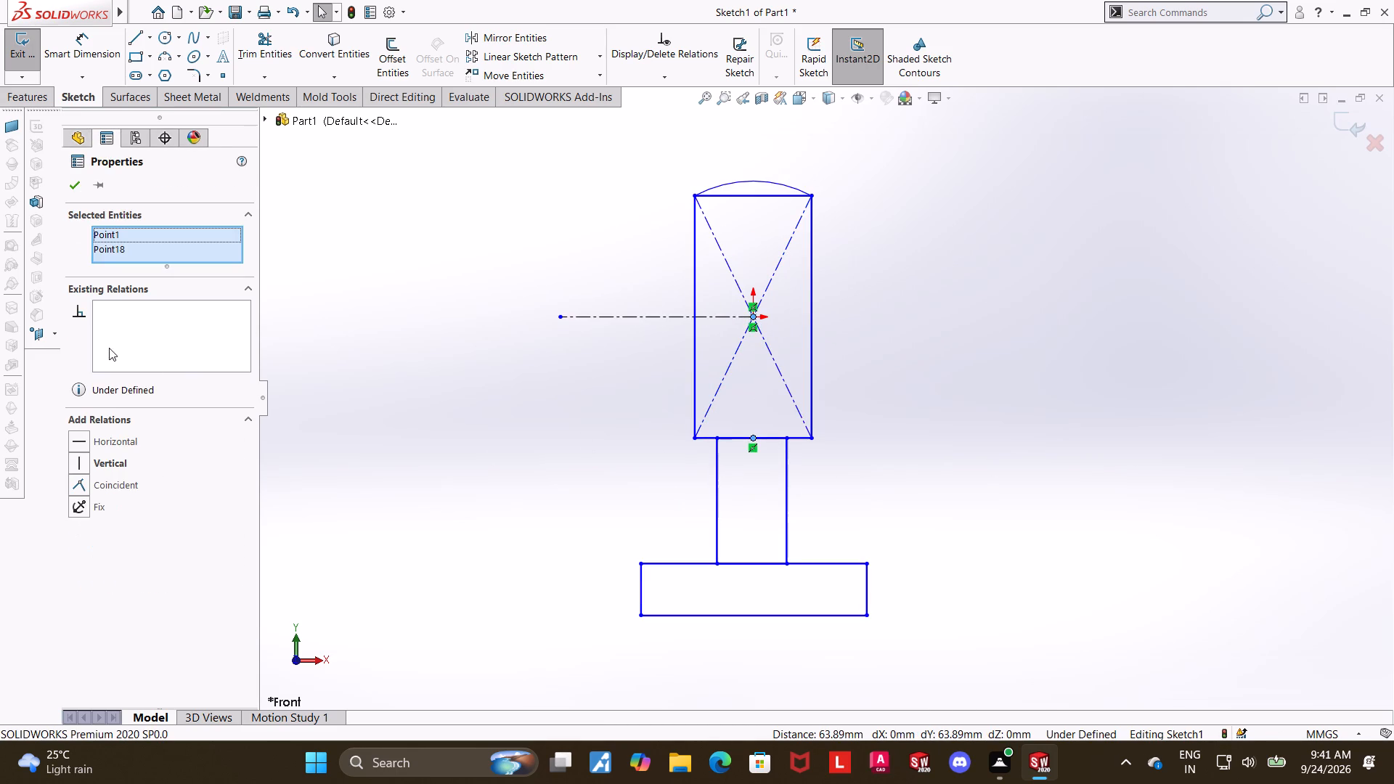
click(81, 463)
click(74, 195)
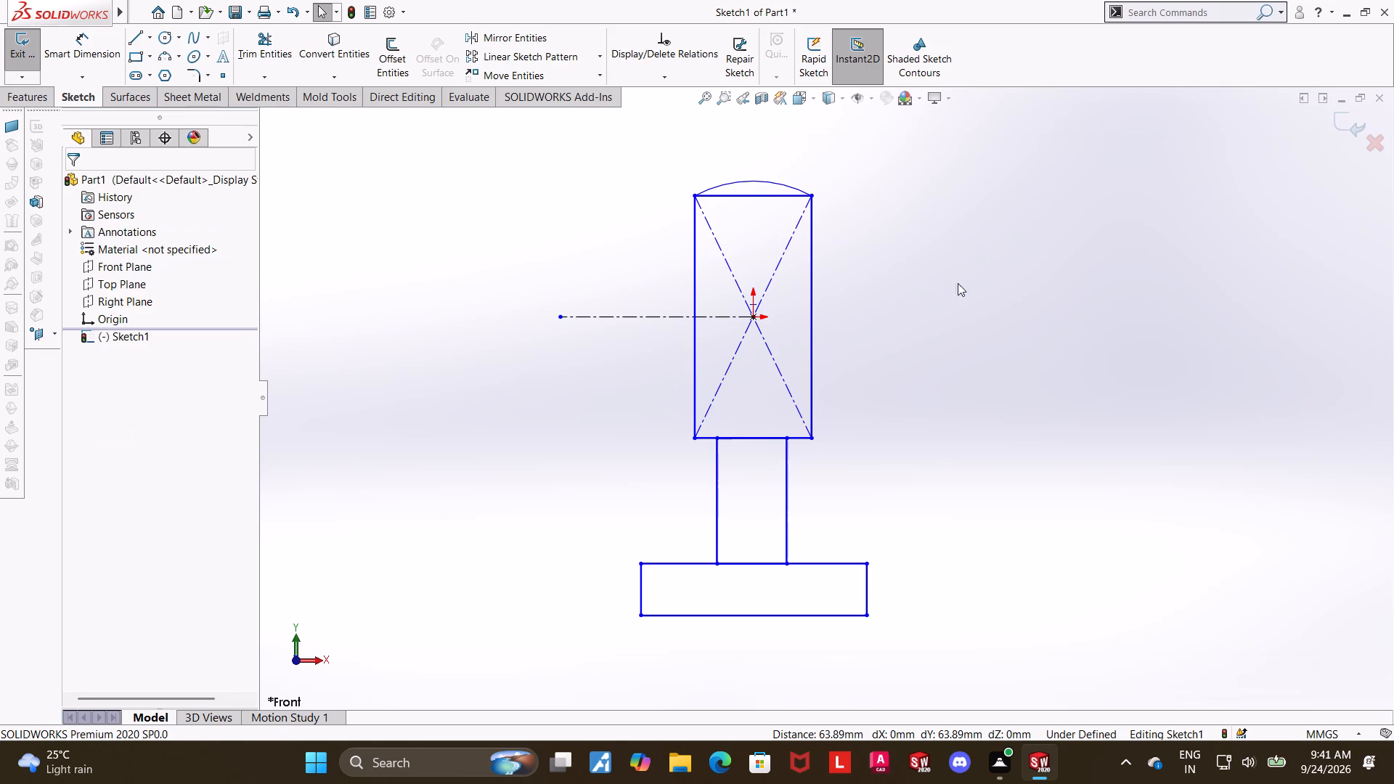
click(1106, 294)
Dimension the top arc's radius as 115 mm.
click(93, 42)
scroll(810, 192, down, 3)
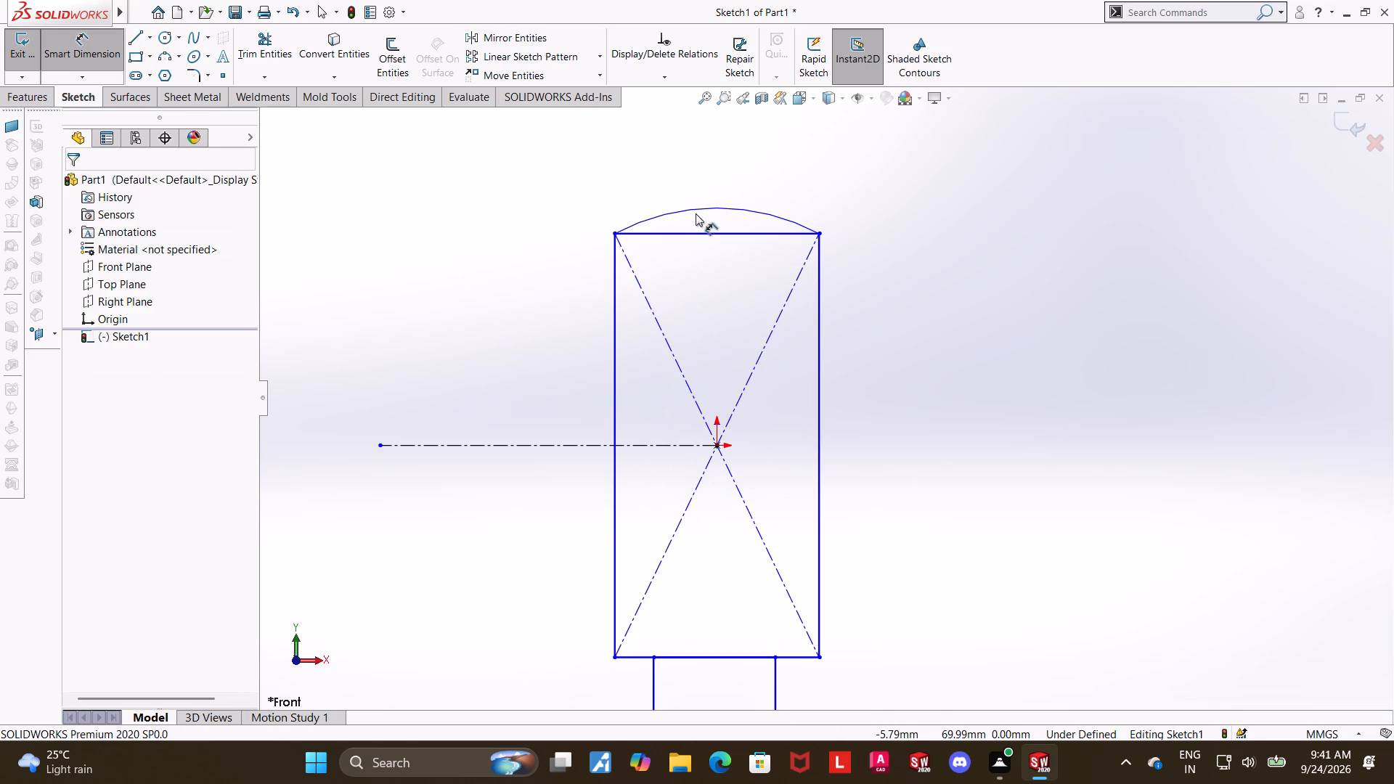
click(687, 209)
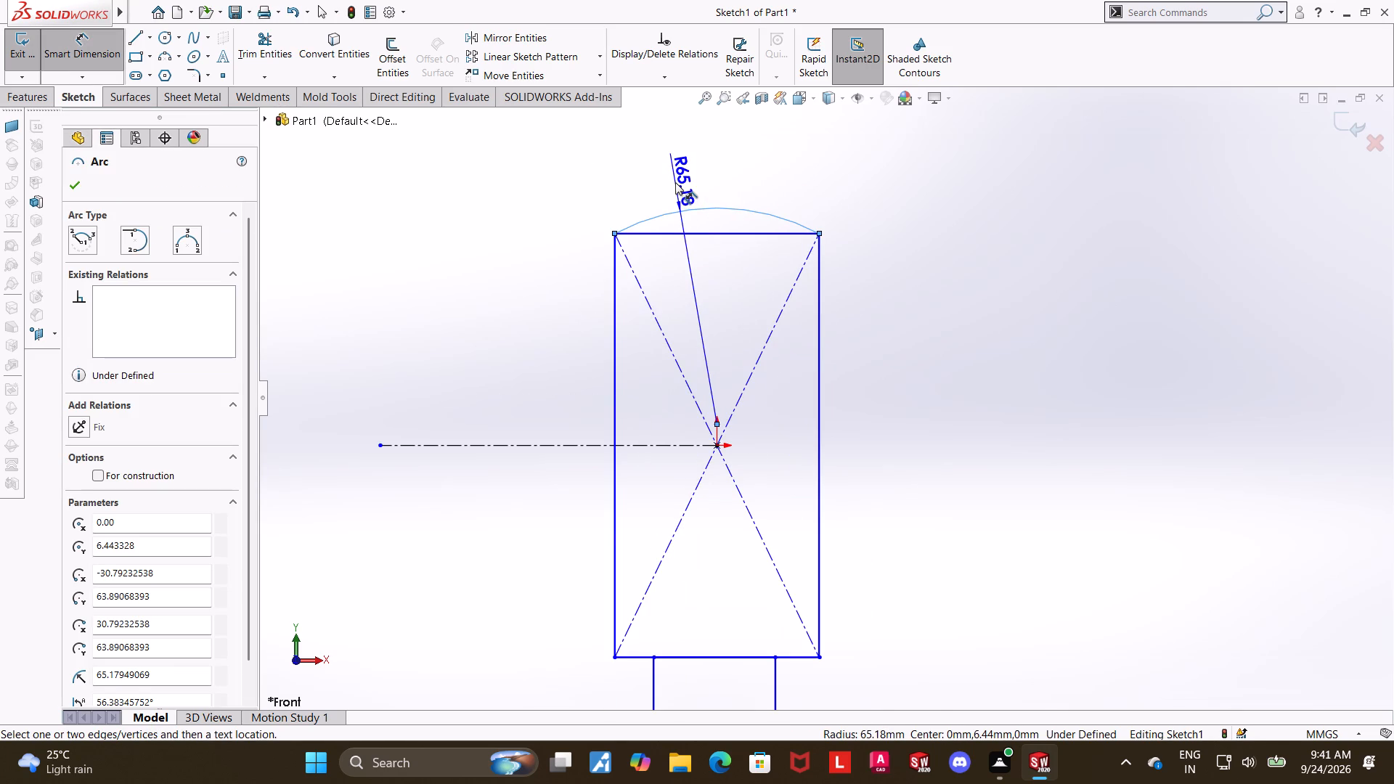
click(675, 182)
text(115)
key(Return)
key(Escape)
key(Escape)
Trim away the upper rectangle's straight top edge beneath the arc.
scroll(766, 225, down, 3)
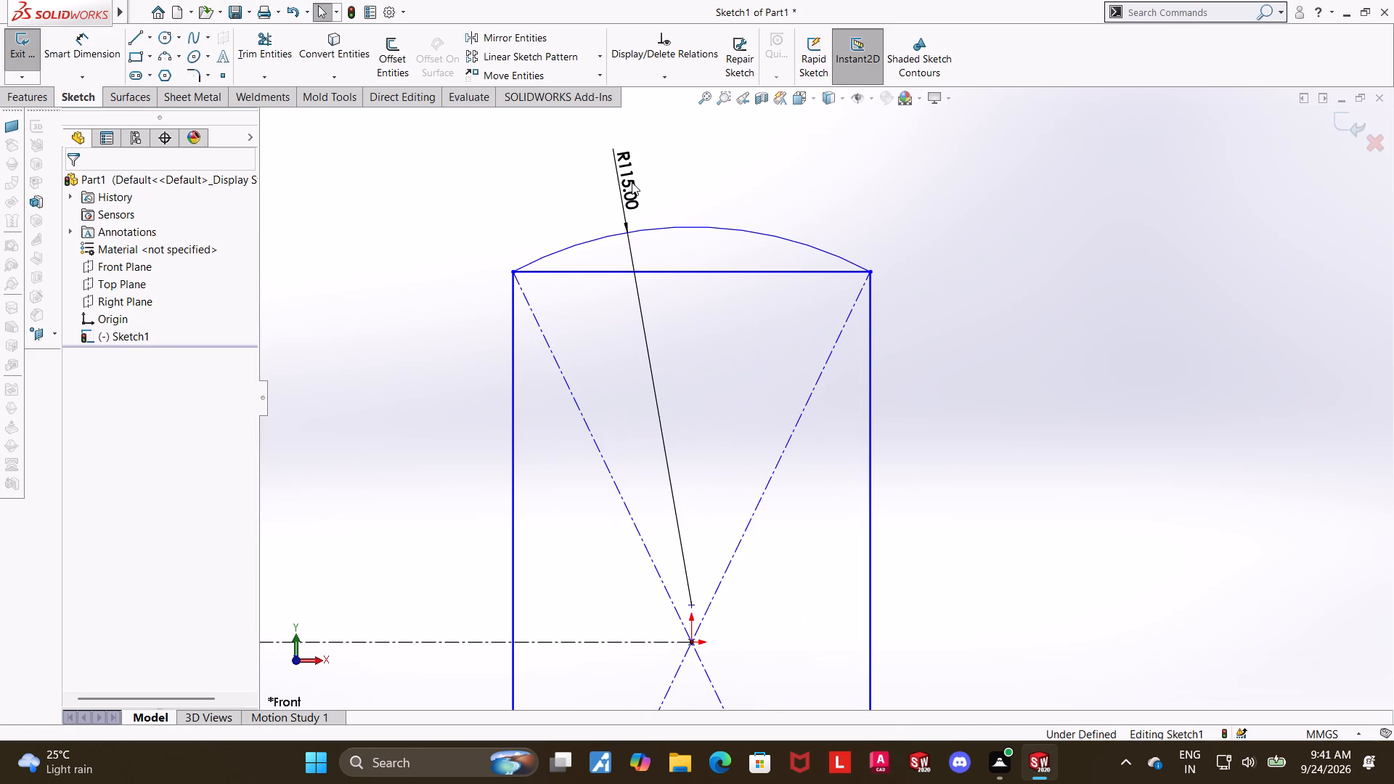
click(254, 57)
drag(735, 247, 734, 334)
scroll(754, 314, up, 8)
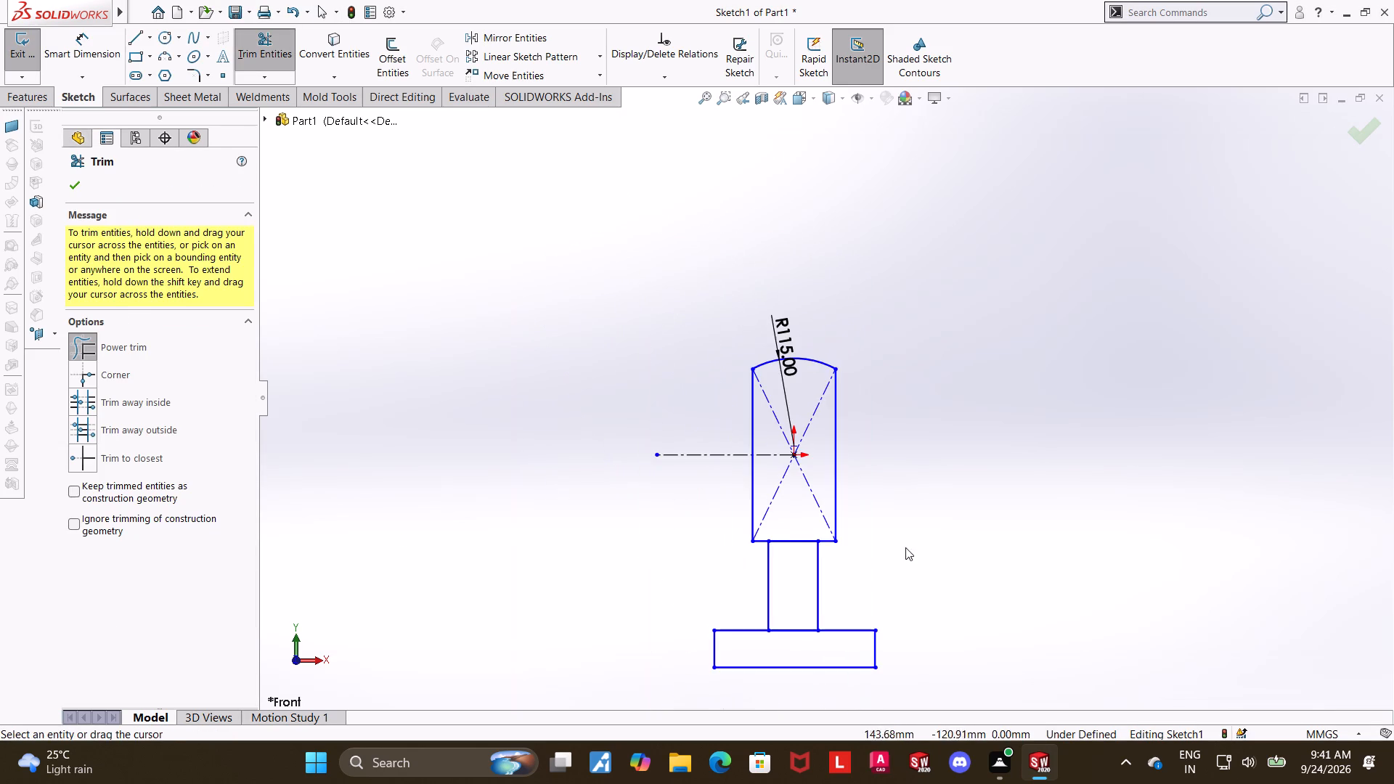
key(Escape)
scroll(886, 539, down, 2)
key(Escape)
Mirror the top arc about the horizontal centreline, keeping the original.
click(557, 35)
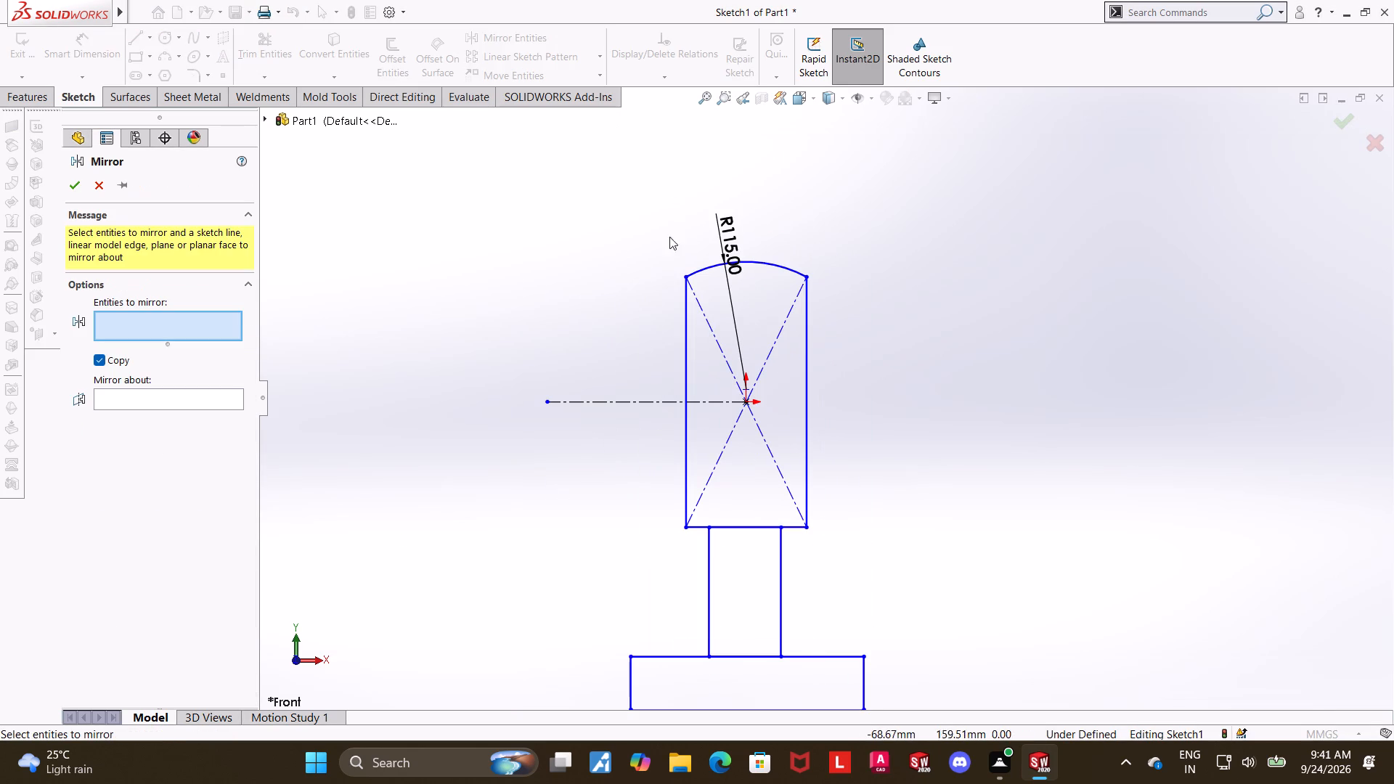
click(710, 269)
click(136, 404)
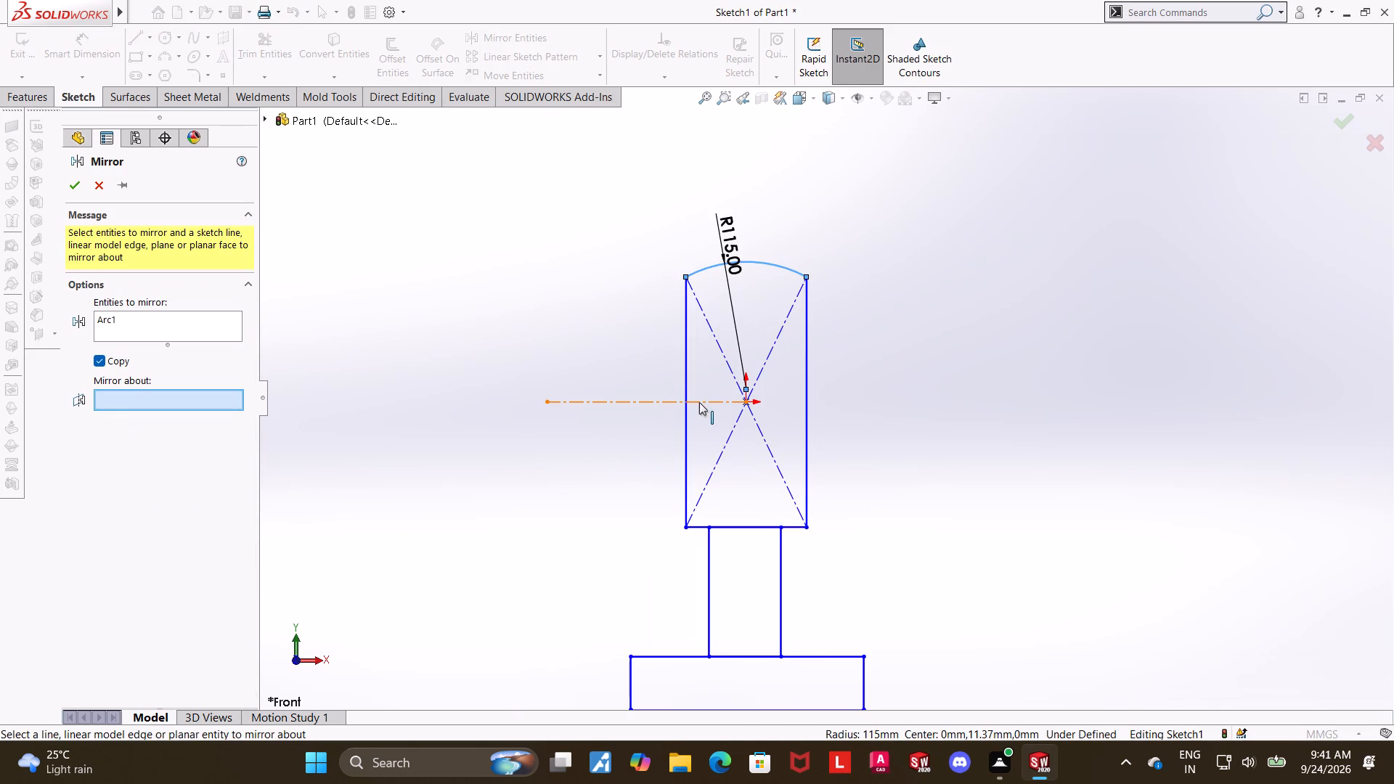
click(699, 402)
click(72, 195)
click(533, 500)
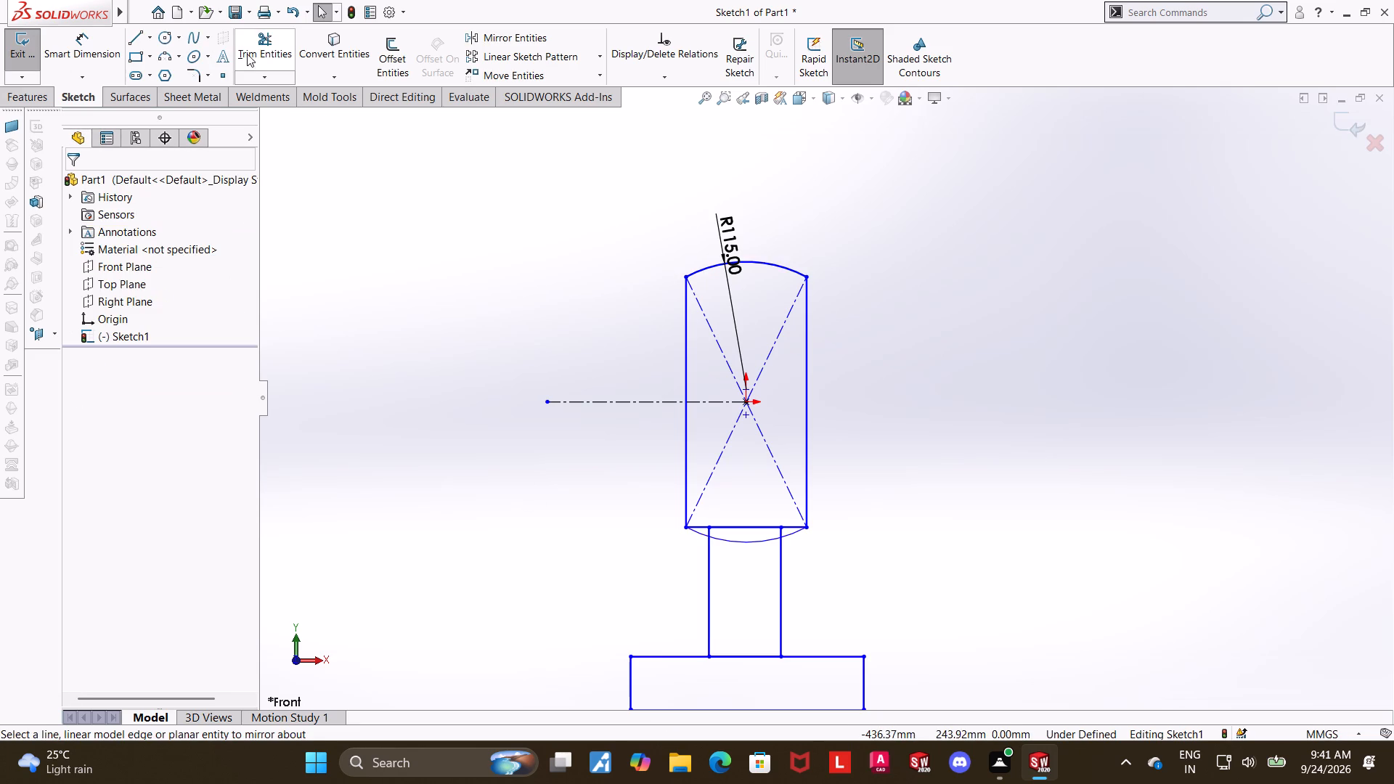
Trim the upper rectangle's straight bottom edge and the neck line stubs inside the lower arc.
click(250, 52)
scroll(819, 497, down, 4)
drag(651, 498, 648, 536)
scroll(662, 507, up, 4)
scroll(708, 463, down, 3)
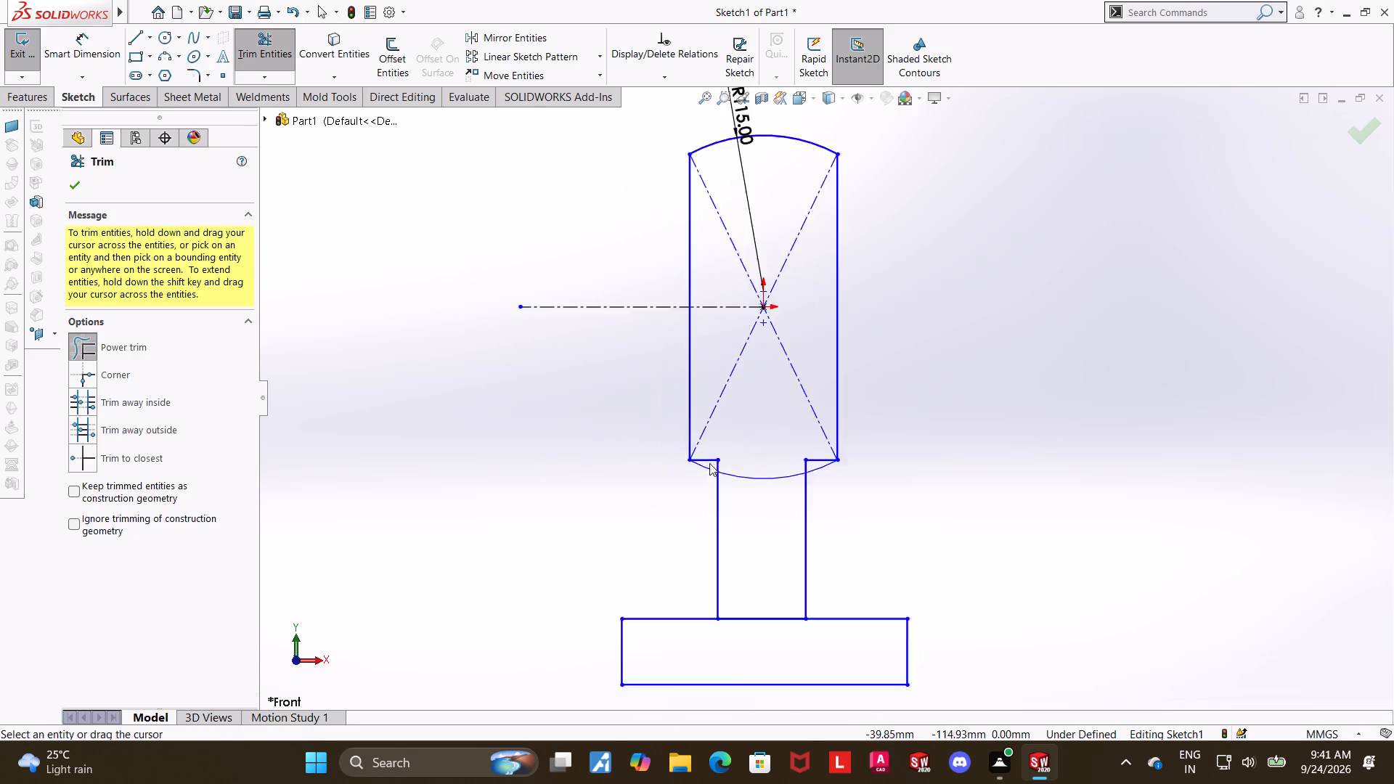
scroll(709, 463, down, 2)
drag(748, 415, 743, 438)
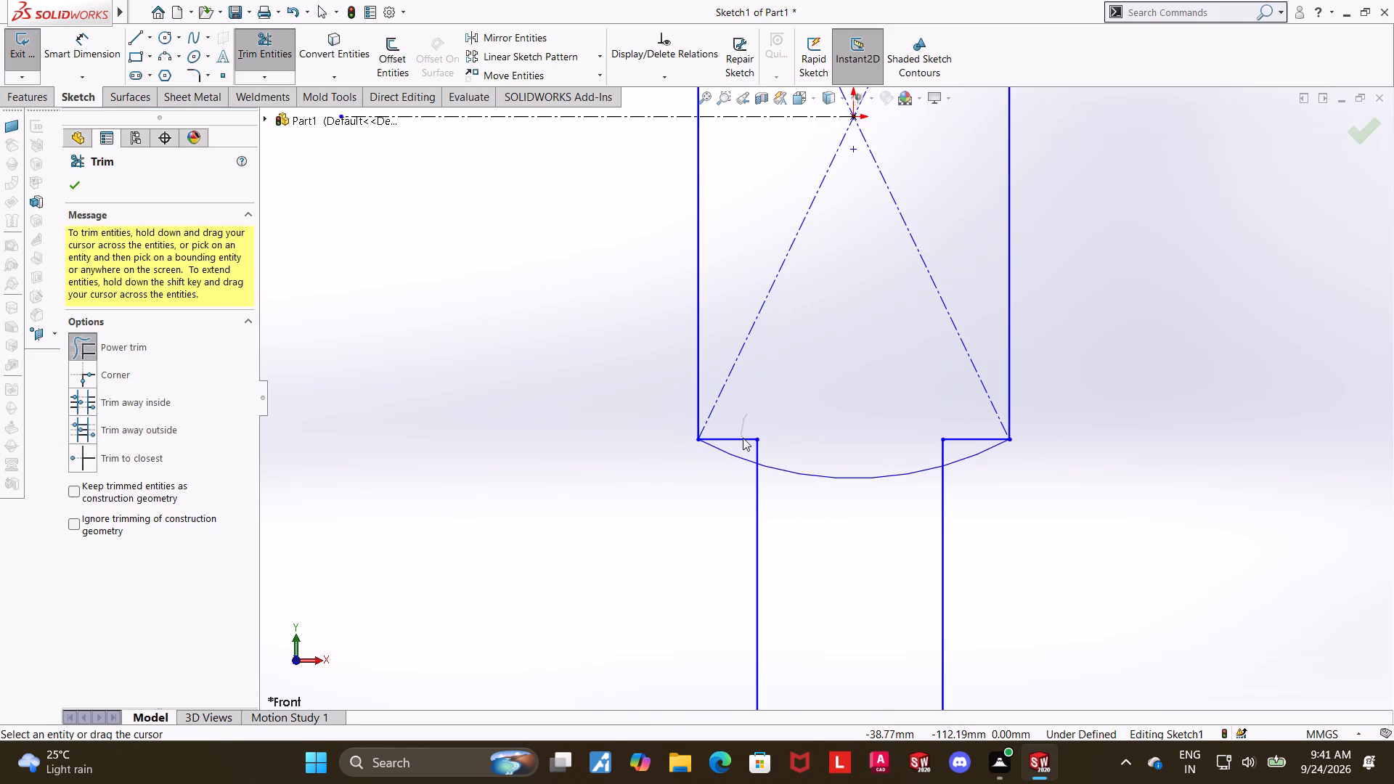
drag(743, 438, 804, 450)
drag(962, 420, 900, 460)
scroll(906, 442, up, 6)
key(Escape)
key(Escape)
Dimension the neck's width between its two vertical lines as 60 mm.
scroll(952, 418, down, 1)
click(66, 37)
click(770, 481)
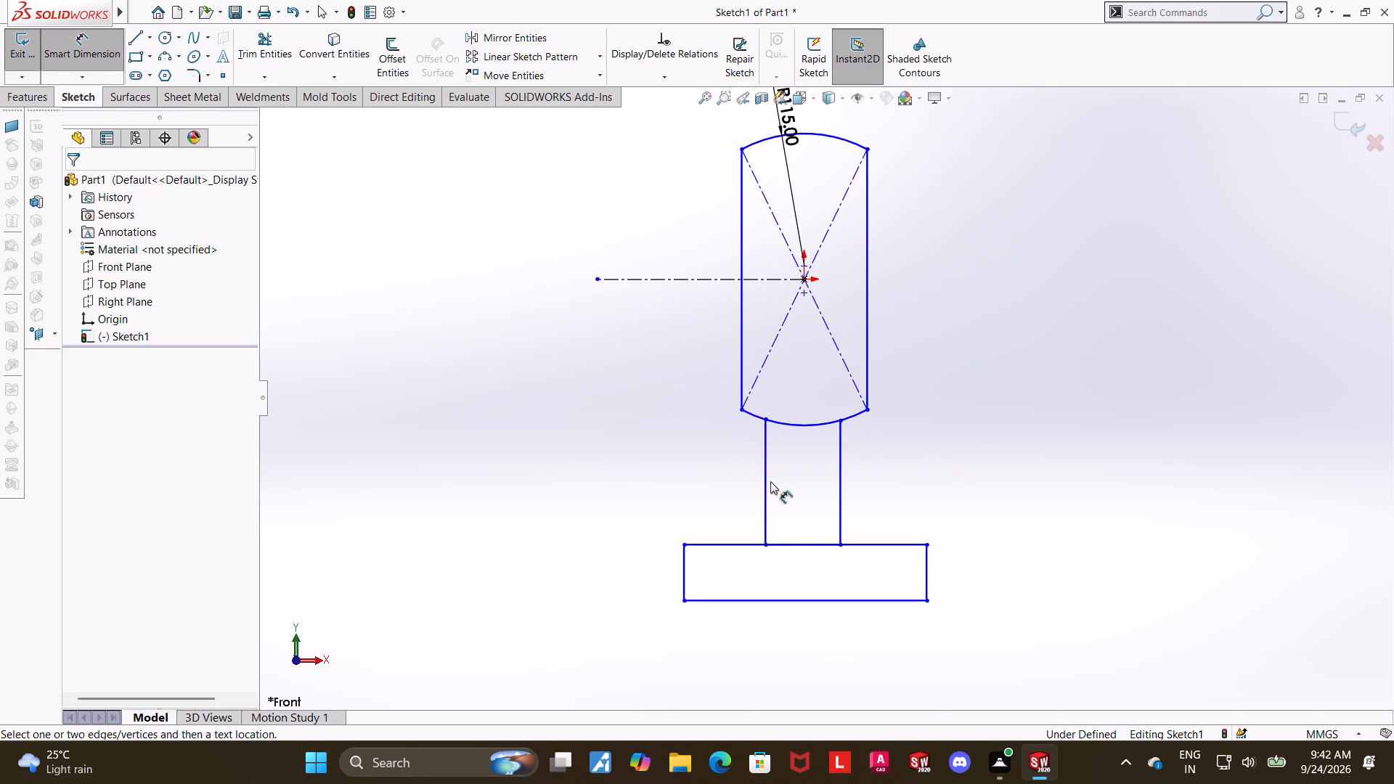
click(766, 481)
click(840, 483)
click(807, 484)
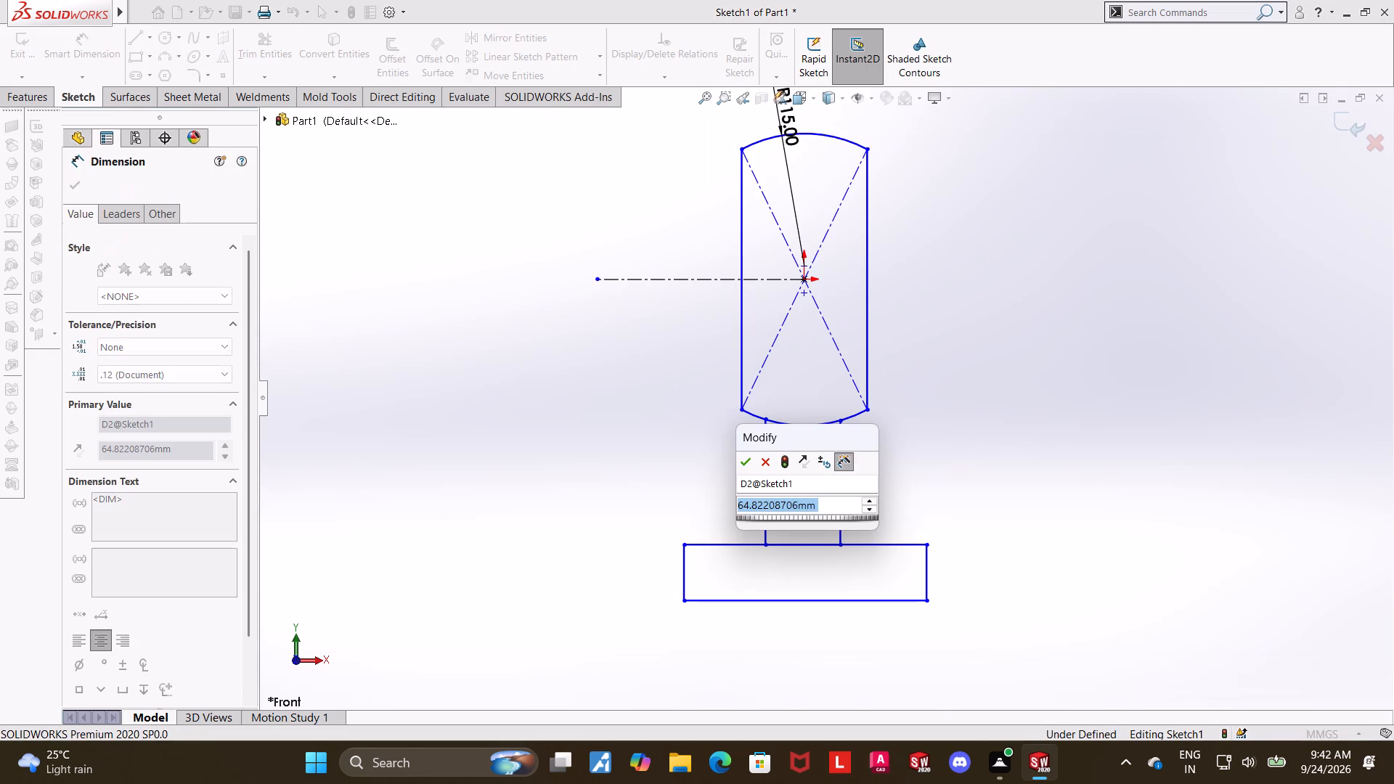
text(60)
key(Return)
key(Escape)
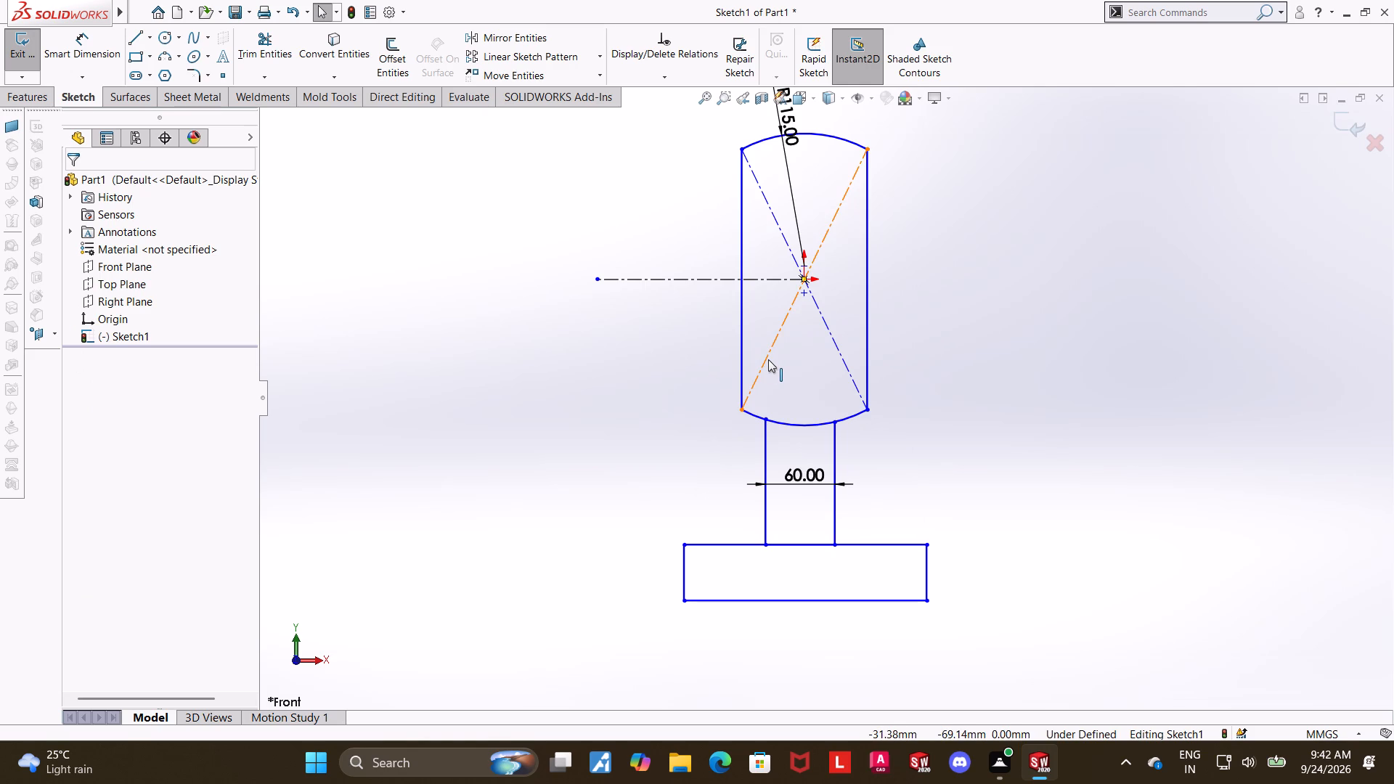
Dimension the vertical distance from the horizontal centreline to the base's bottom edge as 195 mm.
click(59, 46)
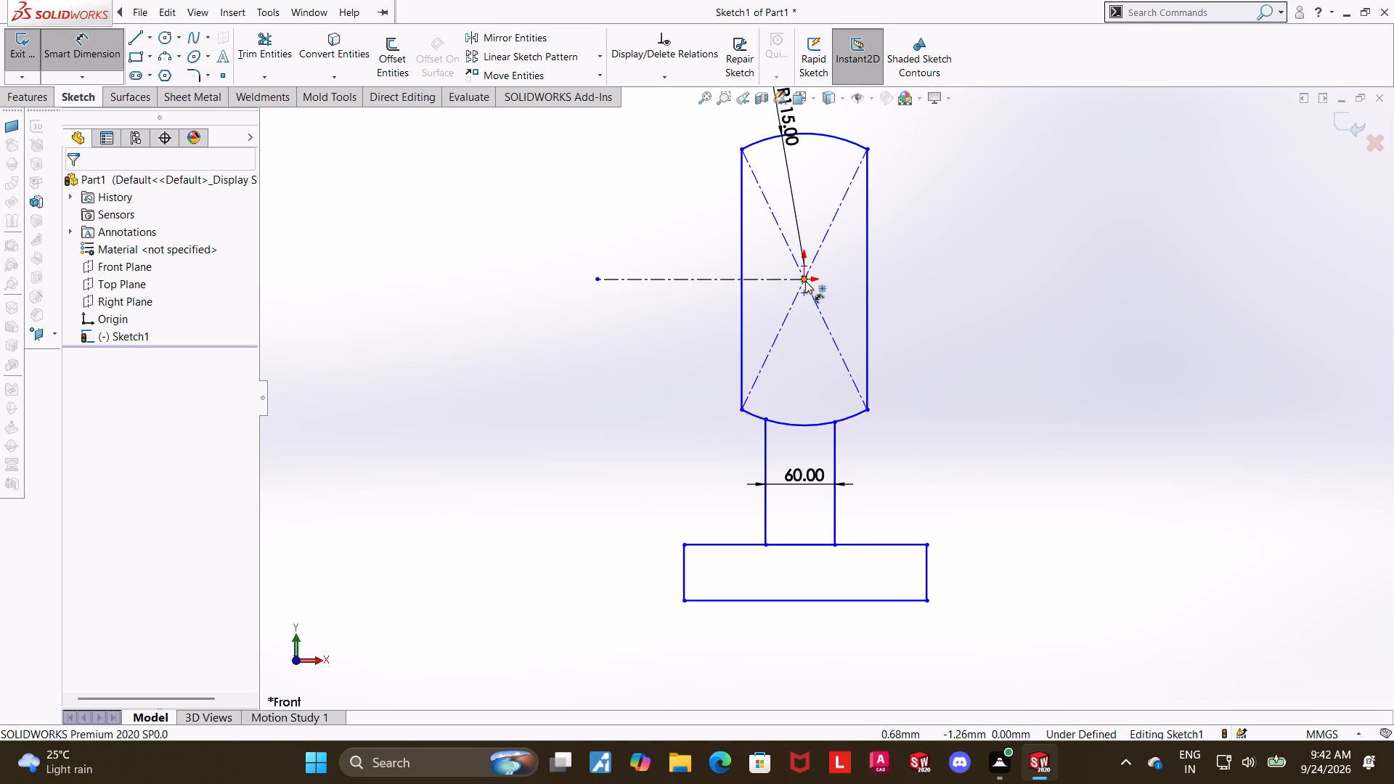
click(714, 279)
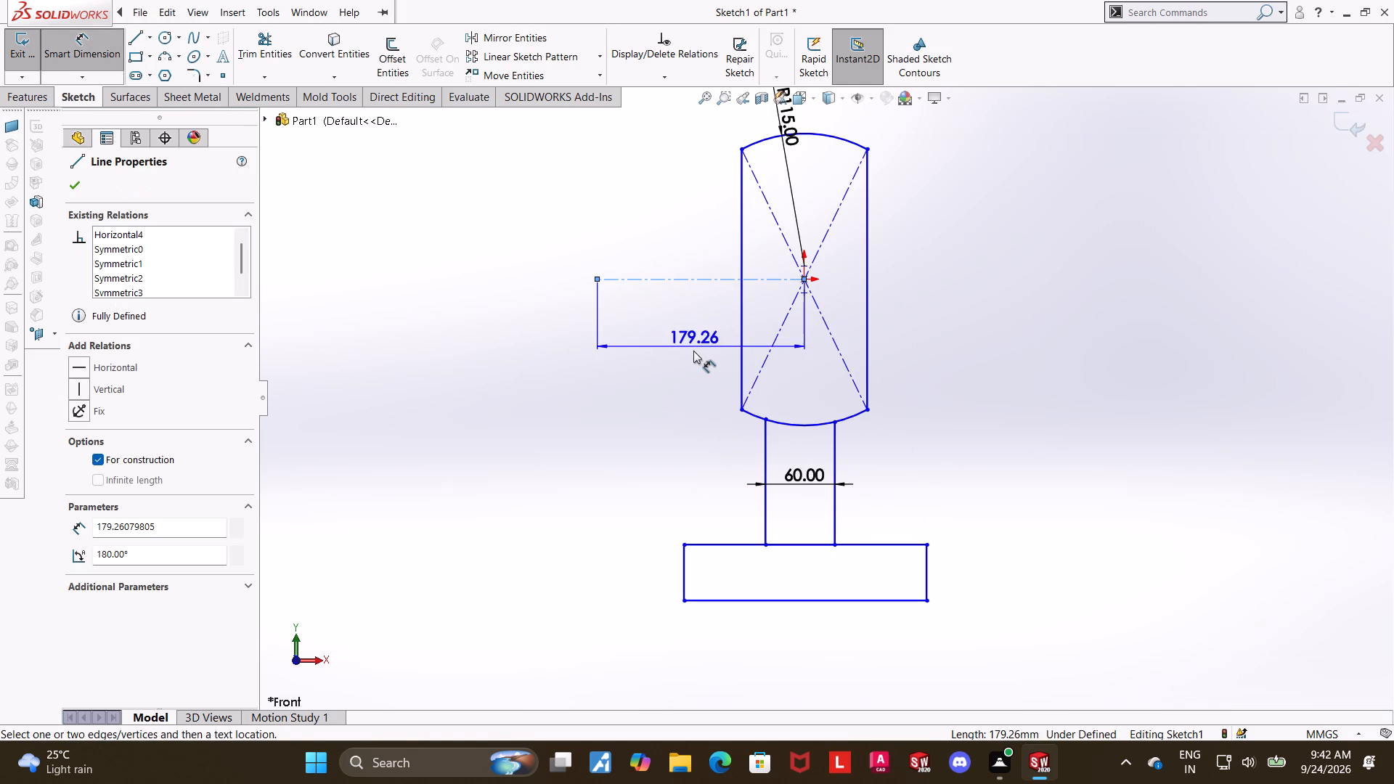
click(814, 603)
click(1060, 502)
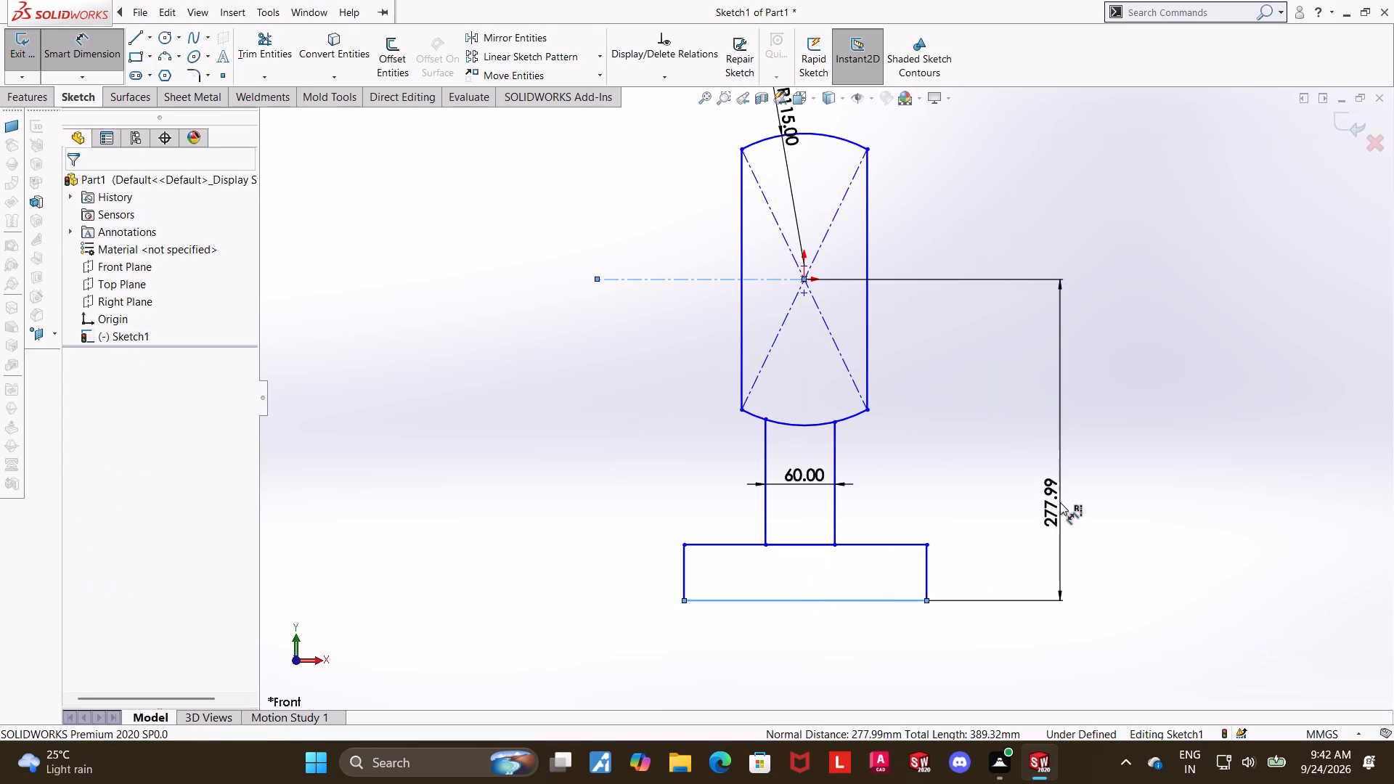
text(19)
key(5)
key(Return)
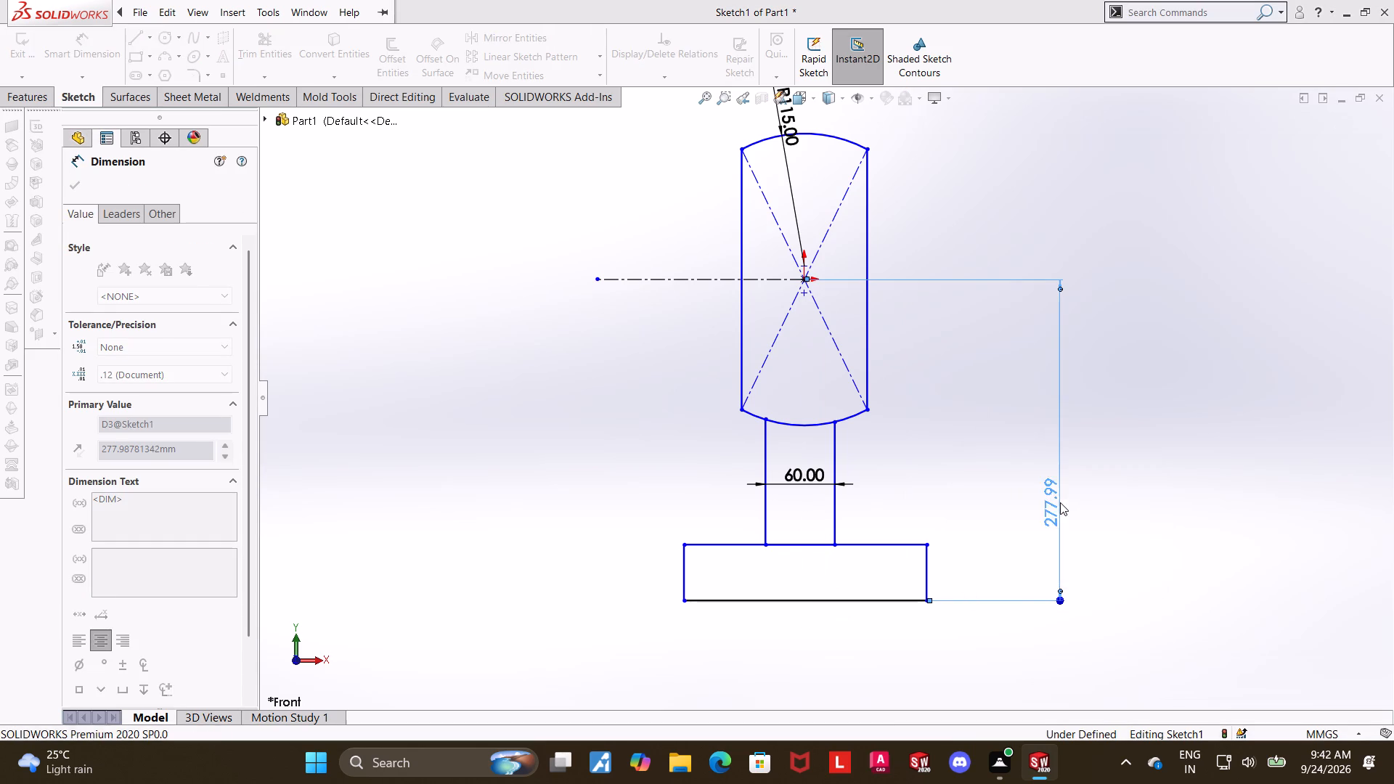
key(Escape)
key(Escape)
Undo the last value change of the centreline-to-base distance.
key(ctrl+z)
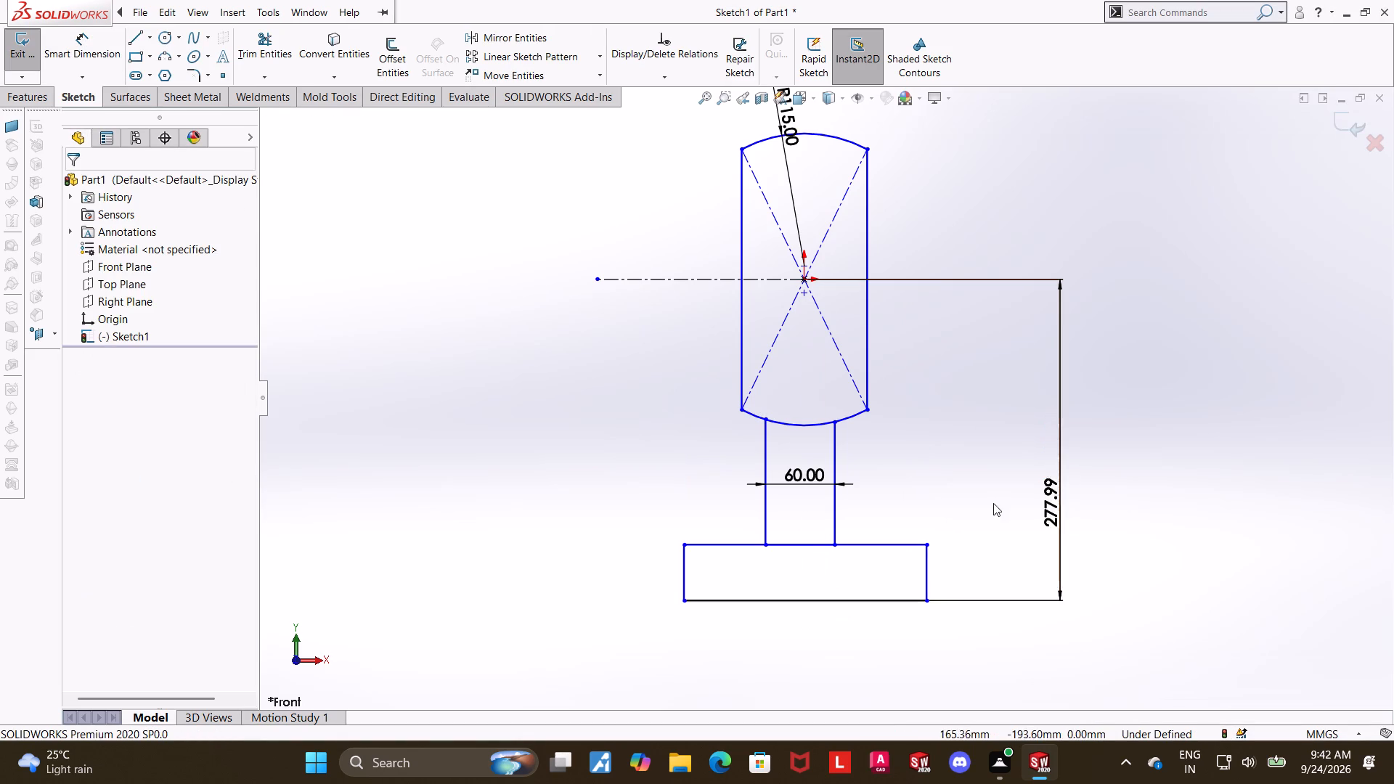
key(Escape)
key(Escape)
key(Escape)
Dimension the base's height between its top and bottom edges as 30 mm.
click(99, 52)
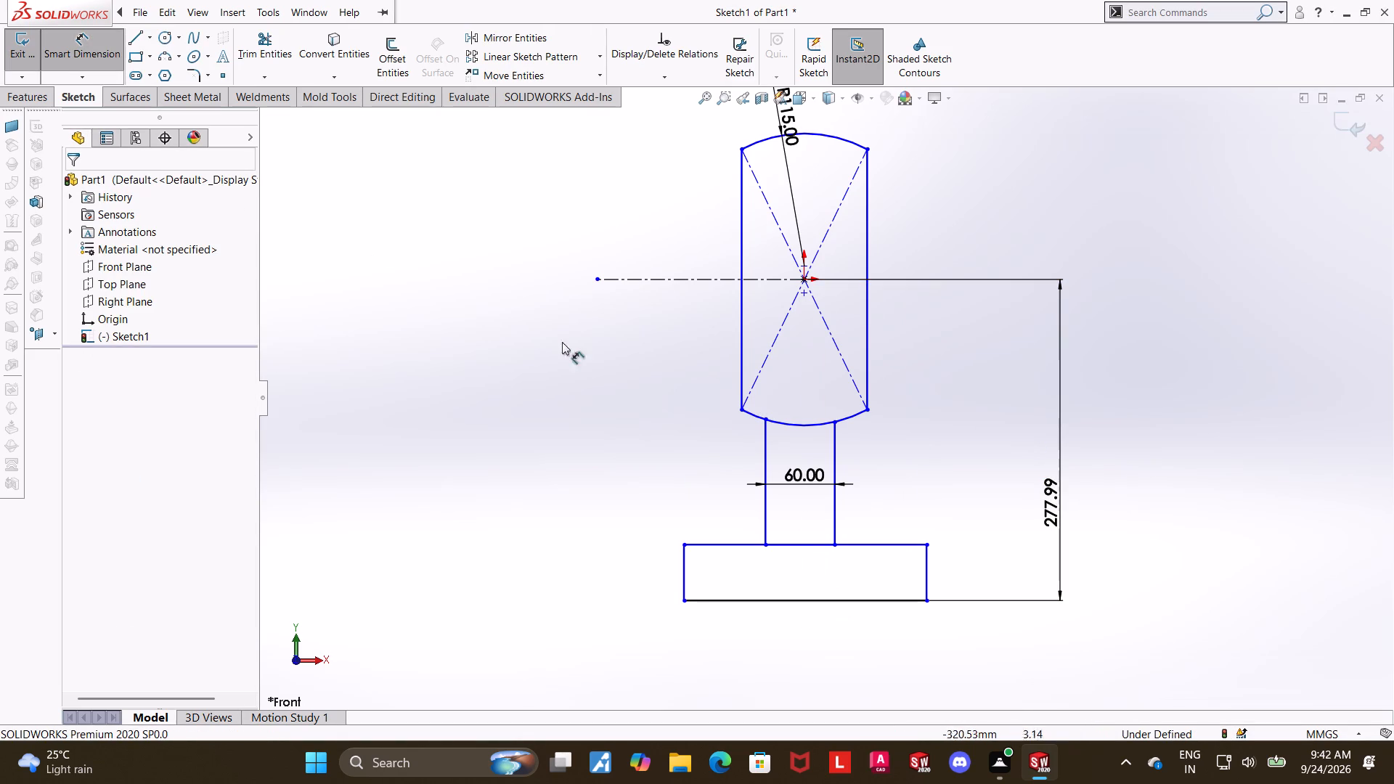
click(865, 546)
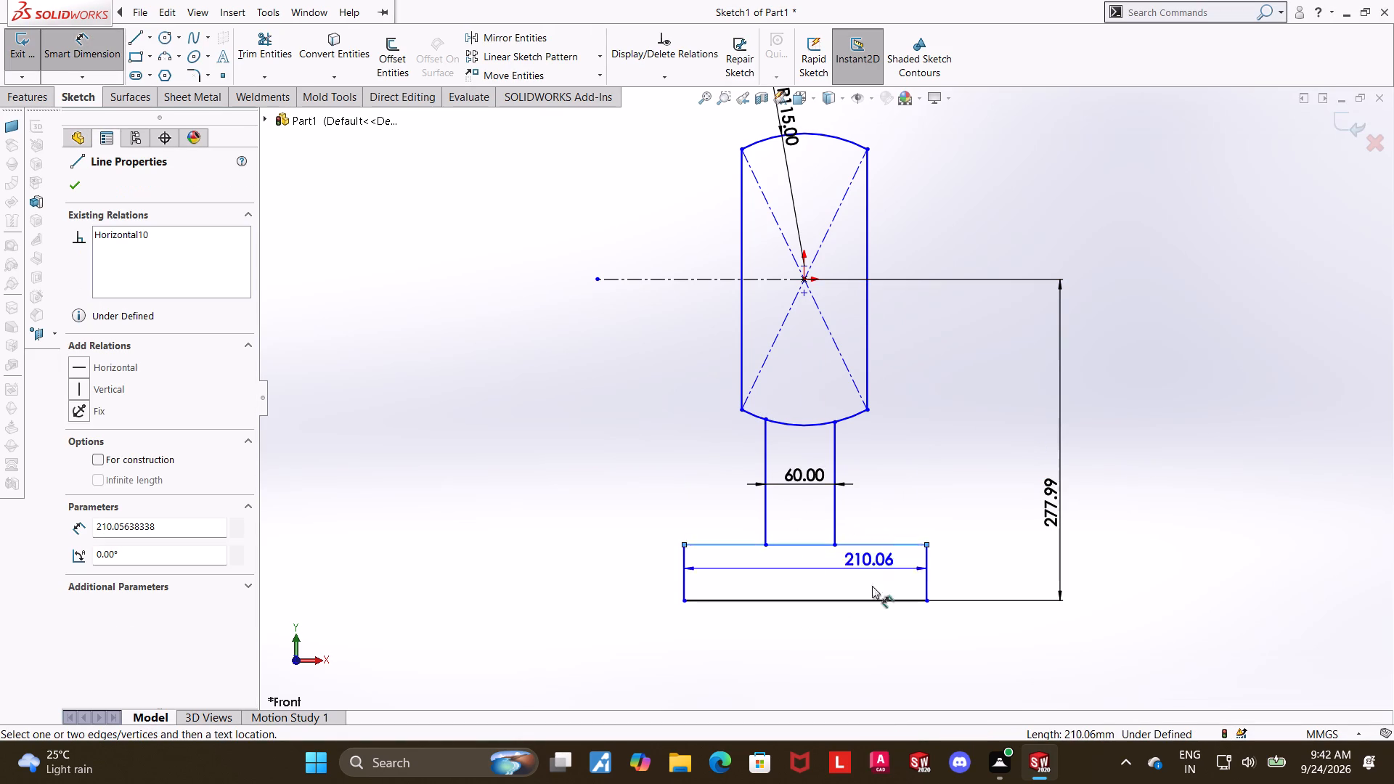
click(878, 600)
click(987, 576)
text(30)
key(Return)
key(Escape)
key(Escape)
key(Escape)
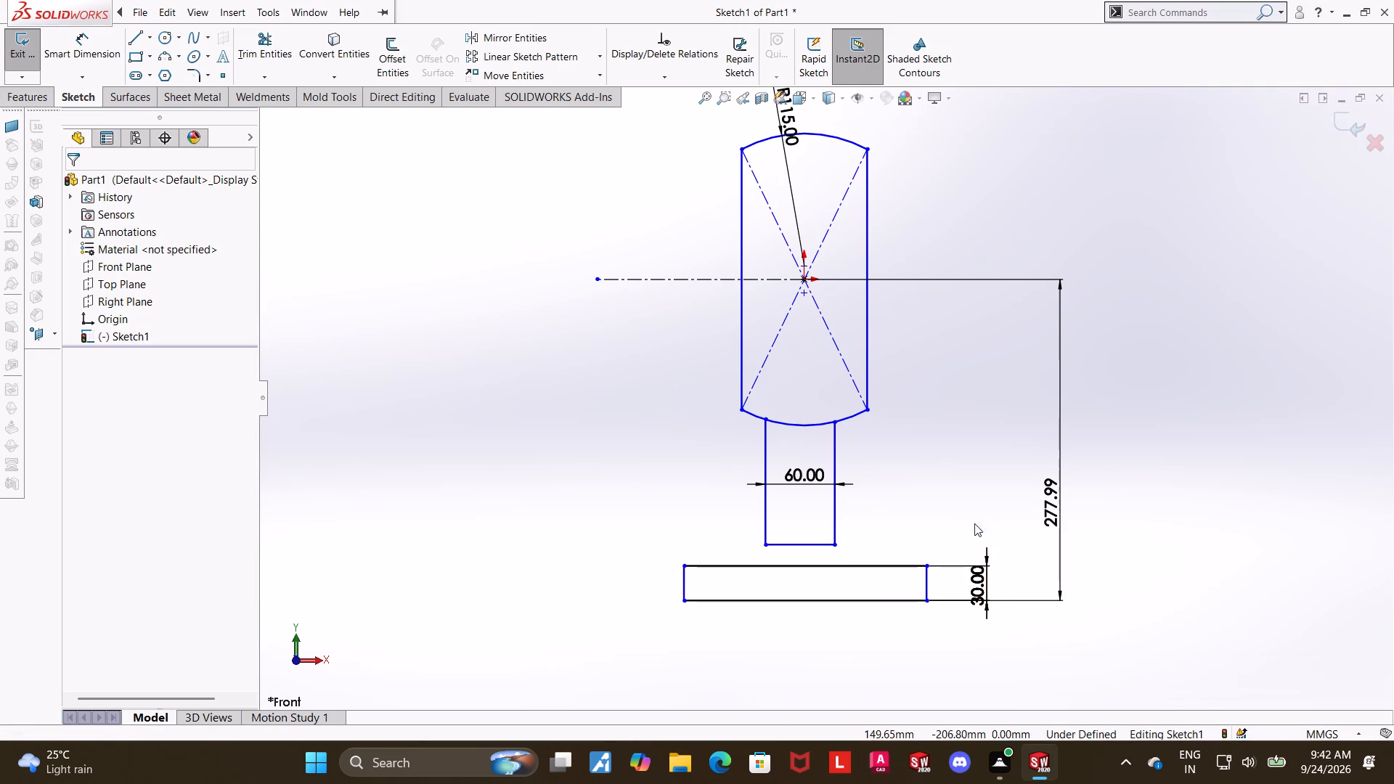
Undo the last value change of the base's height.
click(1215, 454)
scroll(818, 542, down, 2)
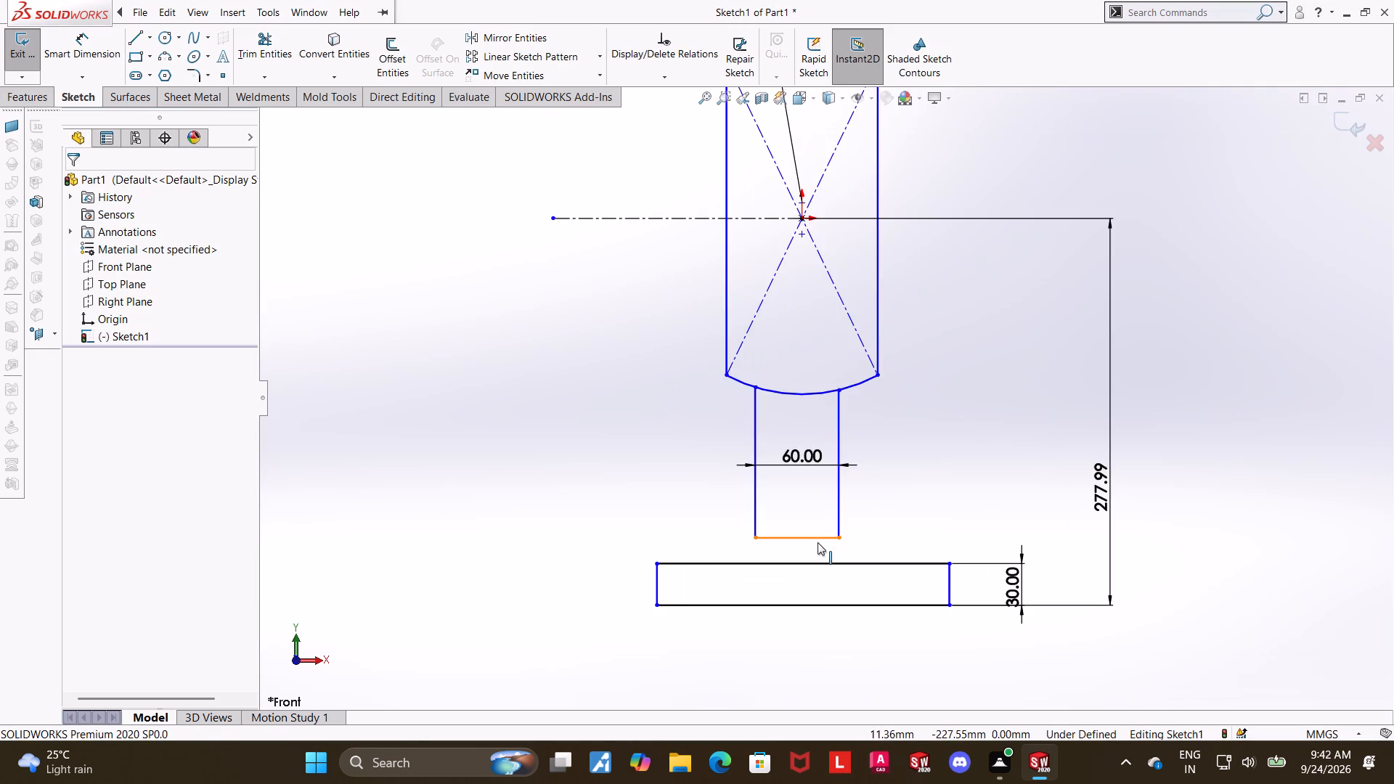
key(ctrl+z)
Trim away the segment of the base's top edge between the two vertical neck lines.
click(283, 52)
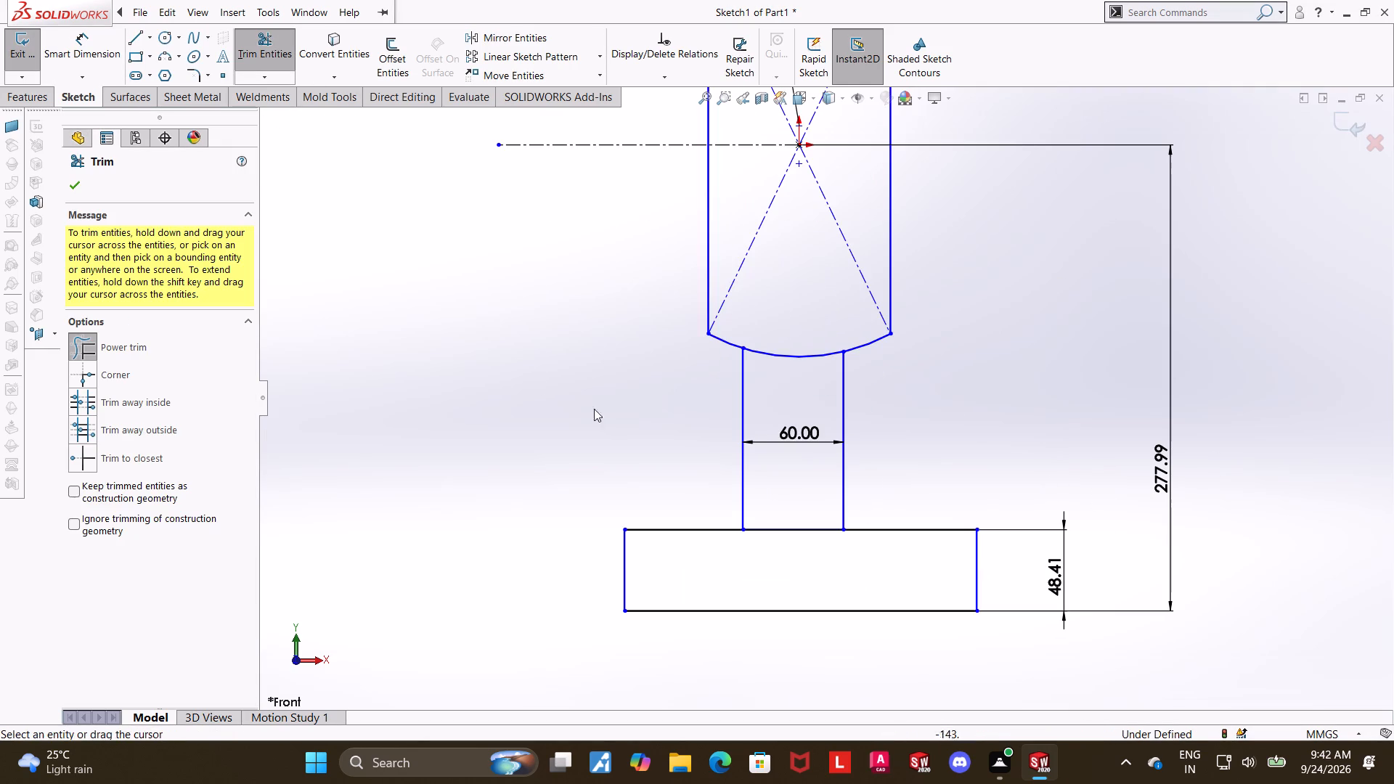
drag(757, 495, 762, 555)
key(Escape)
key(Escape)
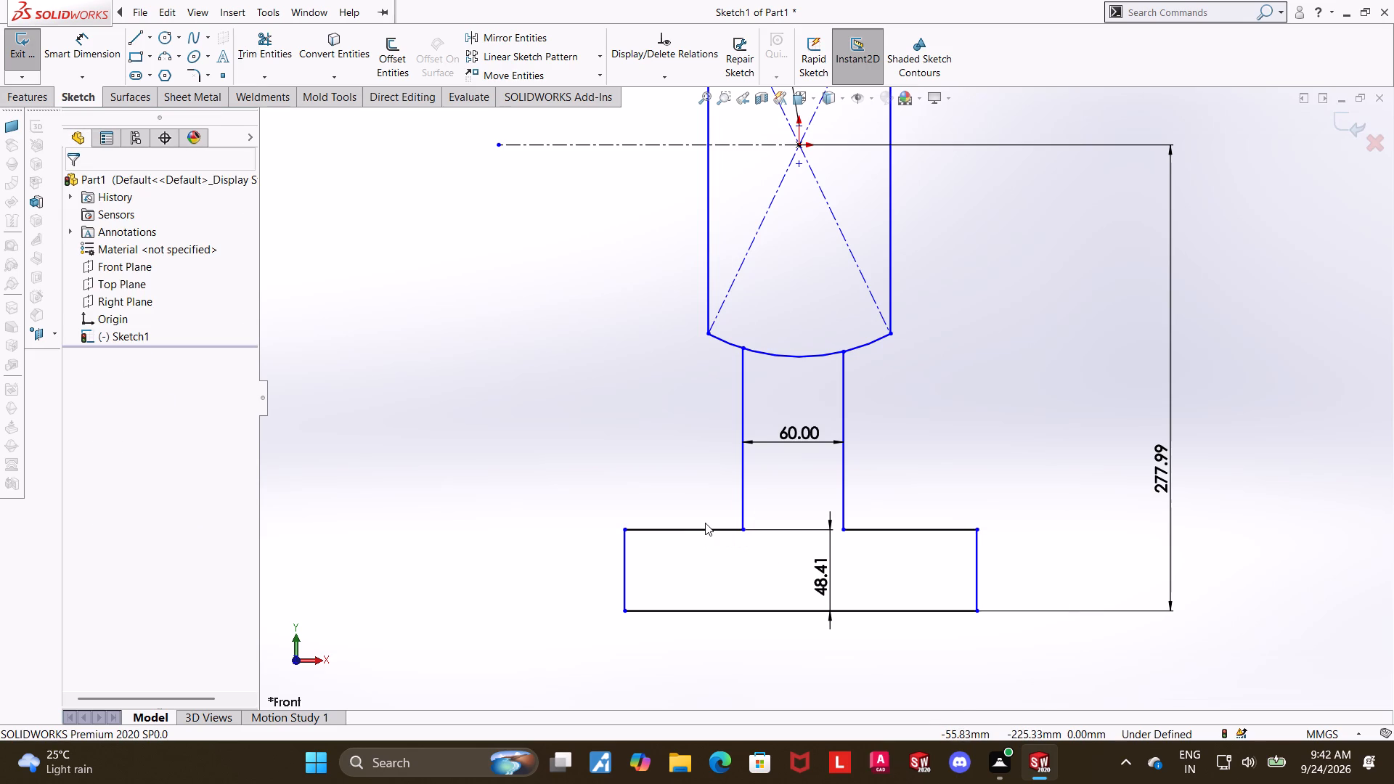
click(1075, 438)
Set the base's height dimension to 30 mm.
double_click(812, 567)
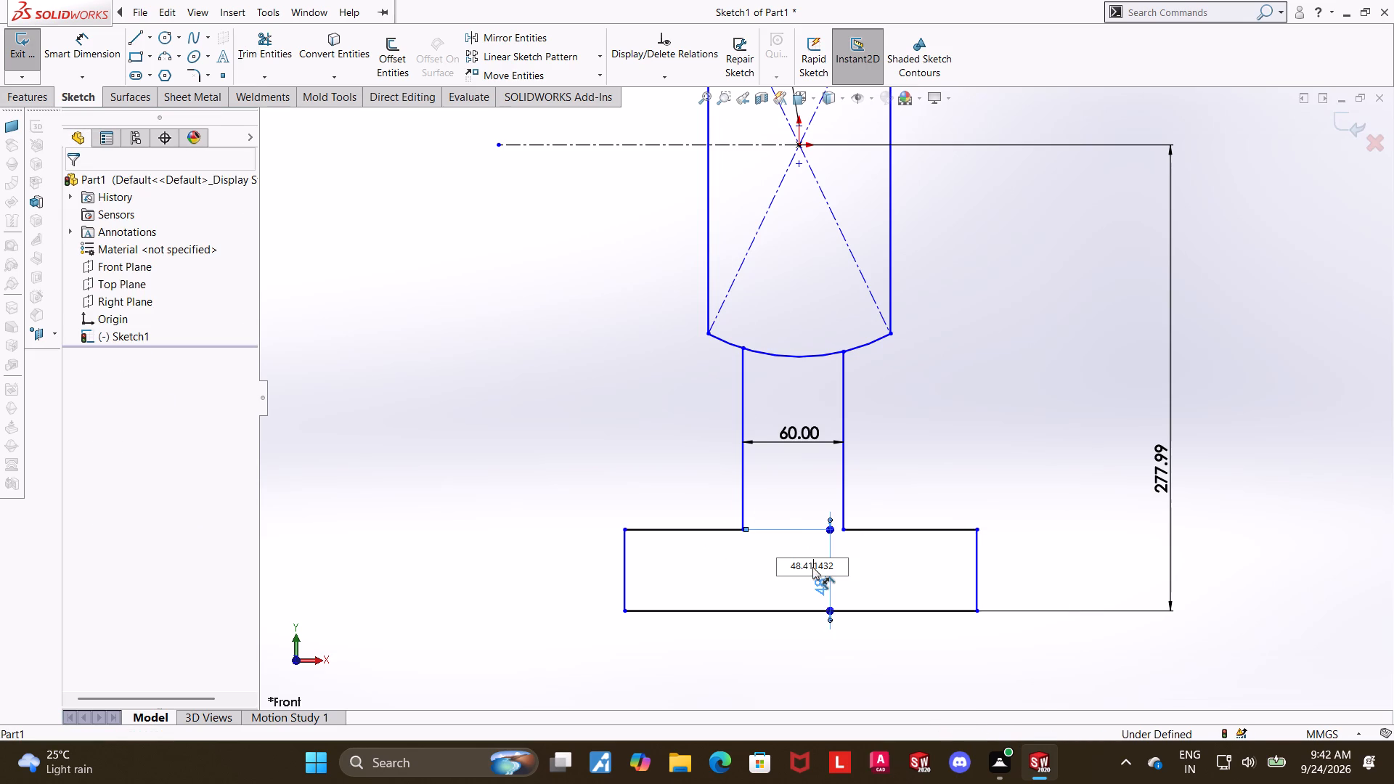
drag(844, 568, 634, 544)
text(30)
key(Return)
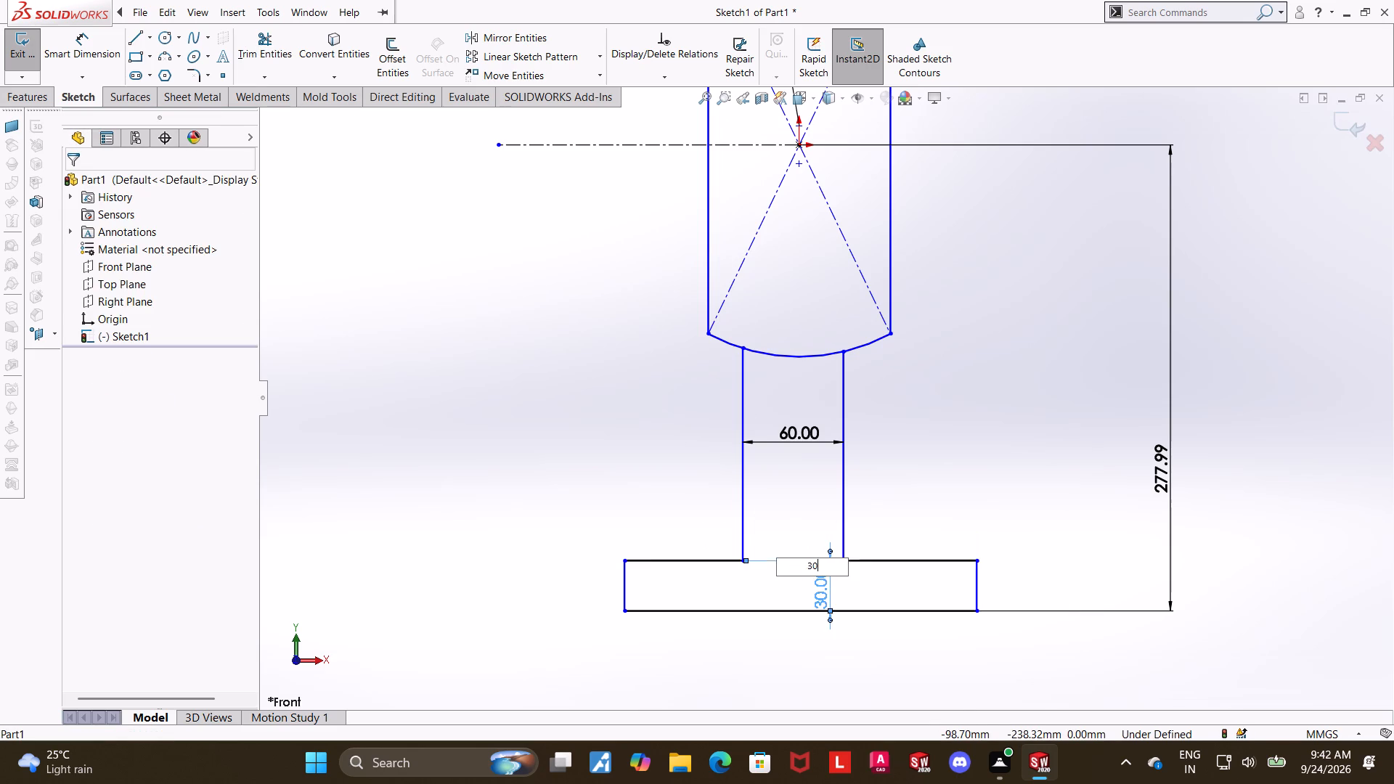
key(Escape)
key(Escape)
Set the vertical distance from the horizontal centreline to the base's bottom edge to 195 mm.
double_click(1175, 481)
click(1168, 479)
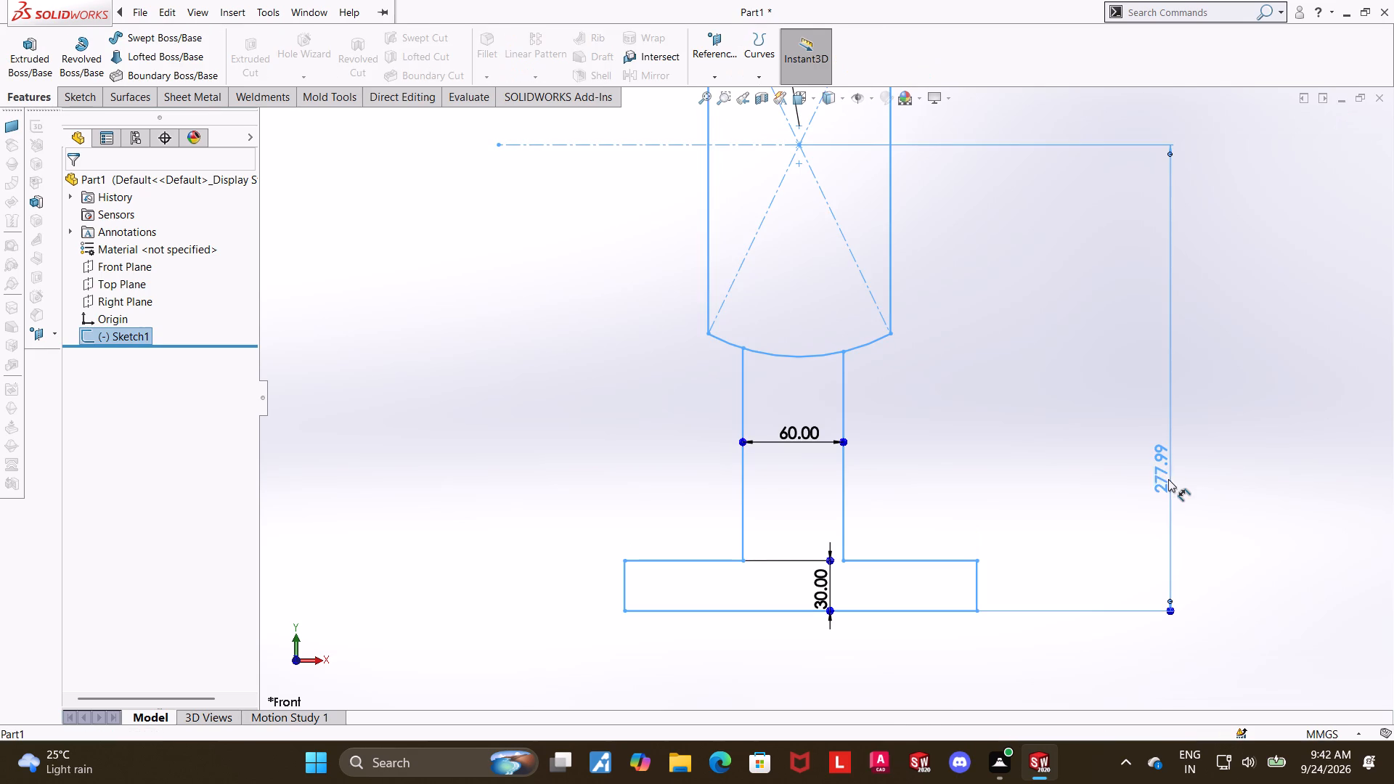
key(1)
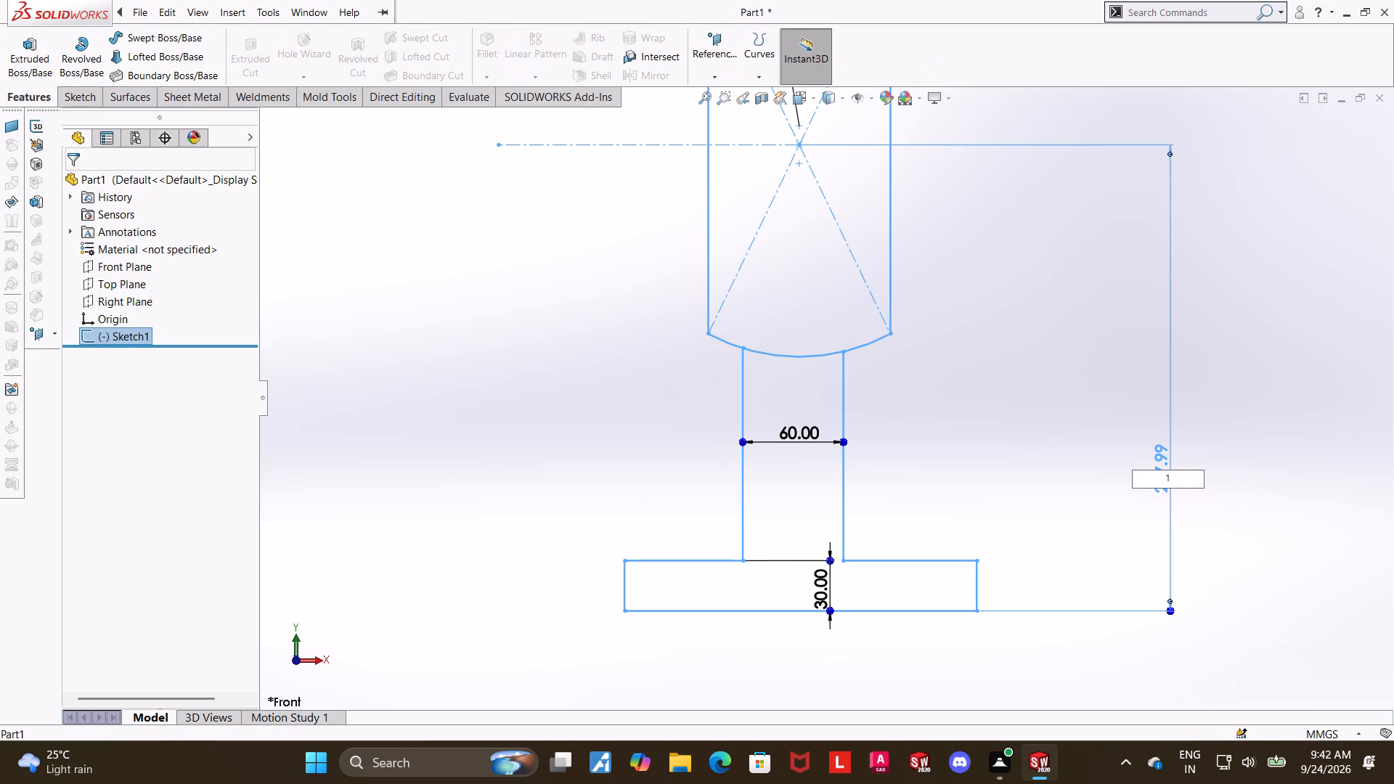
key(9)
key(5)
key(Return)
key(Escape)
key(Escape)
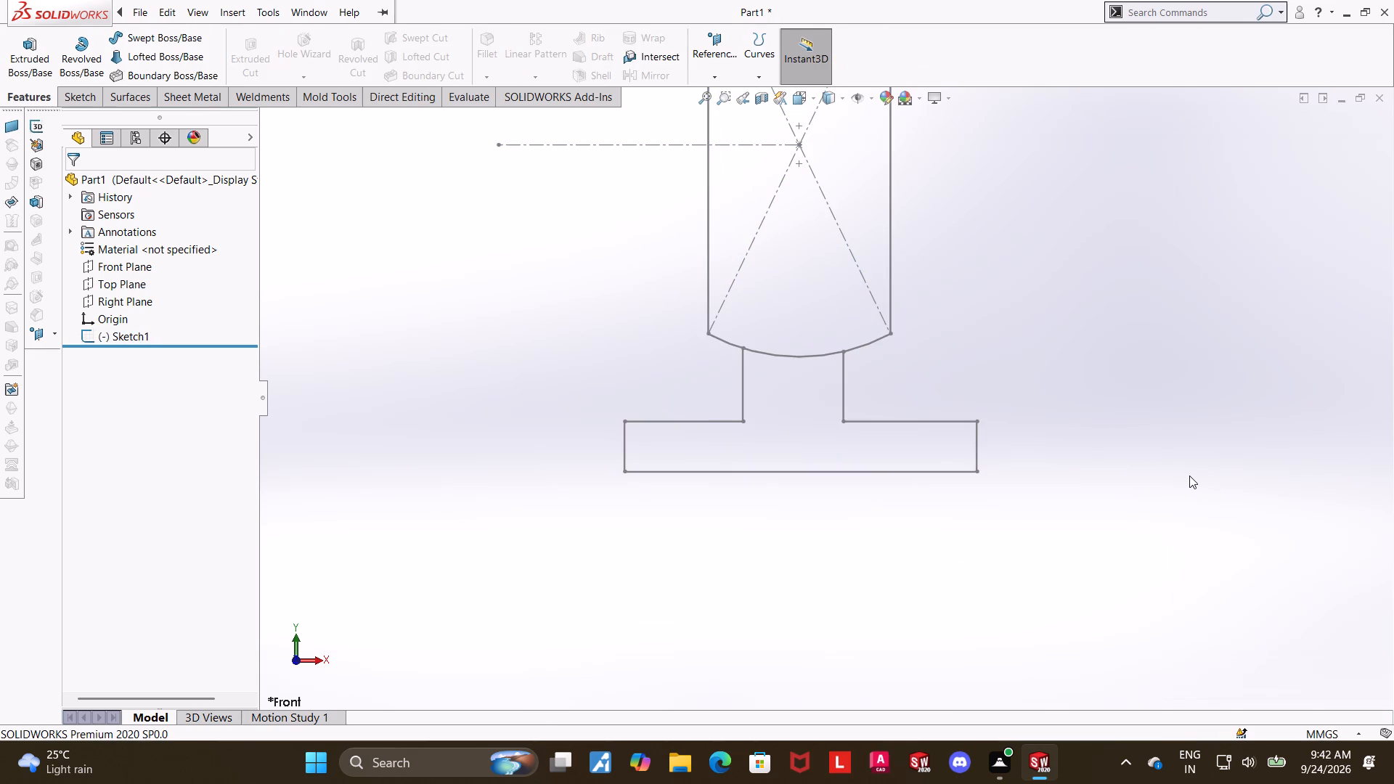
Reopen Sketch1 for editing and dimension the upper body's width between its vertical sides as 80 mm.
click(143, 338)
click(162, 299)
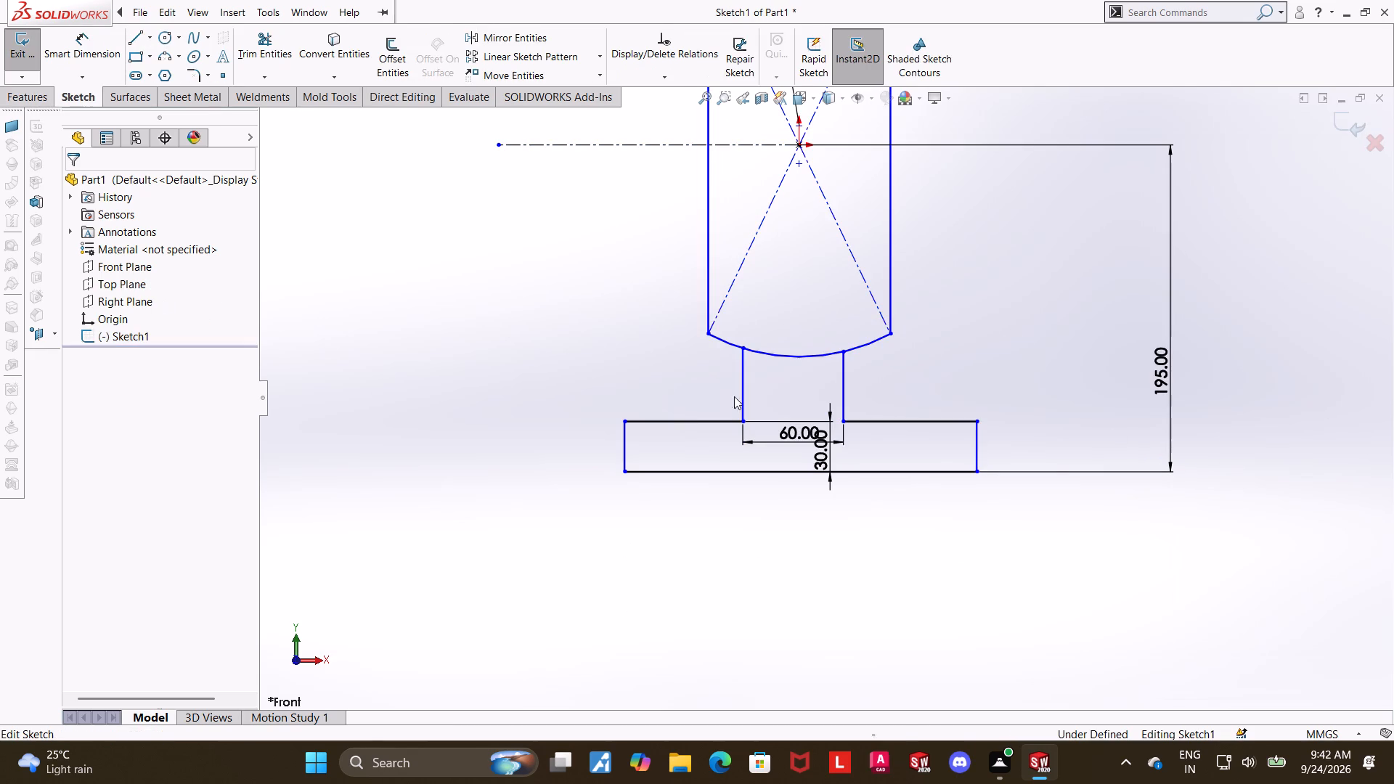
click(1157, 432)
scroll(1244, 441, up, 2)
scroll(1018, 286, down, 1)
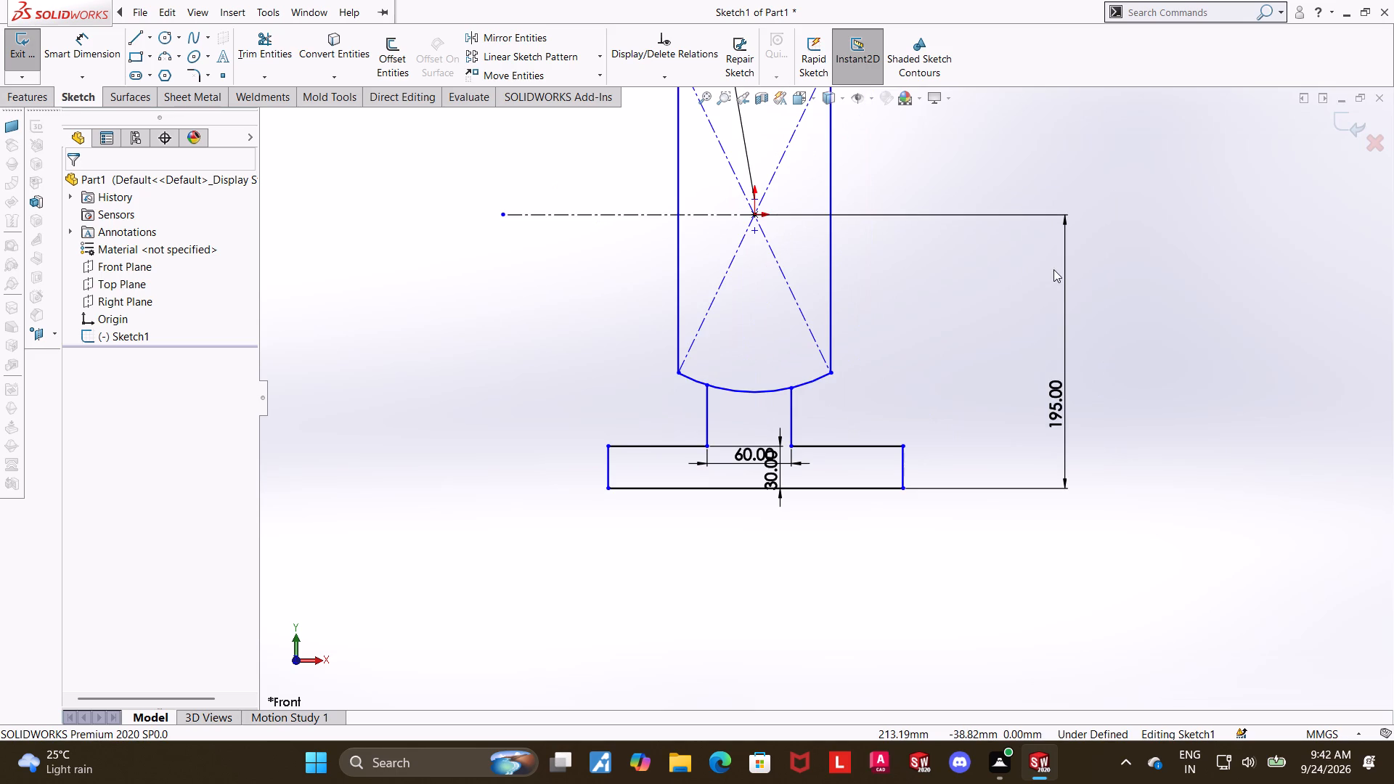
scroll(1053, 269, up, 3)
scroll(1146, 207, down, 2)
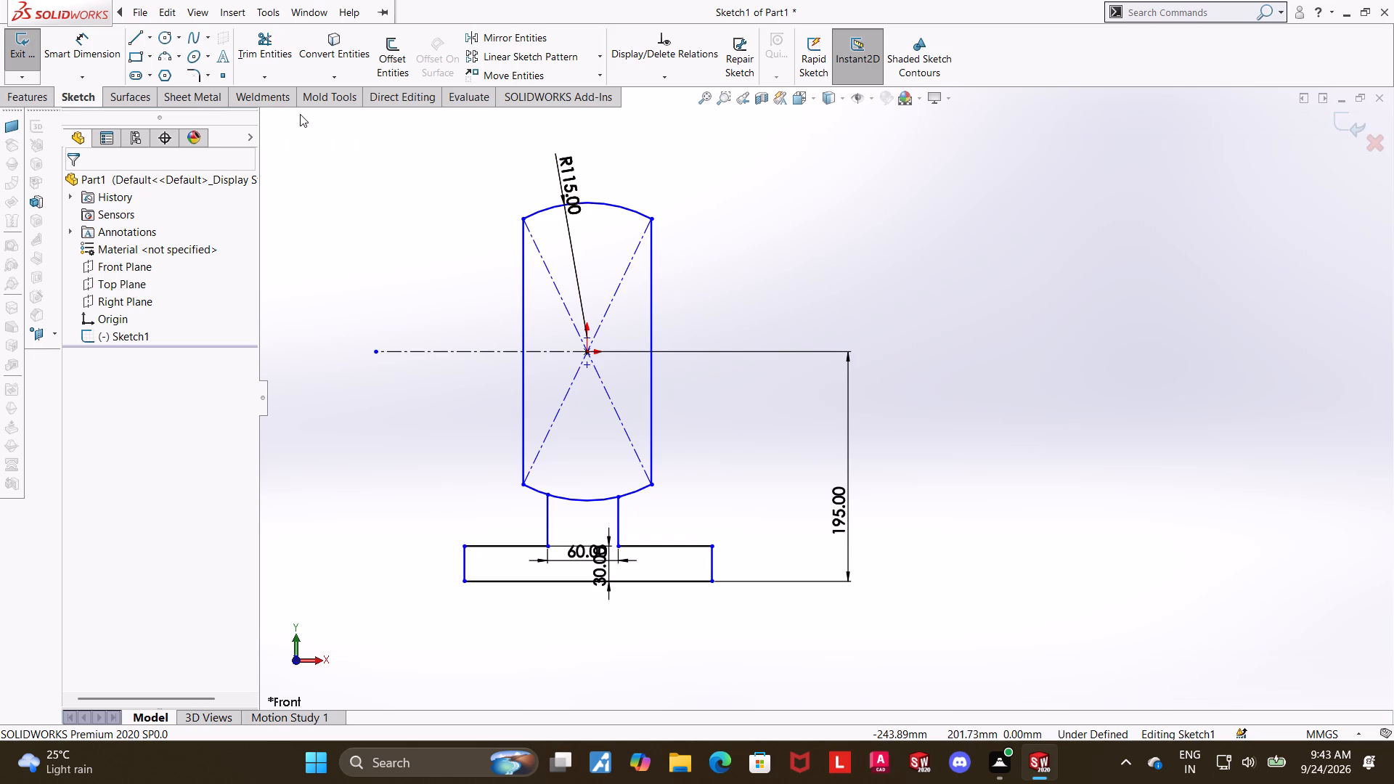
click(77, 44)
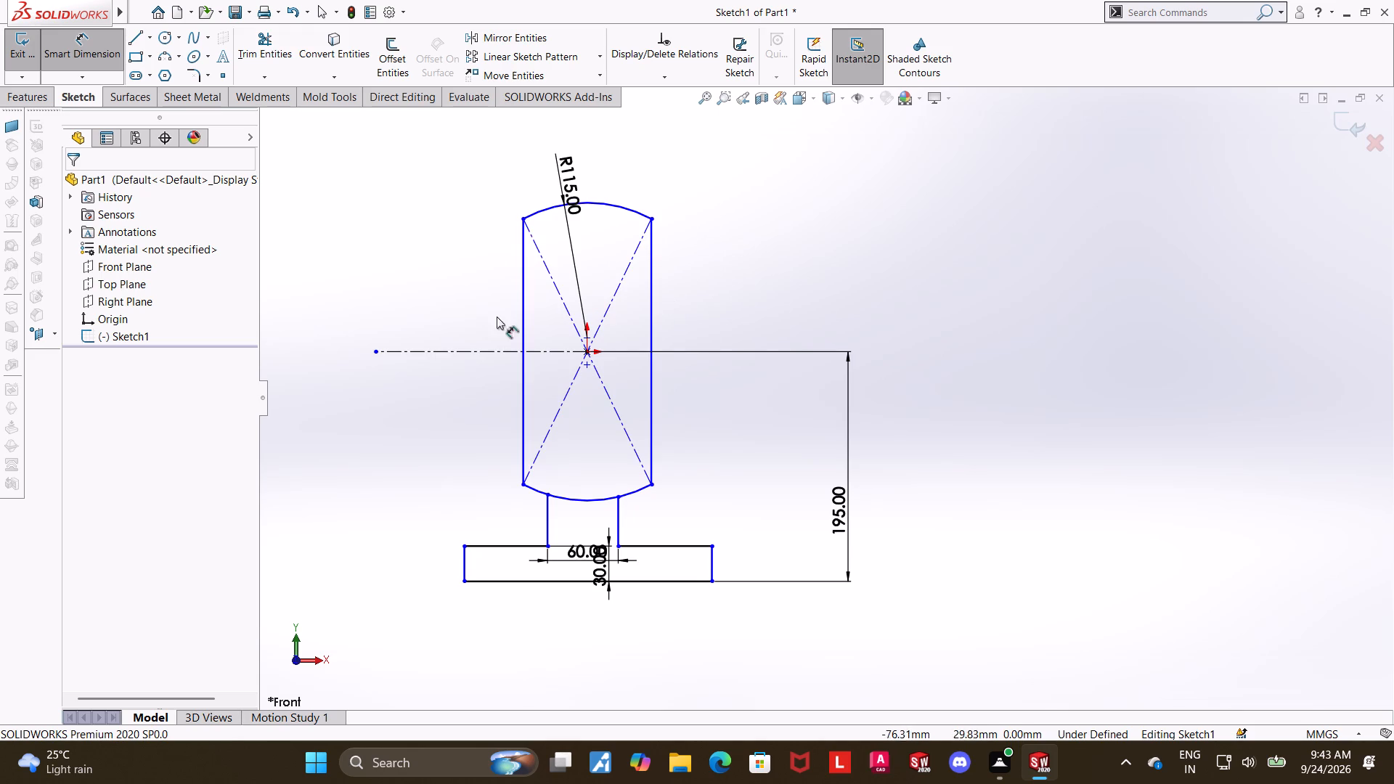
click(521, 301)
click(655, 297)
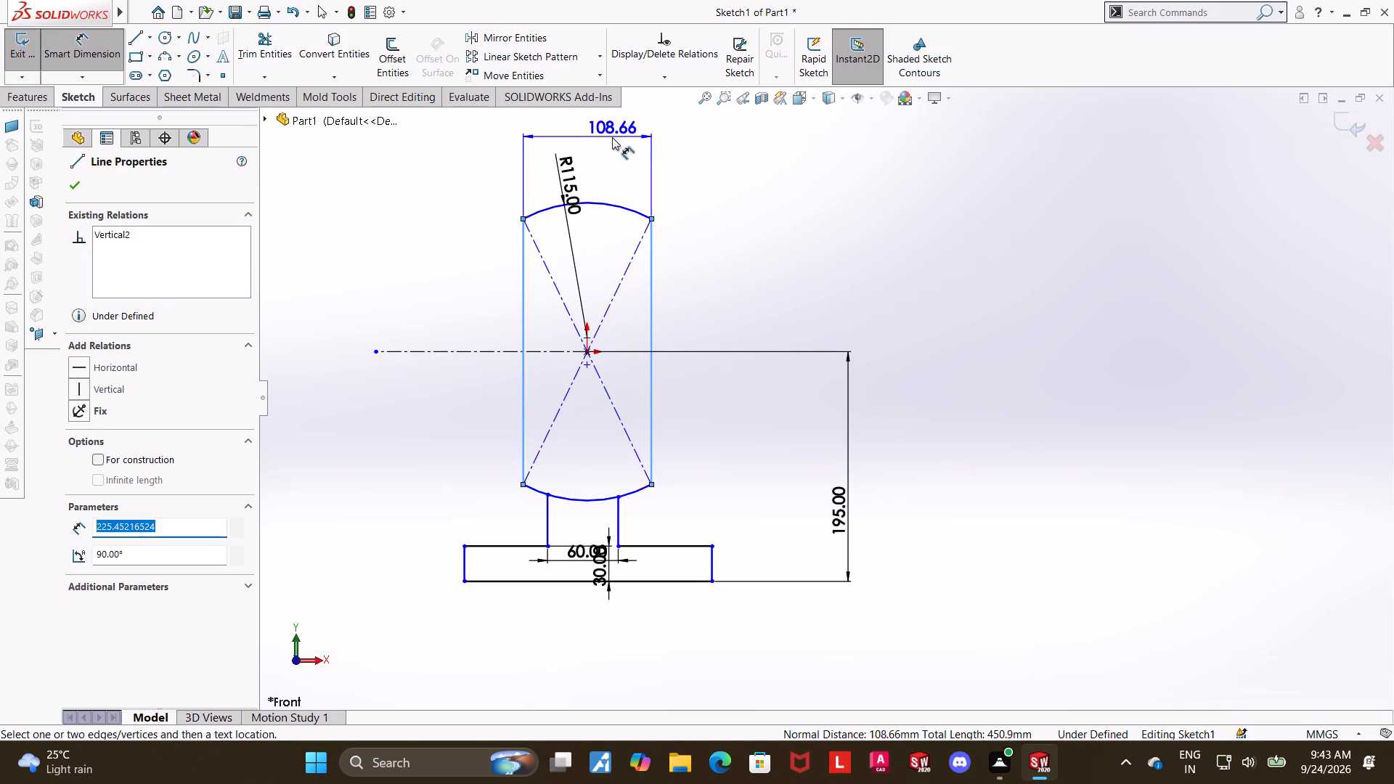
click(611, 145)
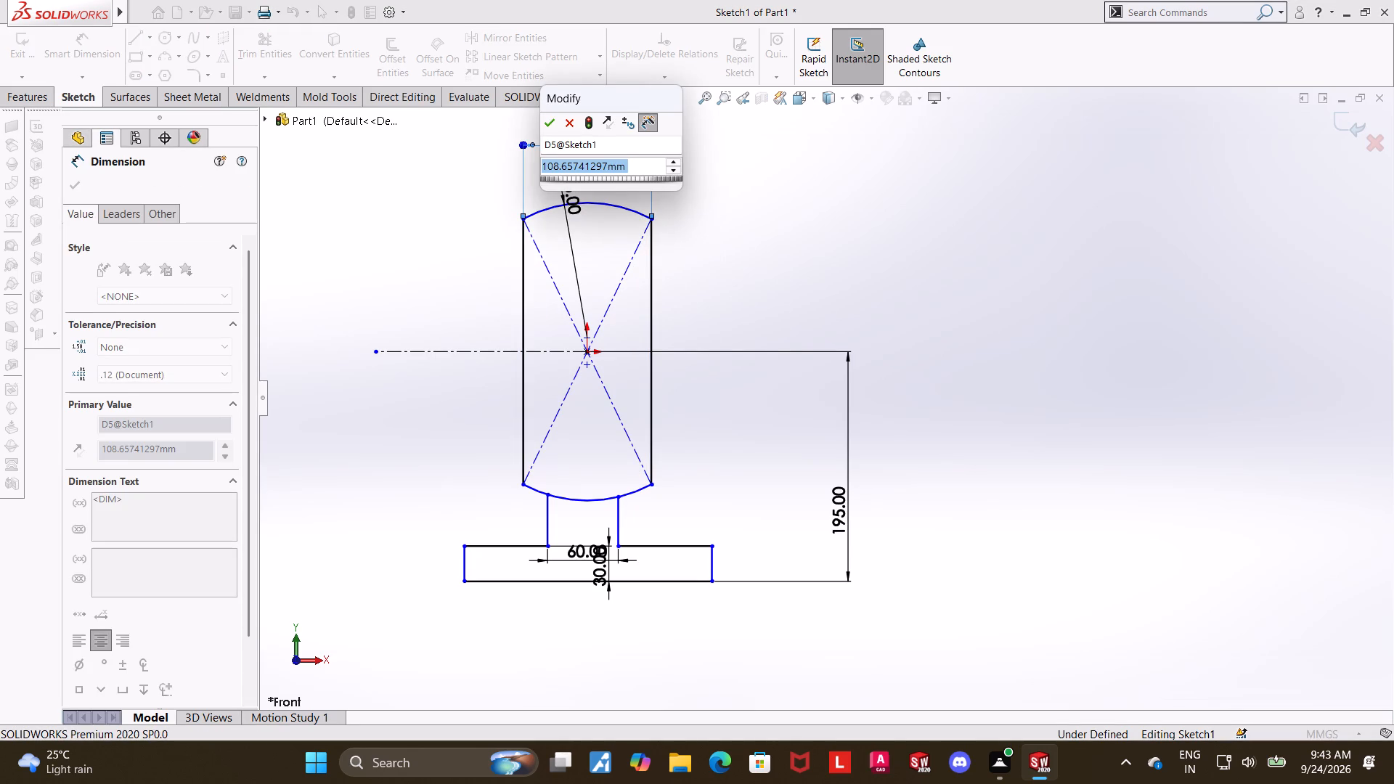
text(80)
key(Return)
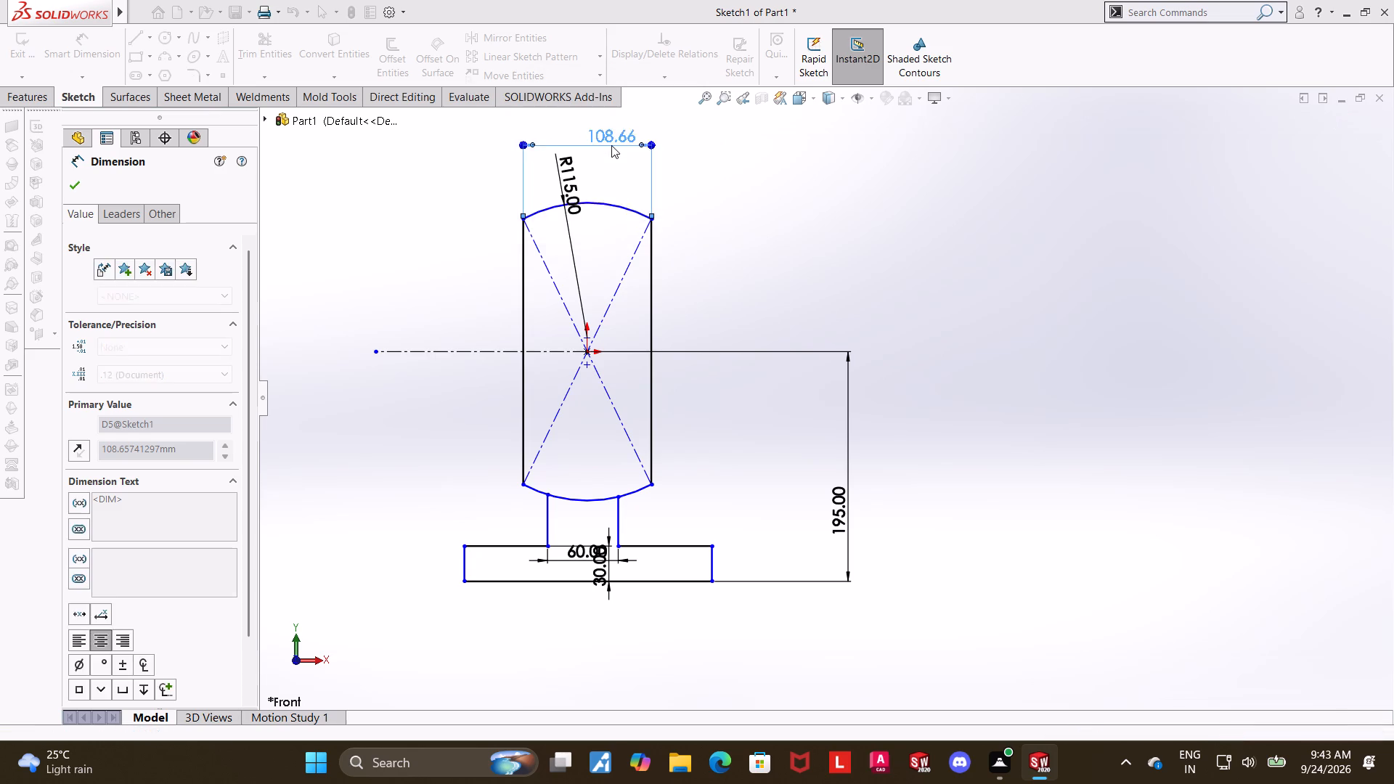
key(Escape)
Add a Vertical relation between the top arc's midpoint and the origin.
scroll(652, 429, down, 3)
scroll(603, 282, up, 3)
scroll(722, 228, down, 2)
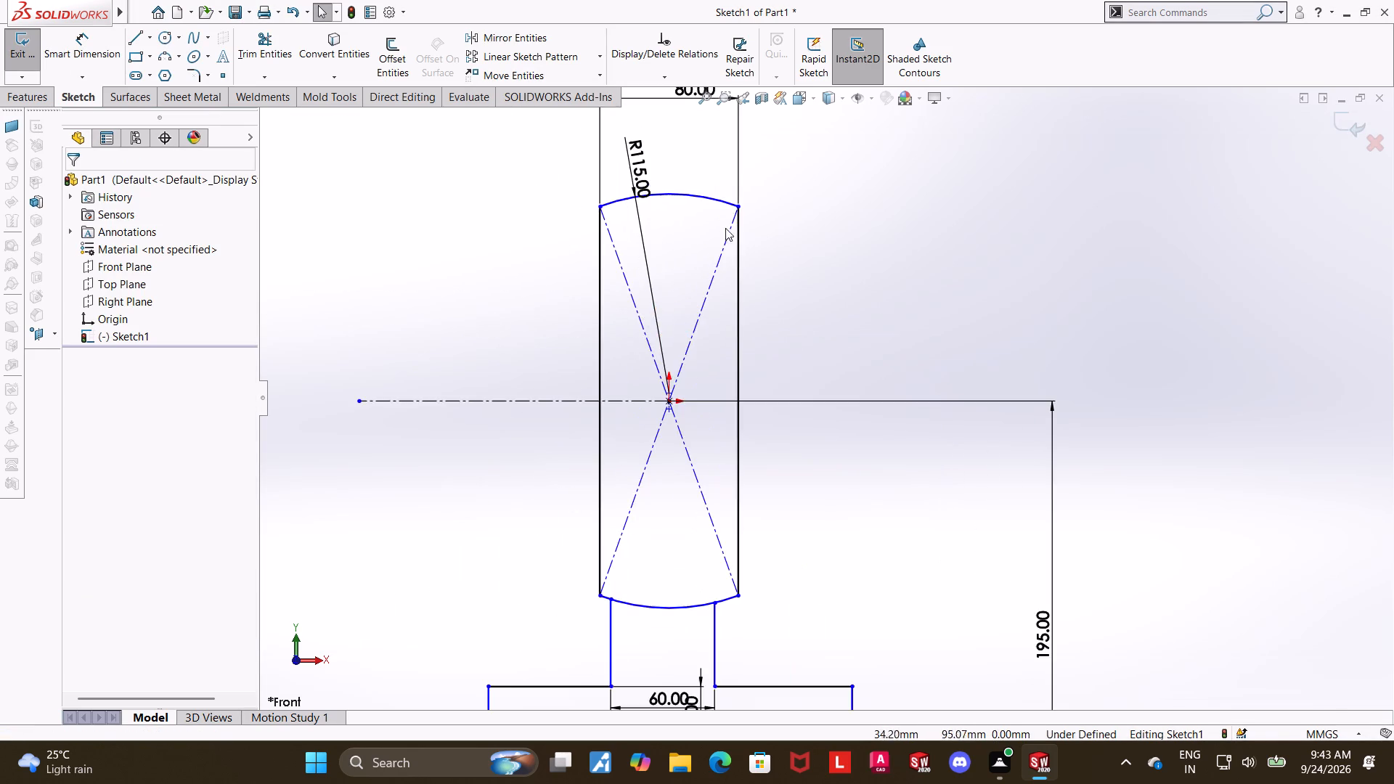
scroll(795, 214, up, 2)
scroll(768, 226, down, 3)
key(Escape)
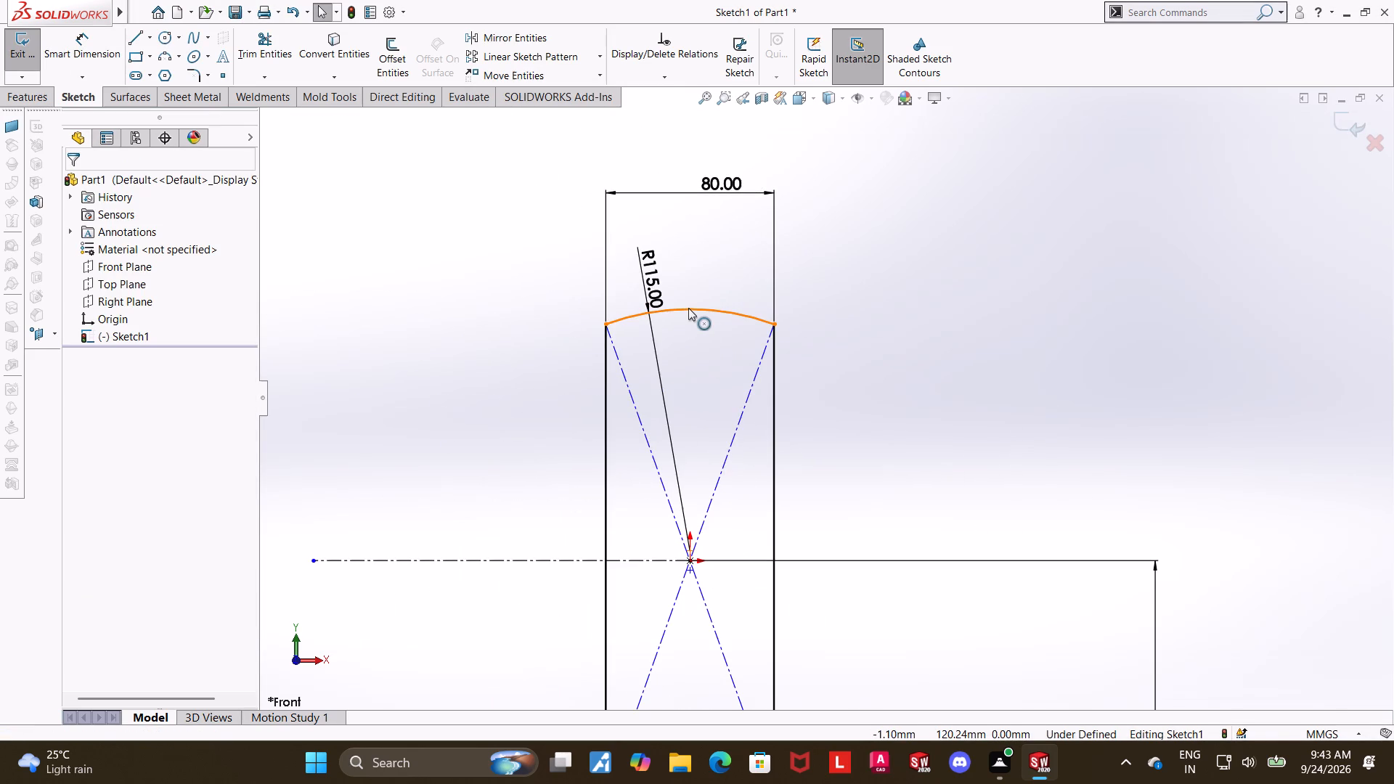
click(688, 308)
ctrl+click(690, 560)
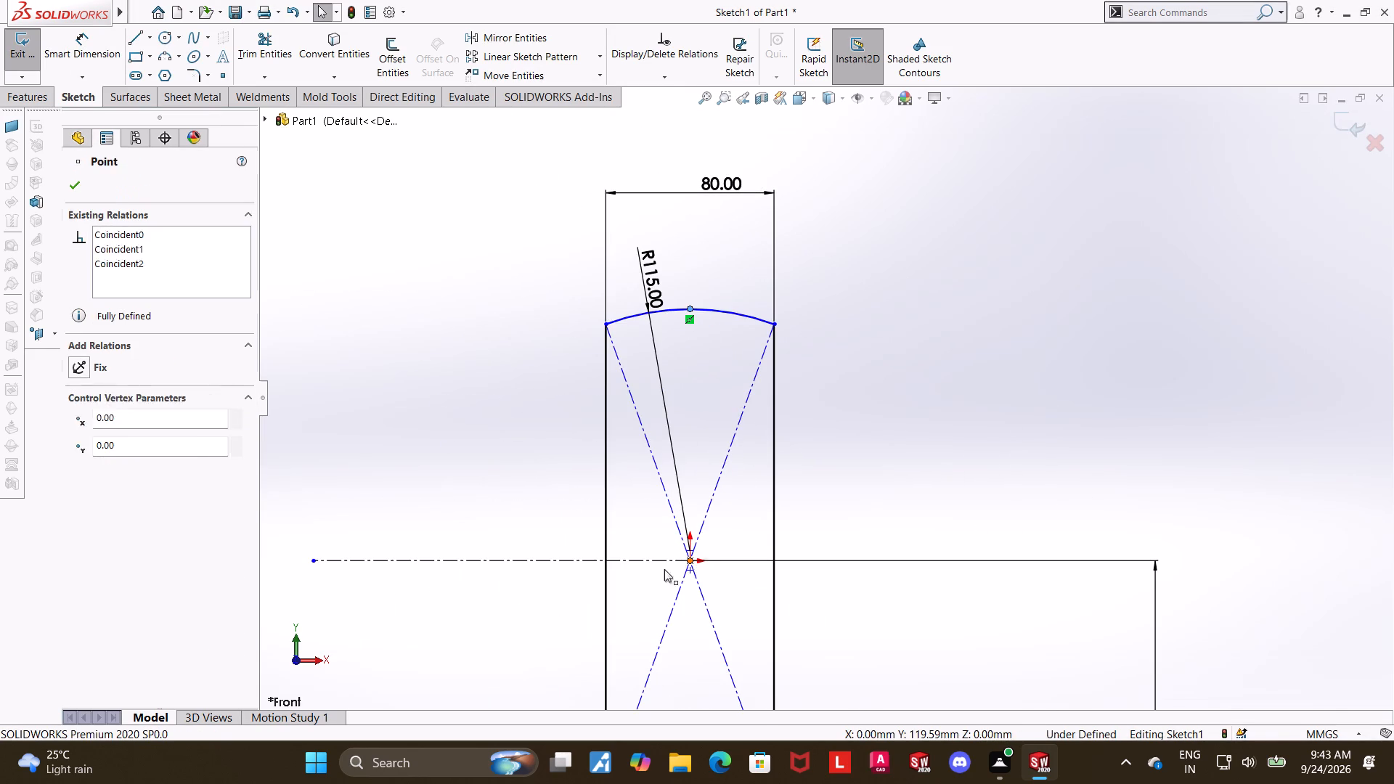
click(75, 467)
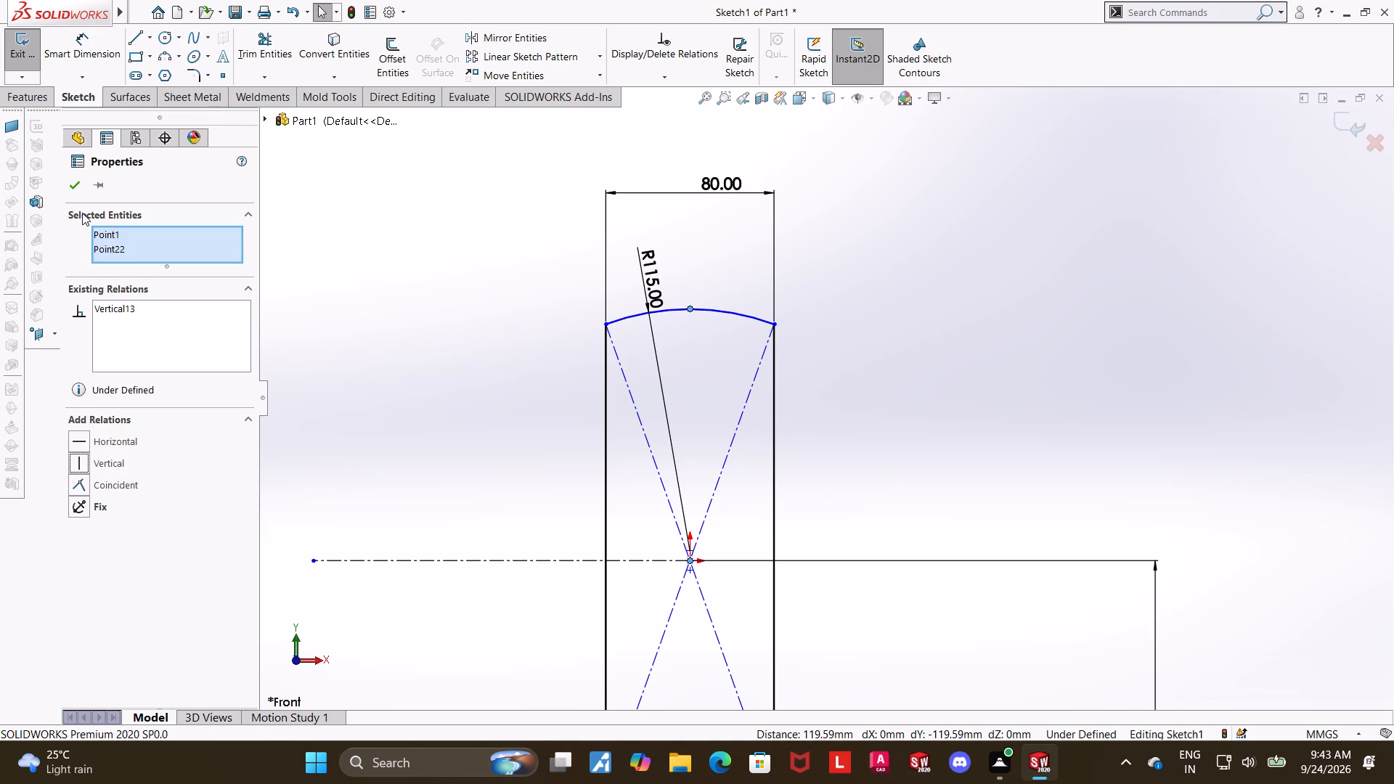
click(75, 186)
Add a Vertical relation between the lower arc's midpoint and the origin.
scroll(977, 417, up, 7)
scroll(882, 523, down, 3)
scroll(696, 449, down, 5)
key(Escape)
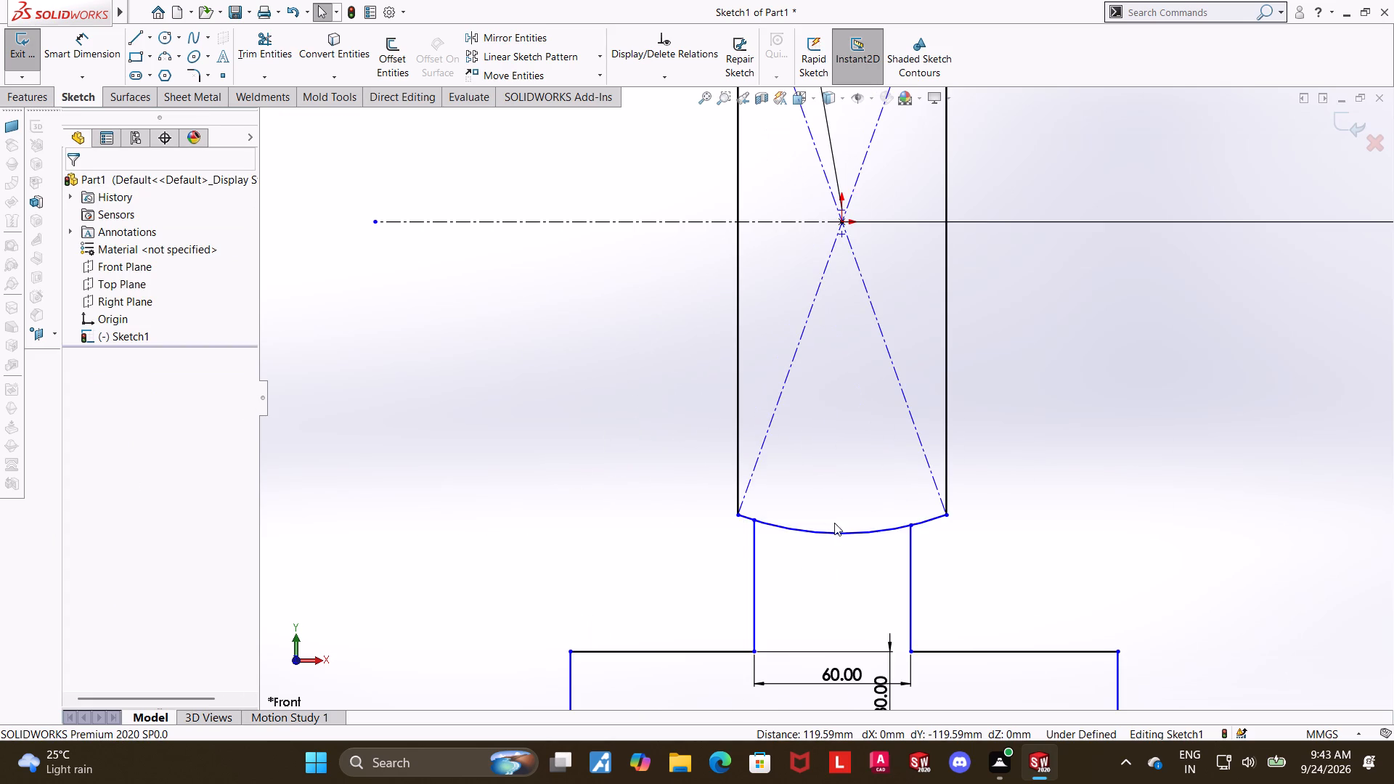
click(841, 534)
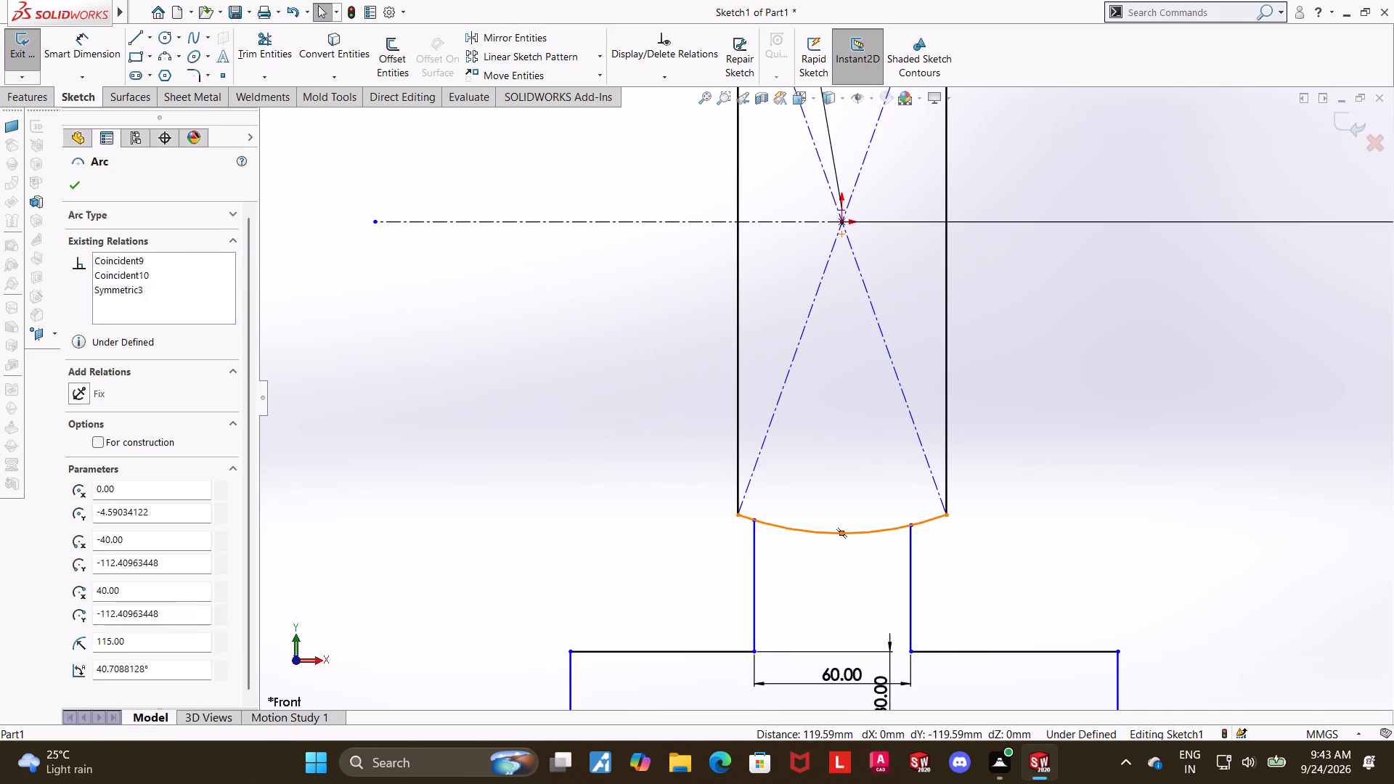
ctrl+click(840, 221)
click(76, 460)
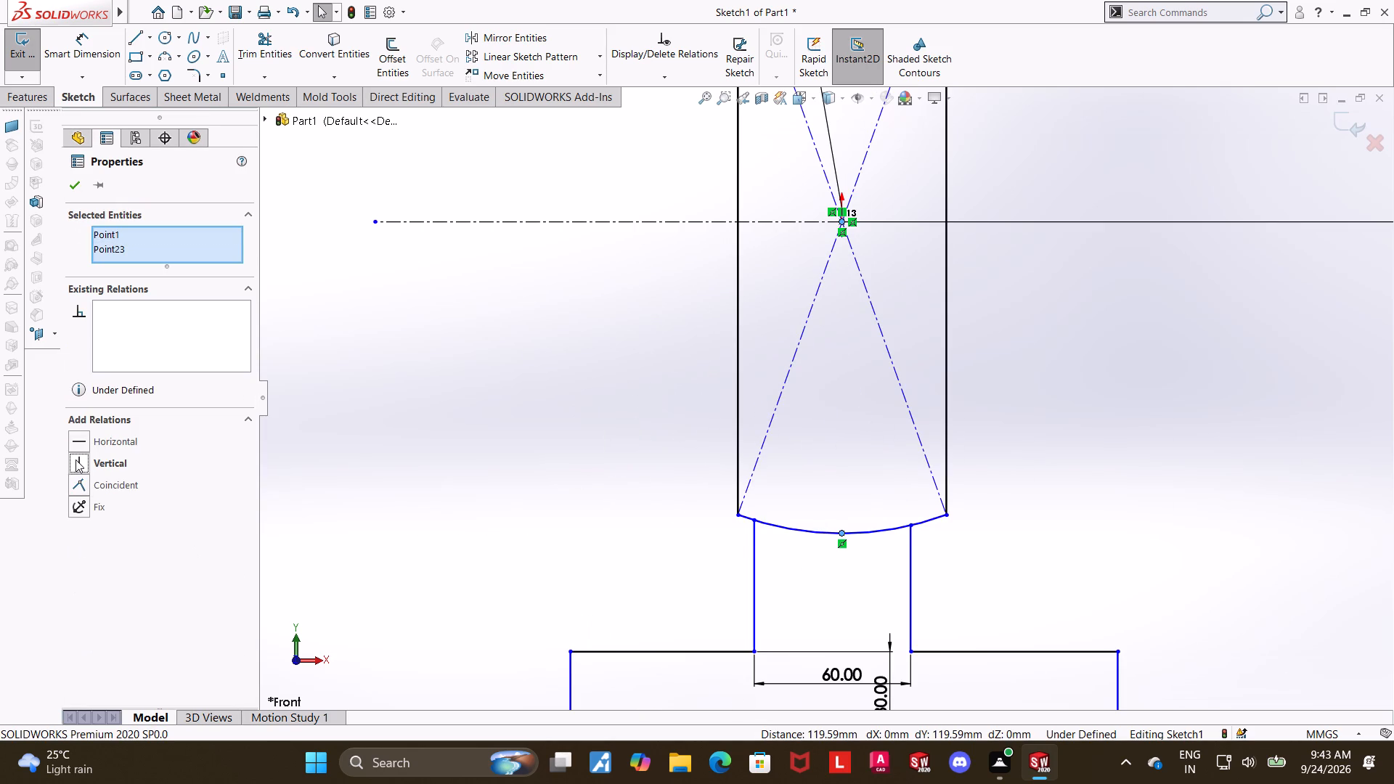
click(75, 184)
Add a Vertical relation between the midpoint of the base's bottom edge and the origin.
scroll(942, 482, up, 8)
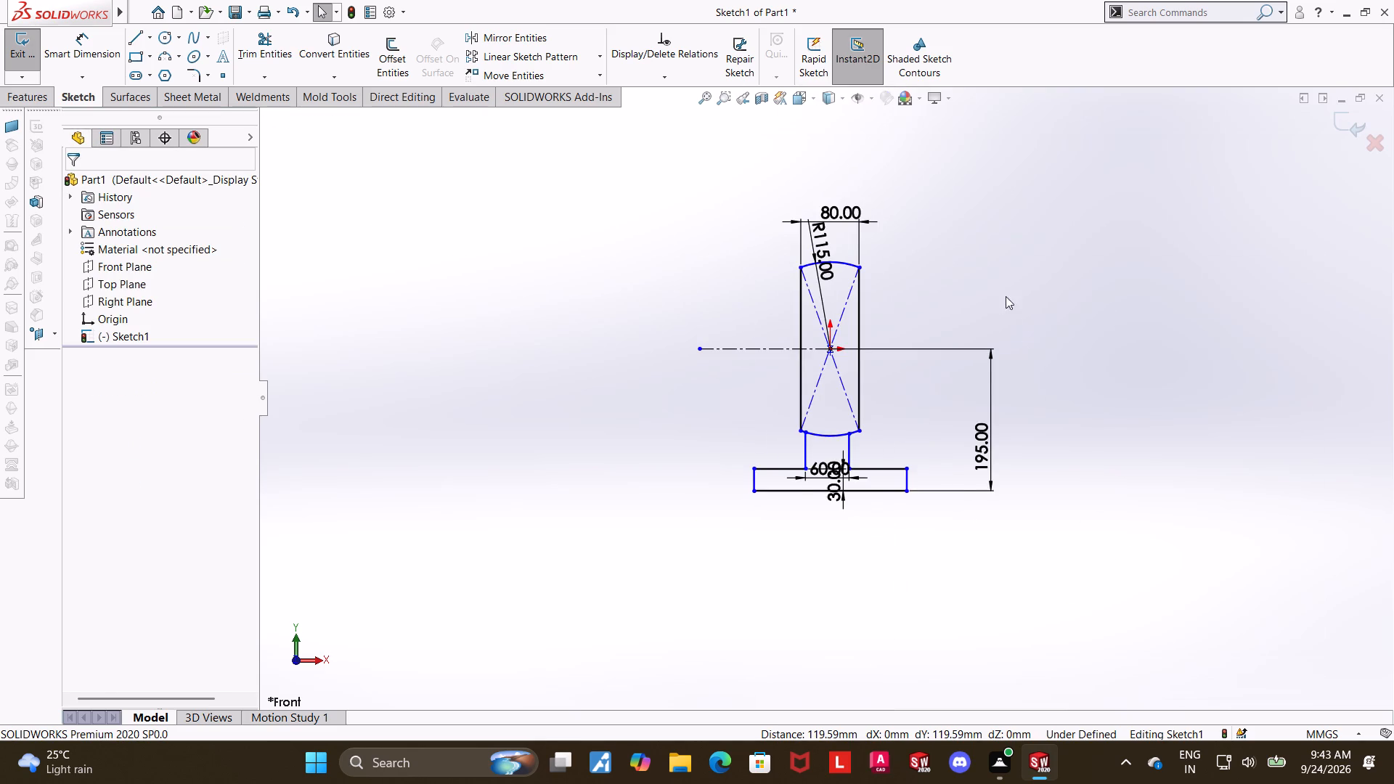
scroll(999, 296, down, 3)
key(Escape)
key(Escape)
scroll(688, 501, down, 2)
scroll(687, 511, up, 1)
key(Escape)
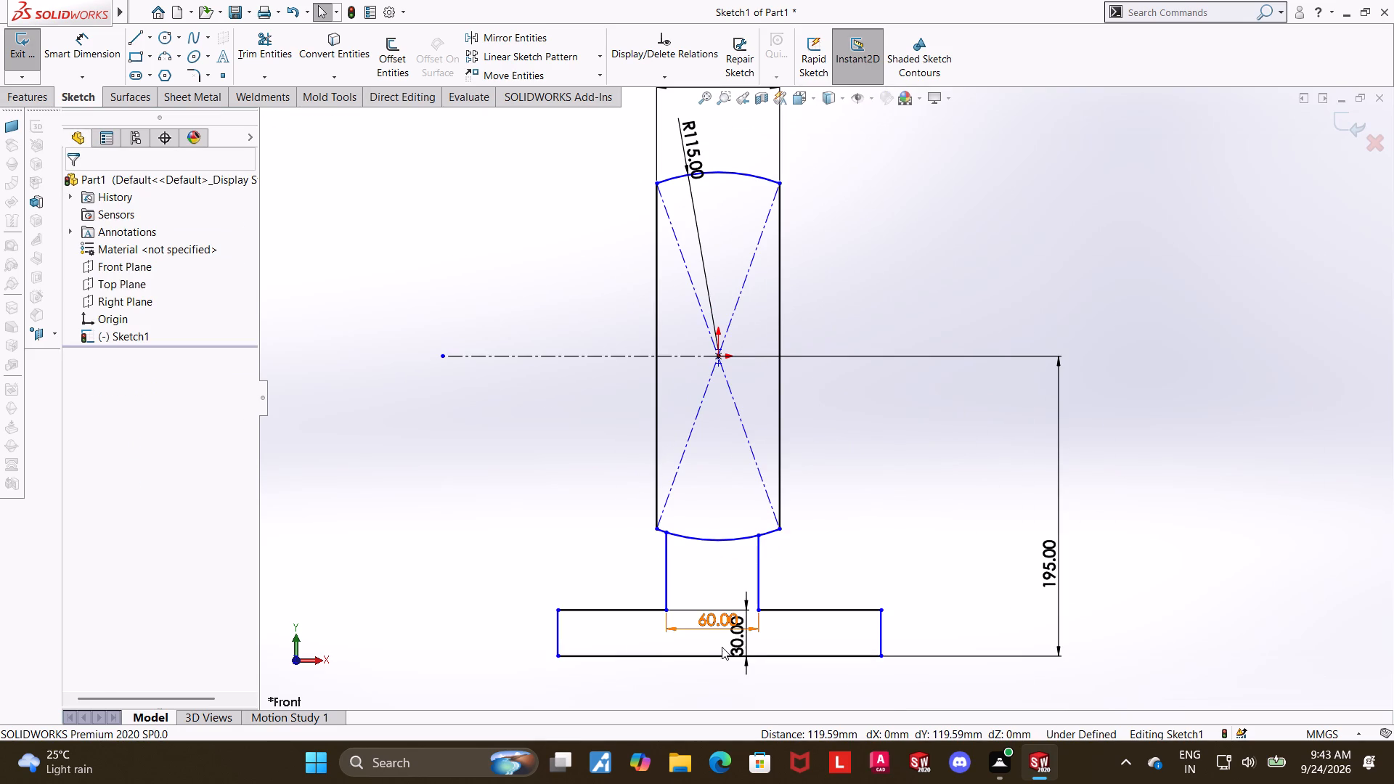
click(719, 655)
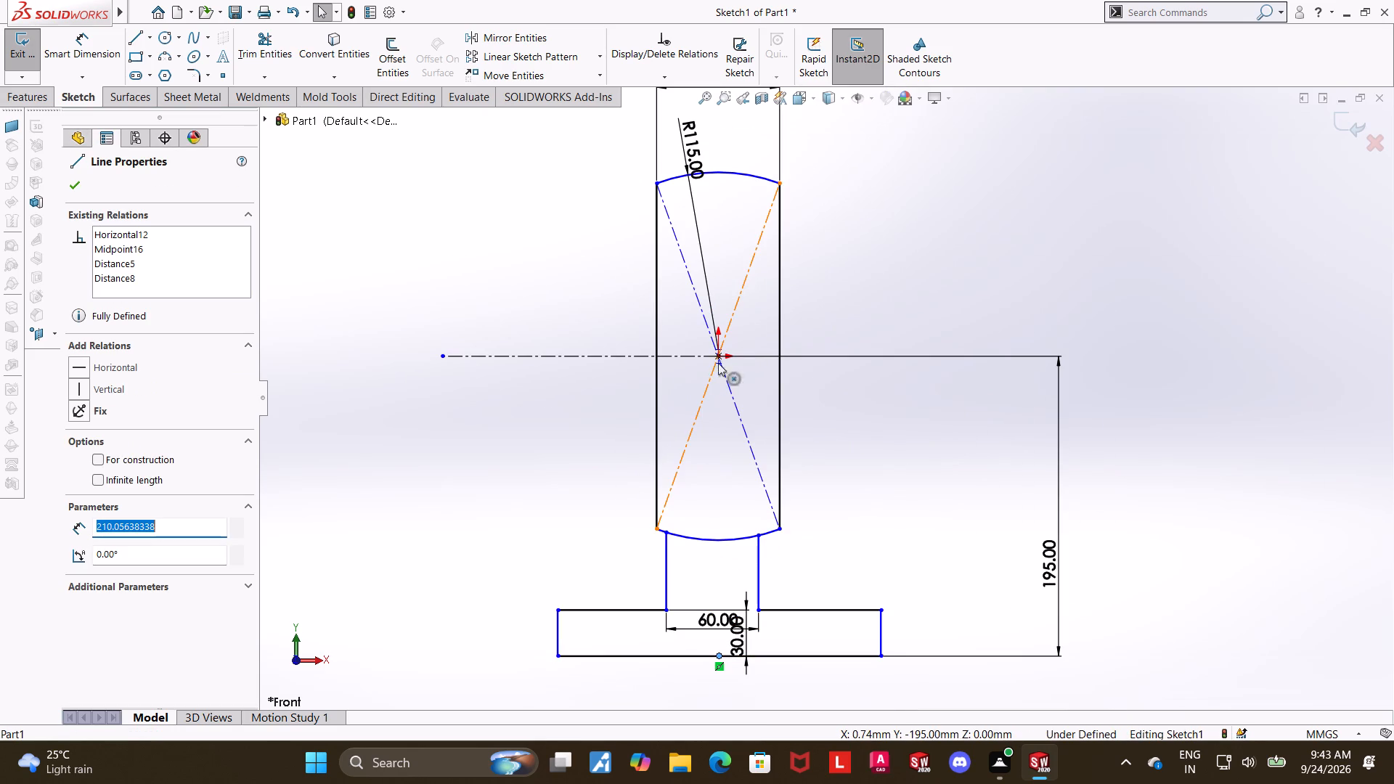
ctrl+click(718, 359)
click(85, 460)
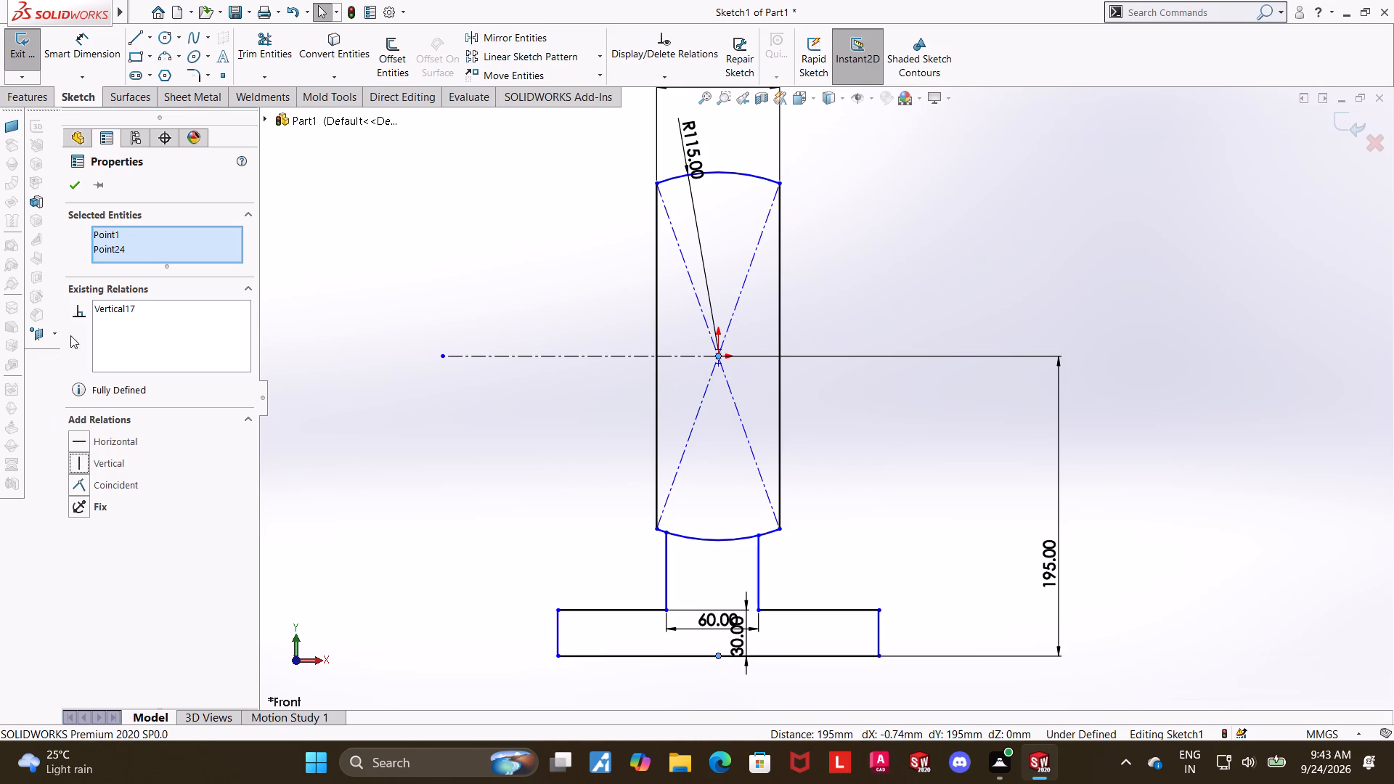
Move the neck's 60 mm width dimension up above the base's upper edge.
click(81, 184)
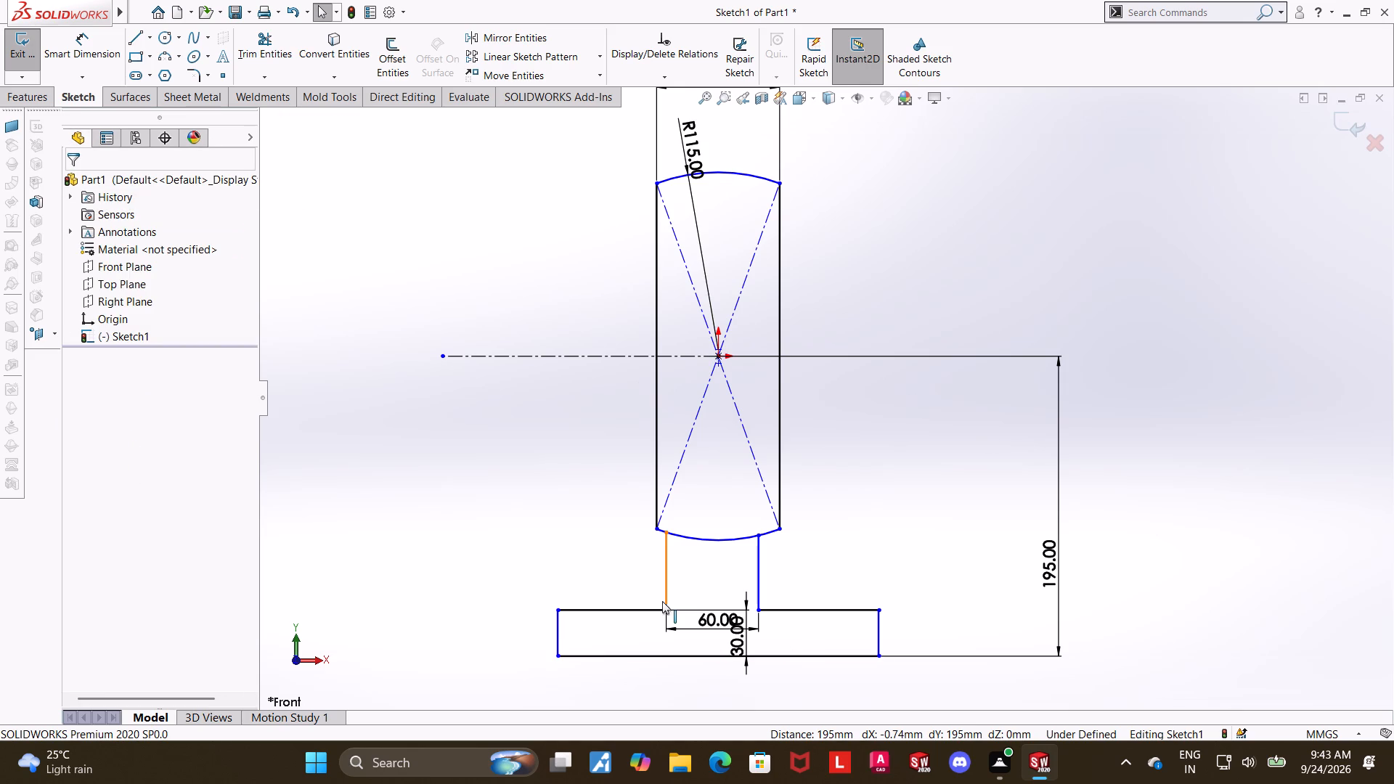
drag(702, 620, 707, 592)
key(Escape)
click(929, 539)
key(Escape)
scroll(910, 534, down, 3)
scroll(860, 533, up, 2)
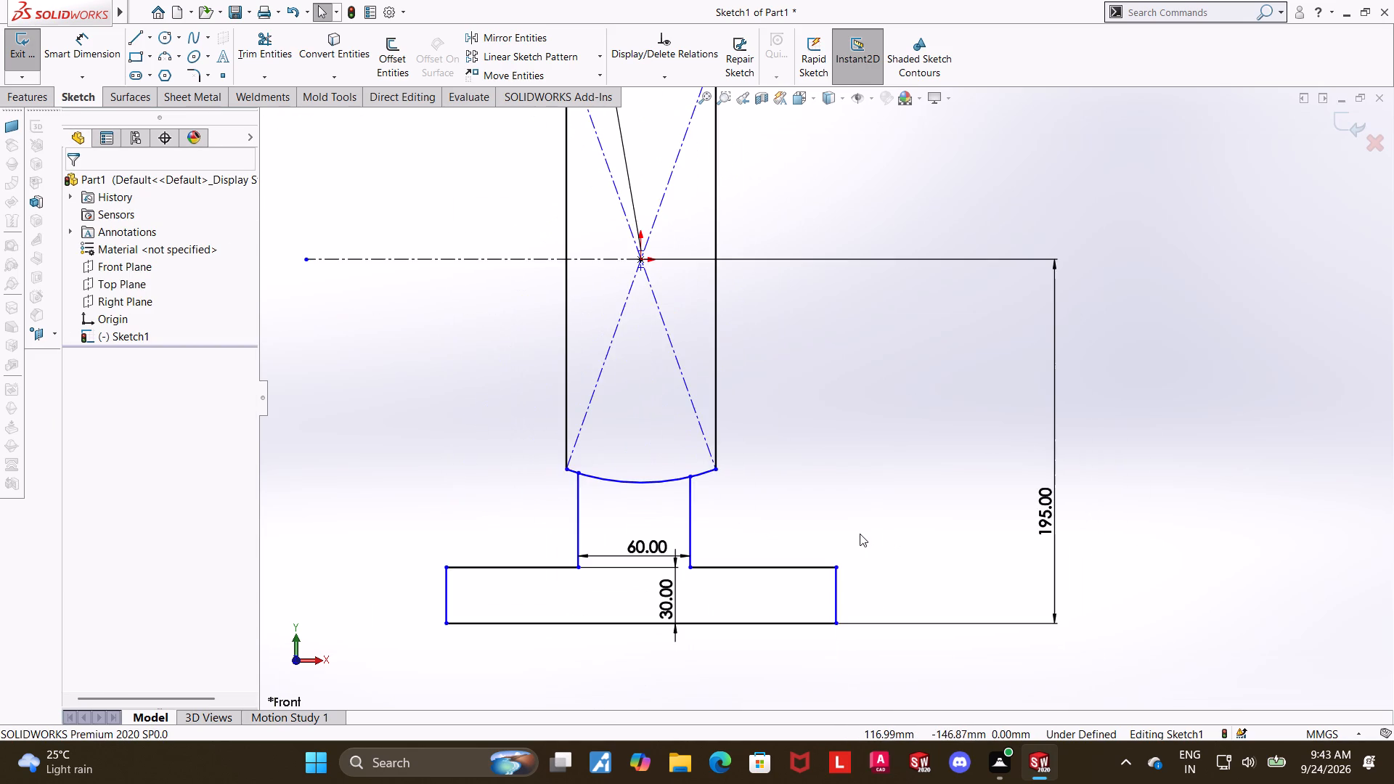
scroll(810, 488, up, 1)
Draw a vertical centerline about 236 mm long from the origin down past the base's bottom edge.
click(150, 36)
click(154, 71)
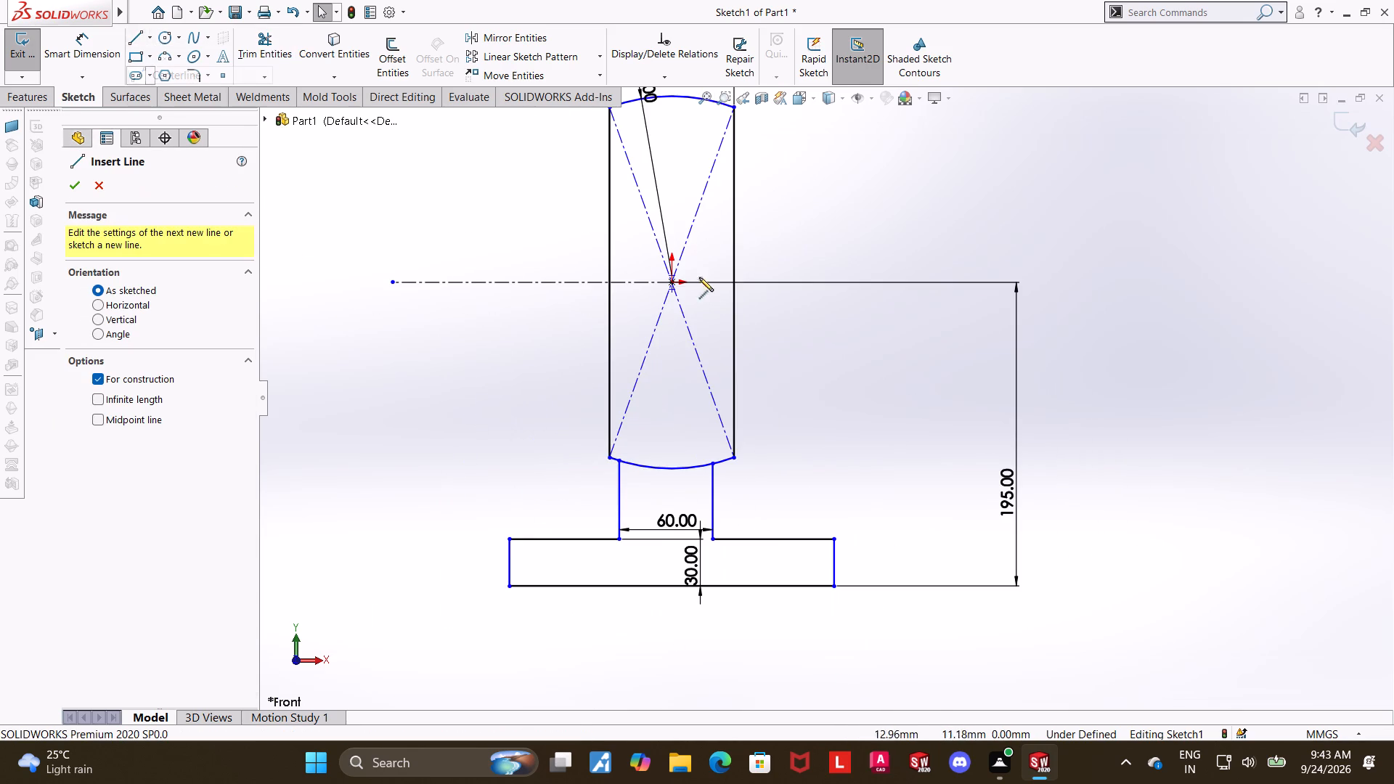
click(672, 282)
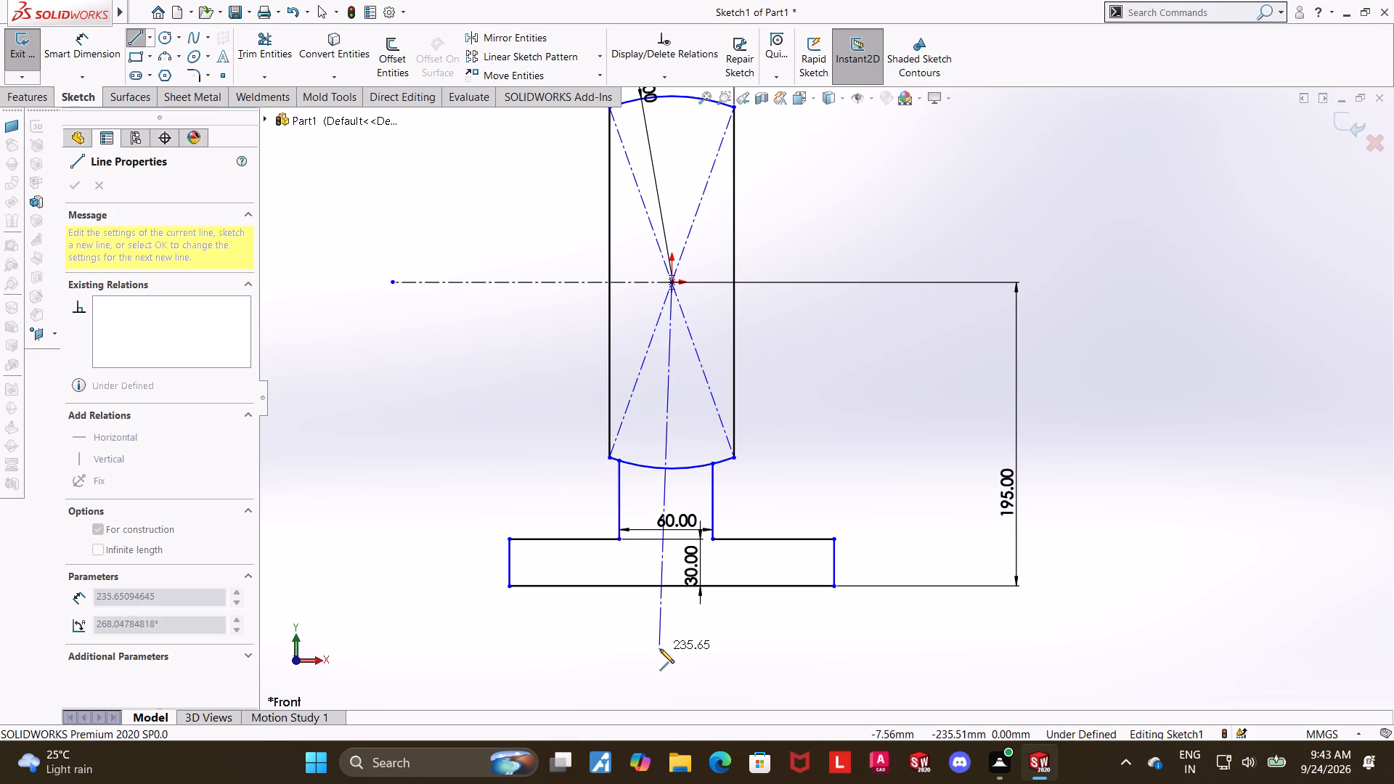
click(672, 650)
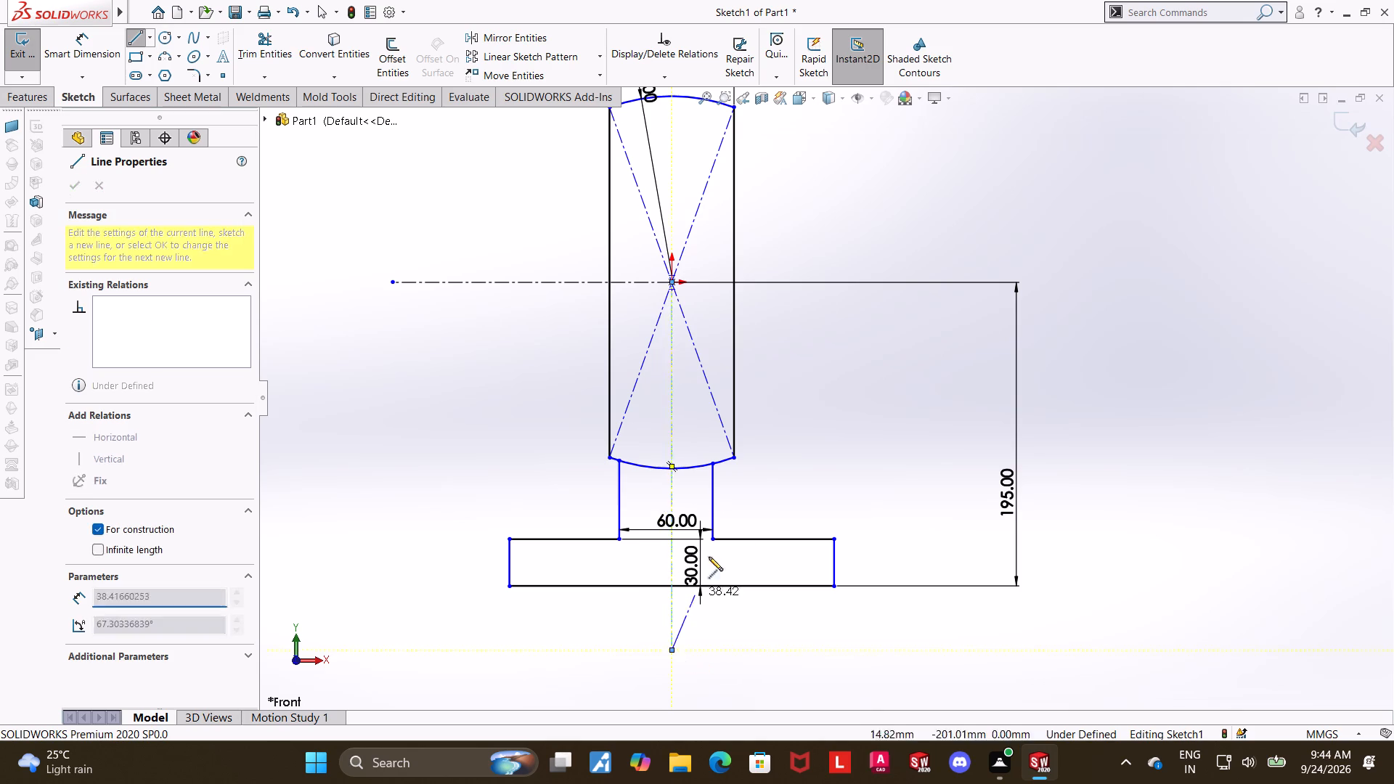
key(Escape)
scroll(714, 469, down, 2)
key(Escape)
Dimension the distance from the neck's left side to the vertical centerline as 30 mm.
click(73, 61)
click(587, 496)
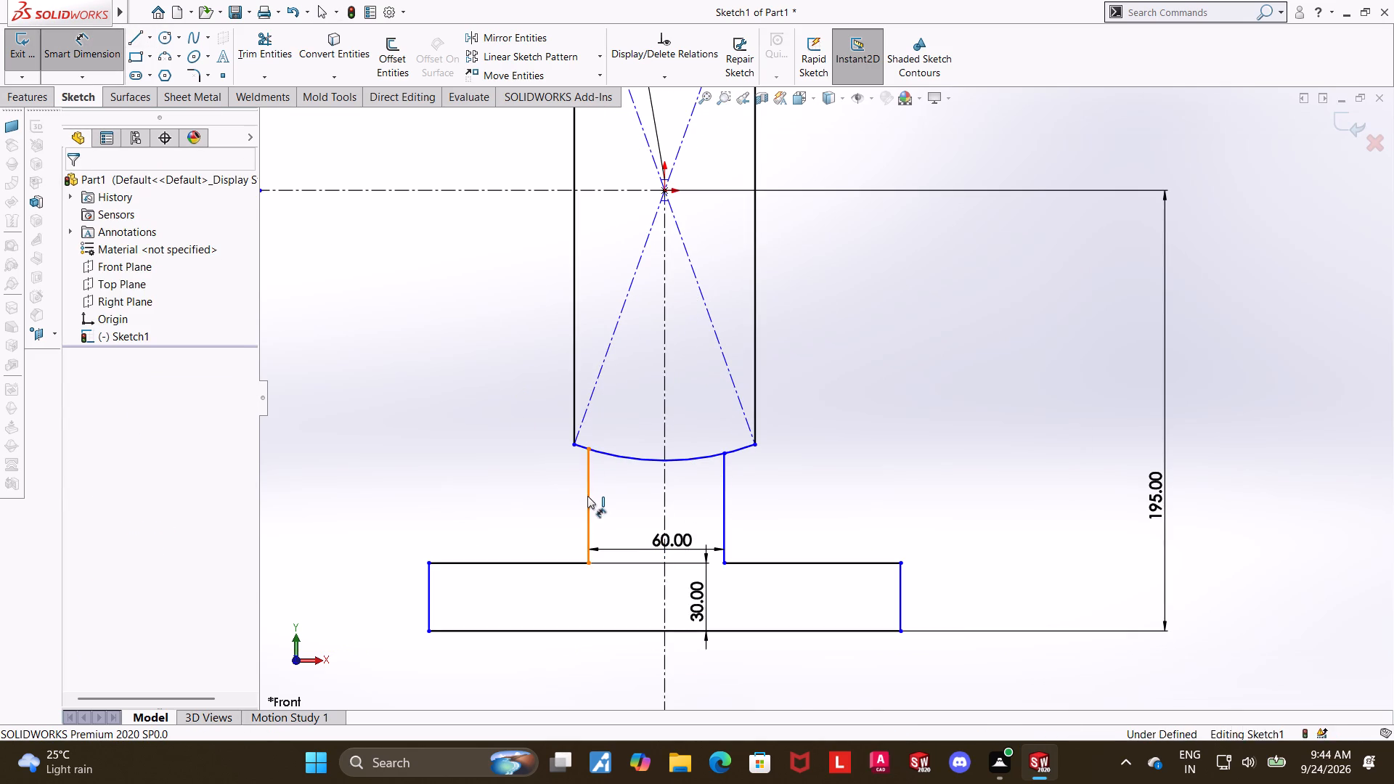
click(666, 507)
click(640, 509)
text(30)
key(Return)
key(Escape)
key(Escape)
scroll(901, 611, up, 3)
scroll(828, 333, down, 1)
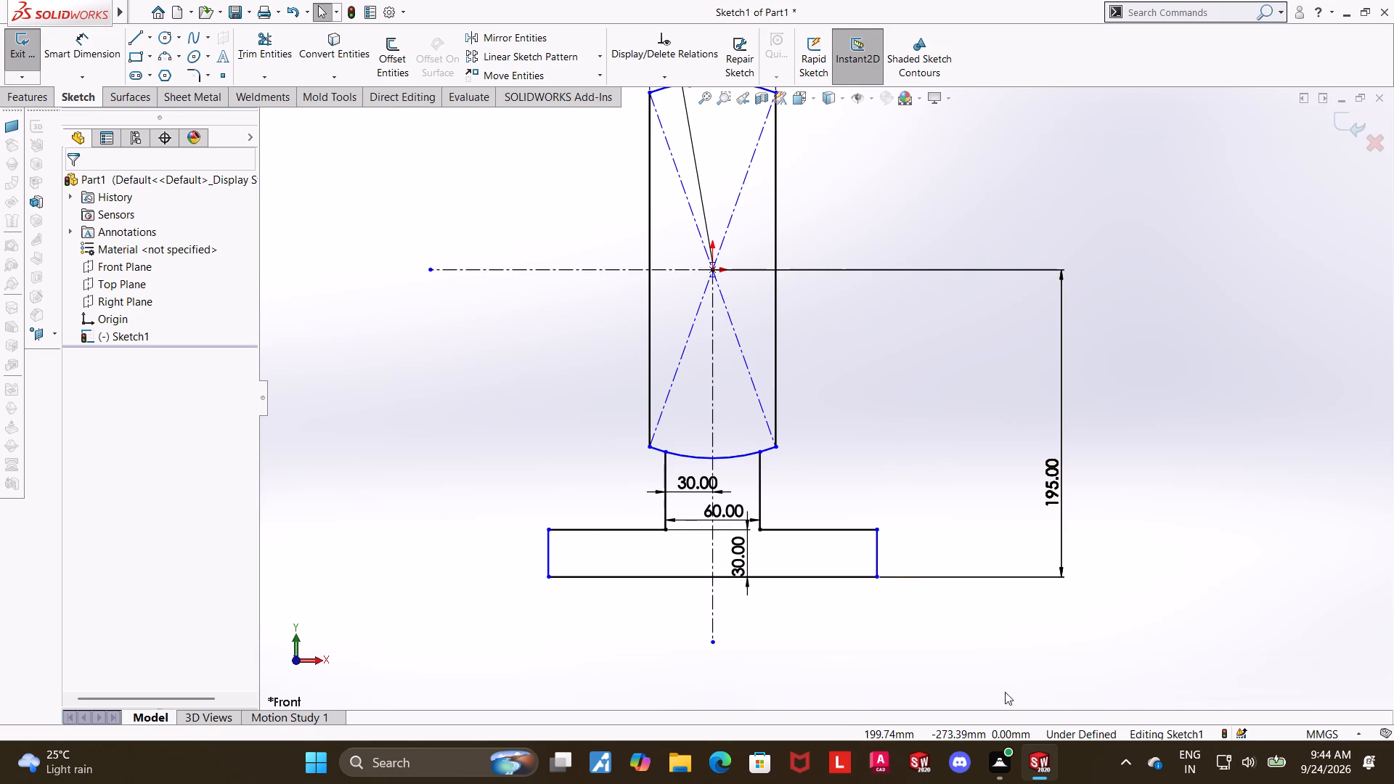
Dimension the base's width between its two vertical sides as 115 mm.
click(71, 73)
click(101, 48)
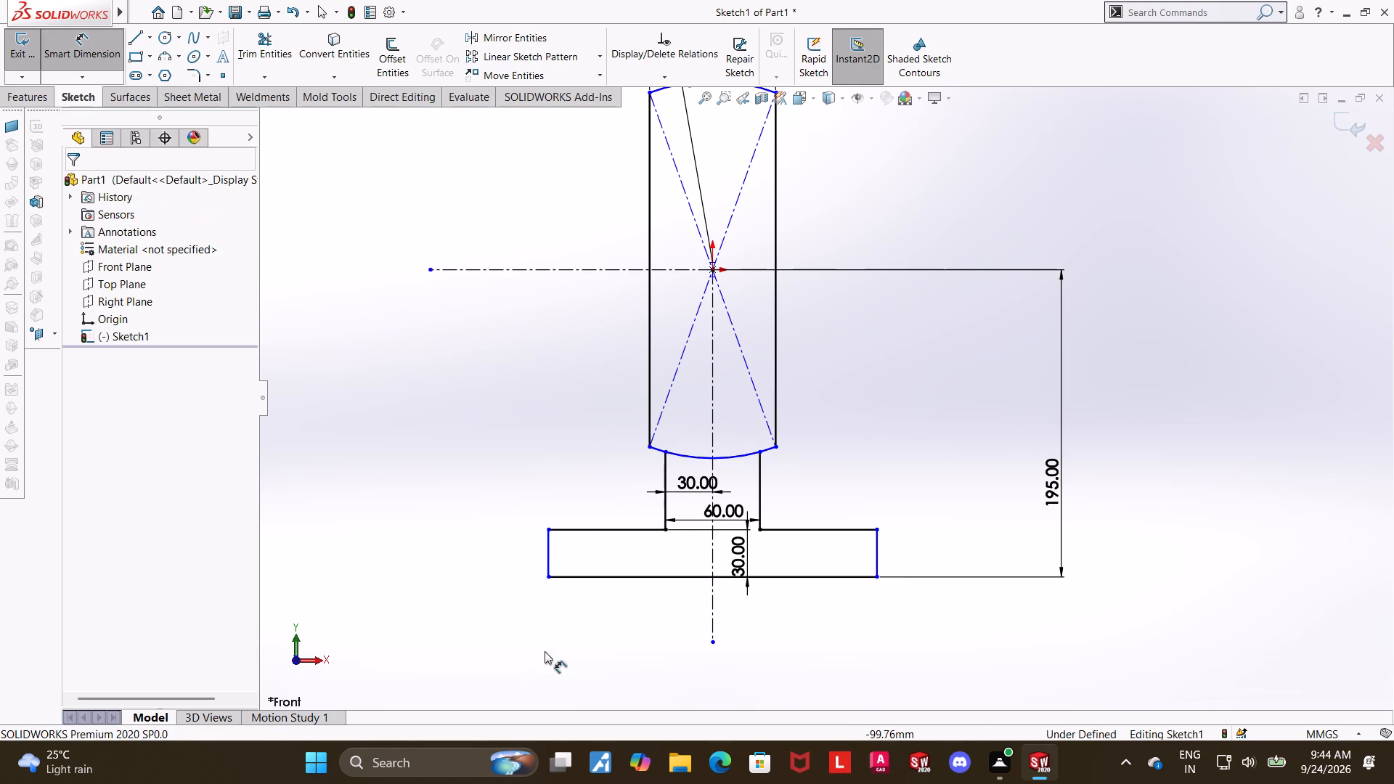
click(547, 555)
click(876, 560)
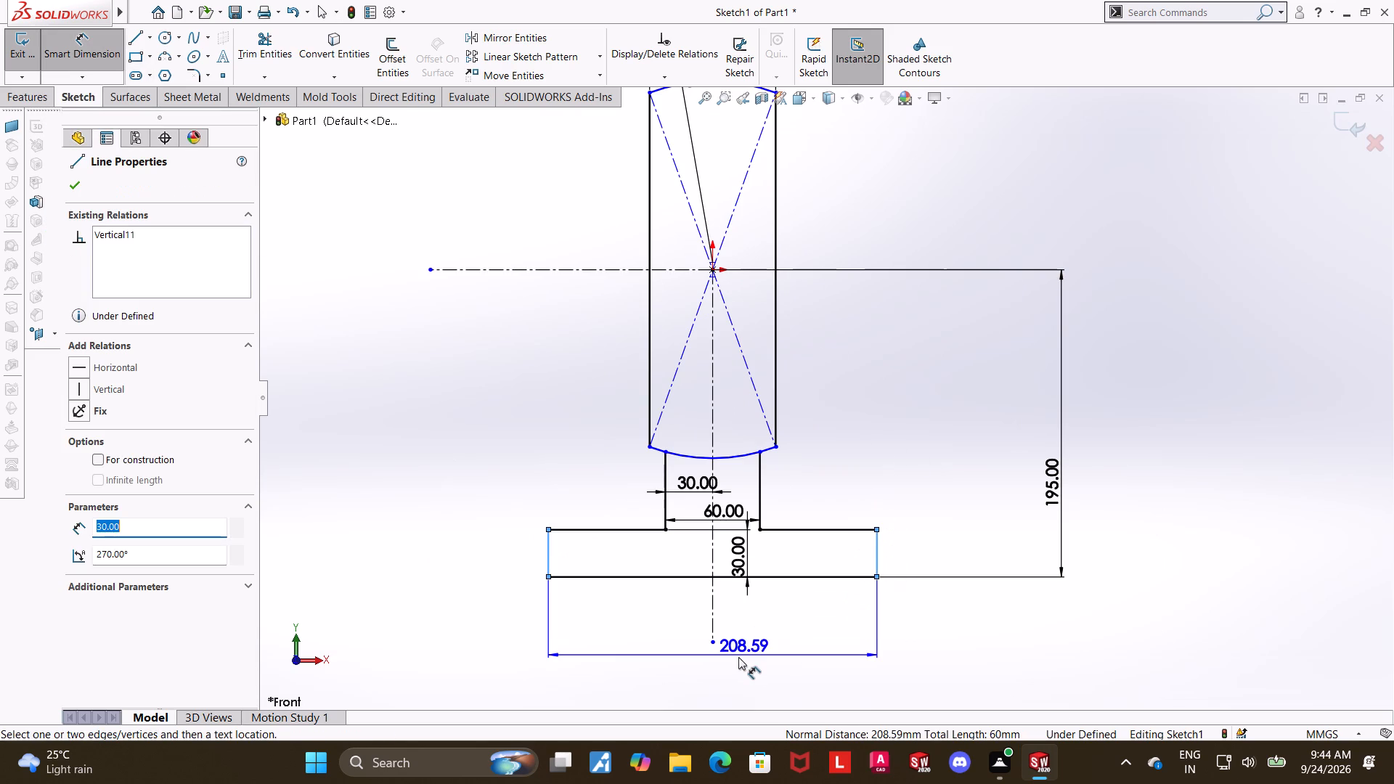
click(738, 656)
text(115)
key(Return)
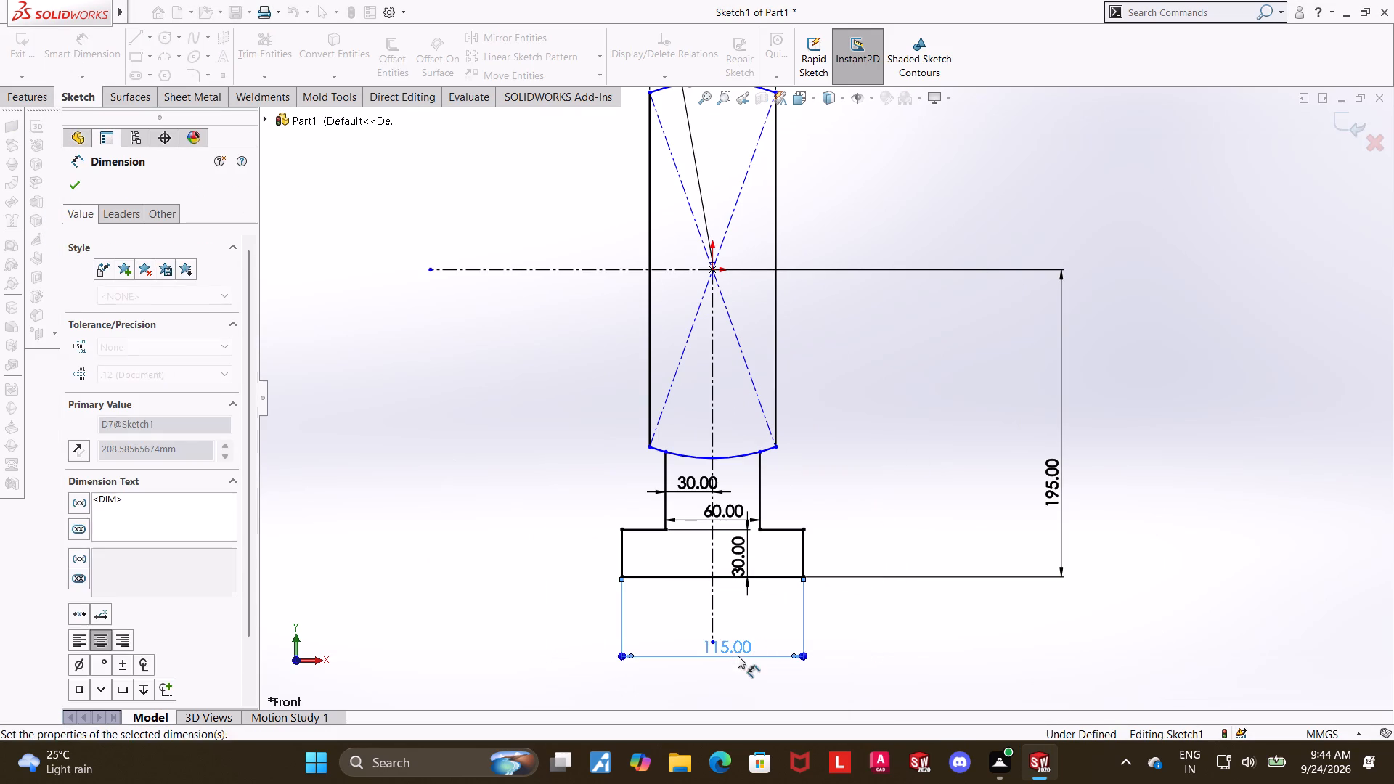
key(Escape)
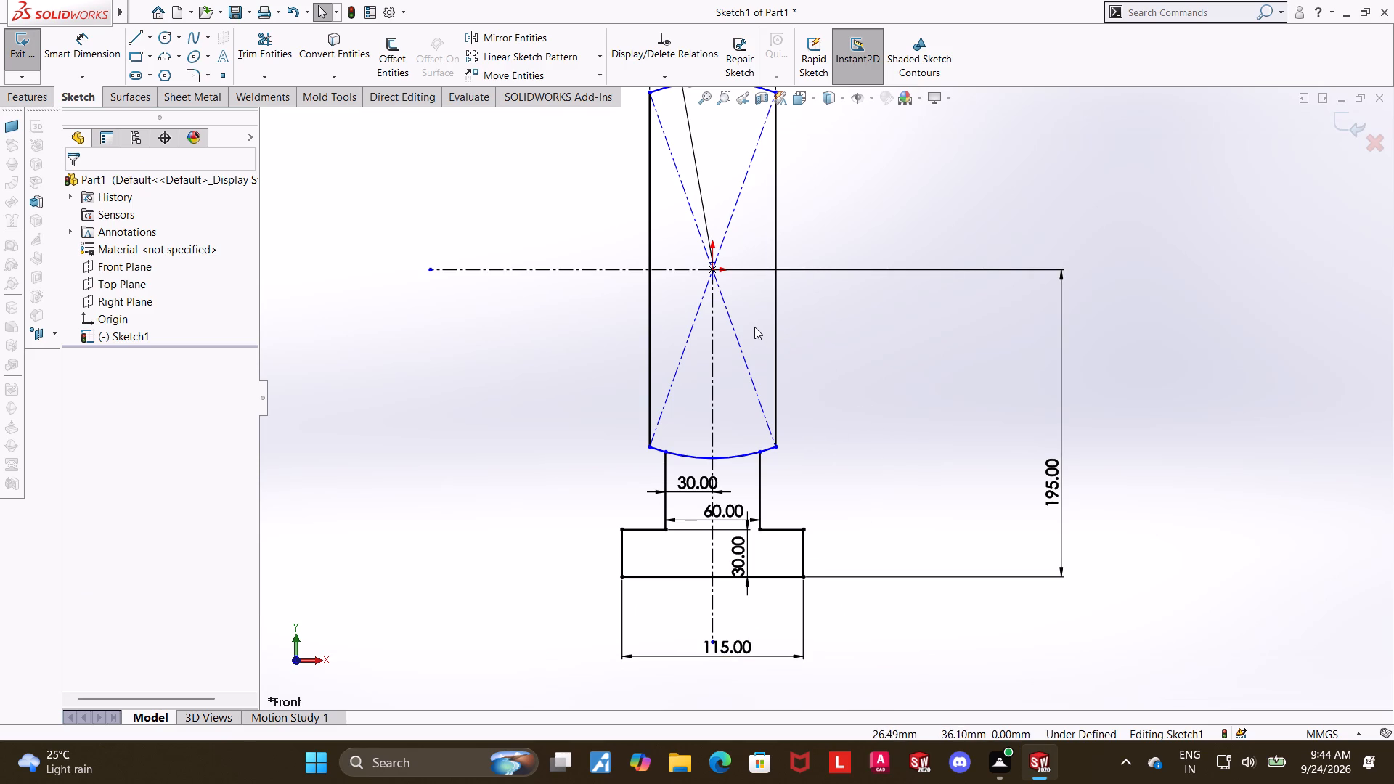
Trim away all of the base's outline below the neck with Power Trim, leaving the neck's two vertical sides.
scroll(751, 359, down, 1)
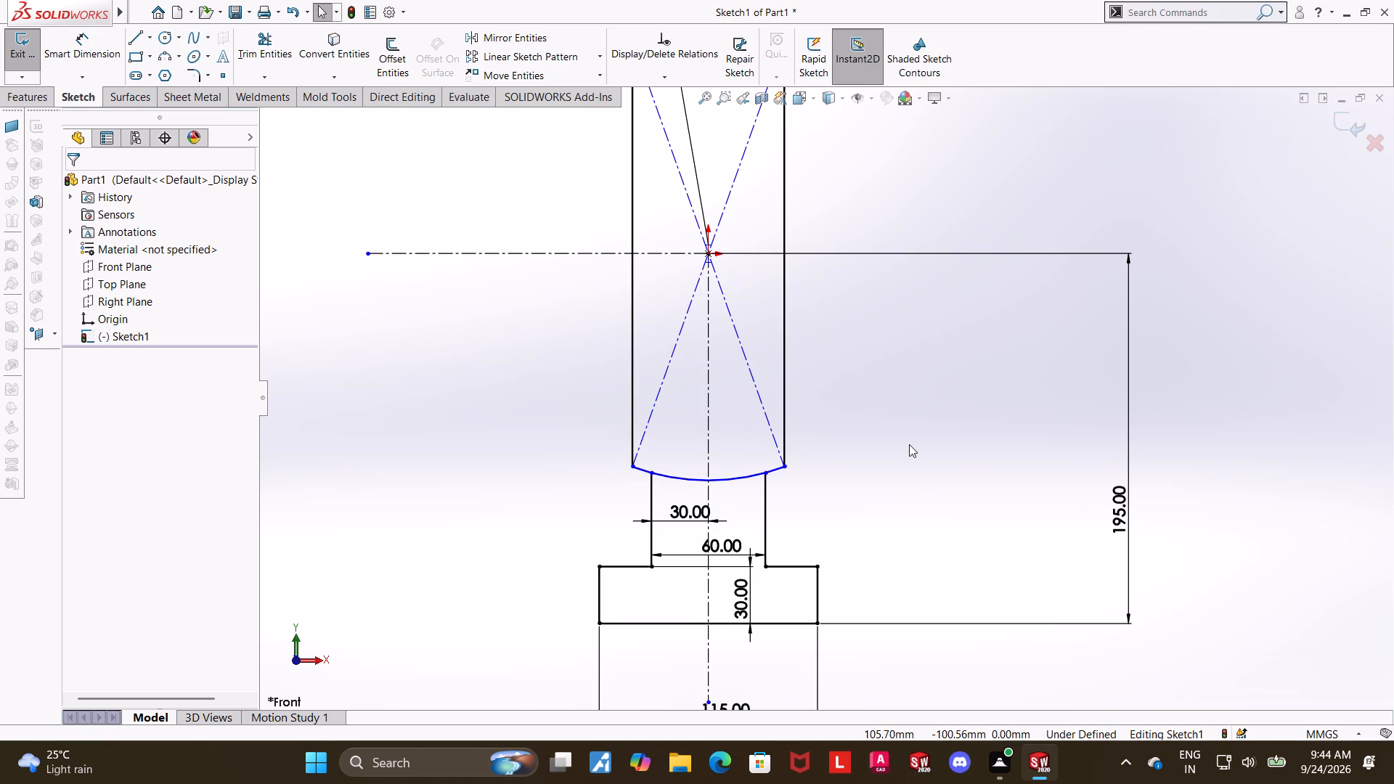
scroll(909, 444, up, 2)
scroll(904, 563, down, 1)
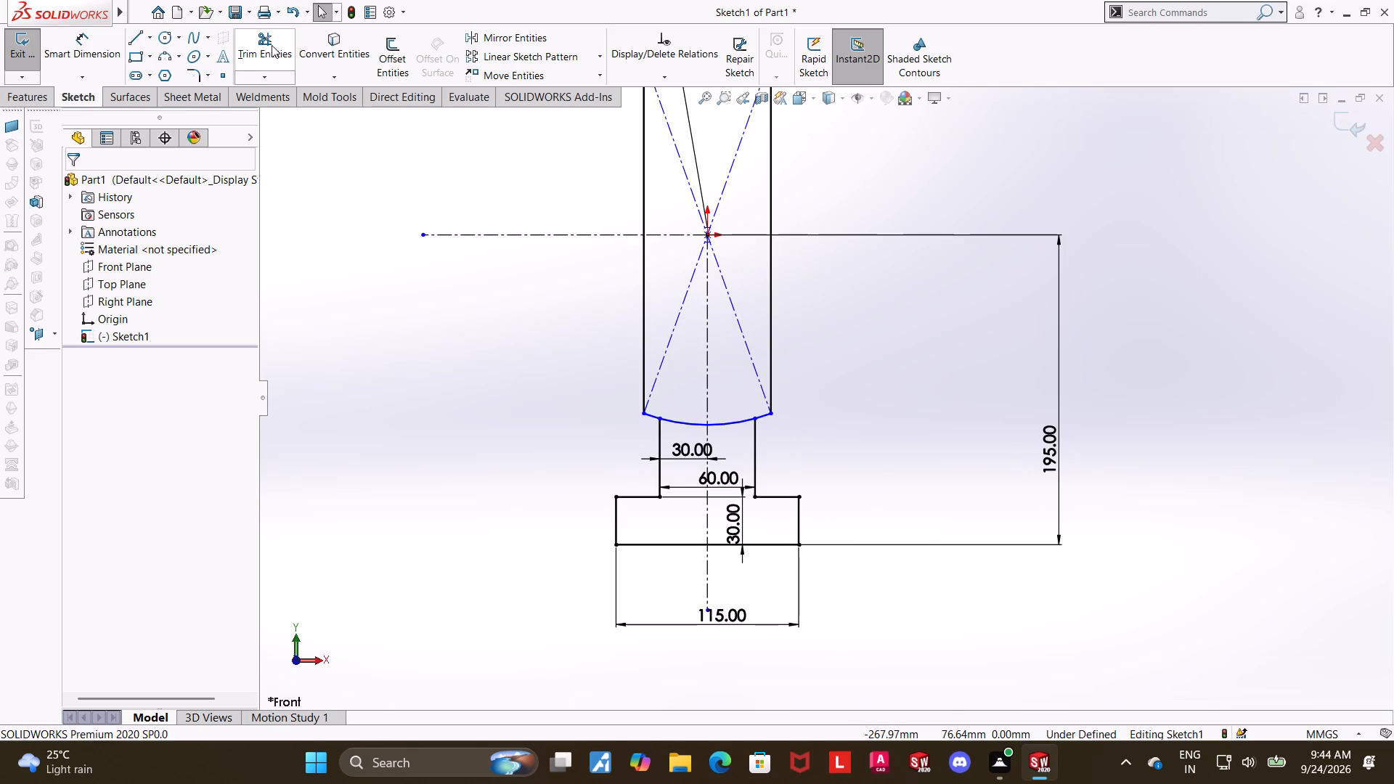
click(279, 43)
drag(826, 454, 603, 528)
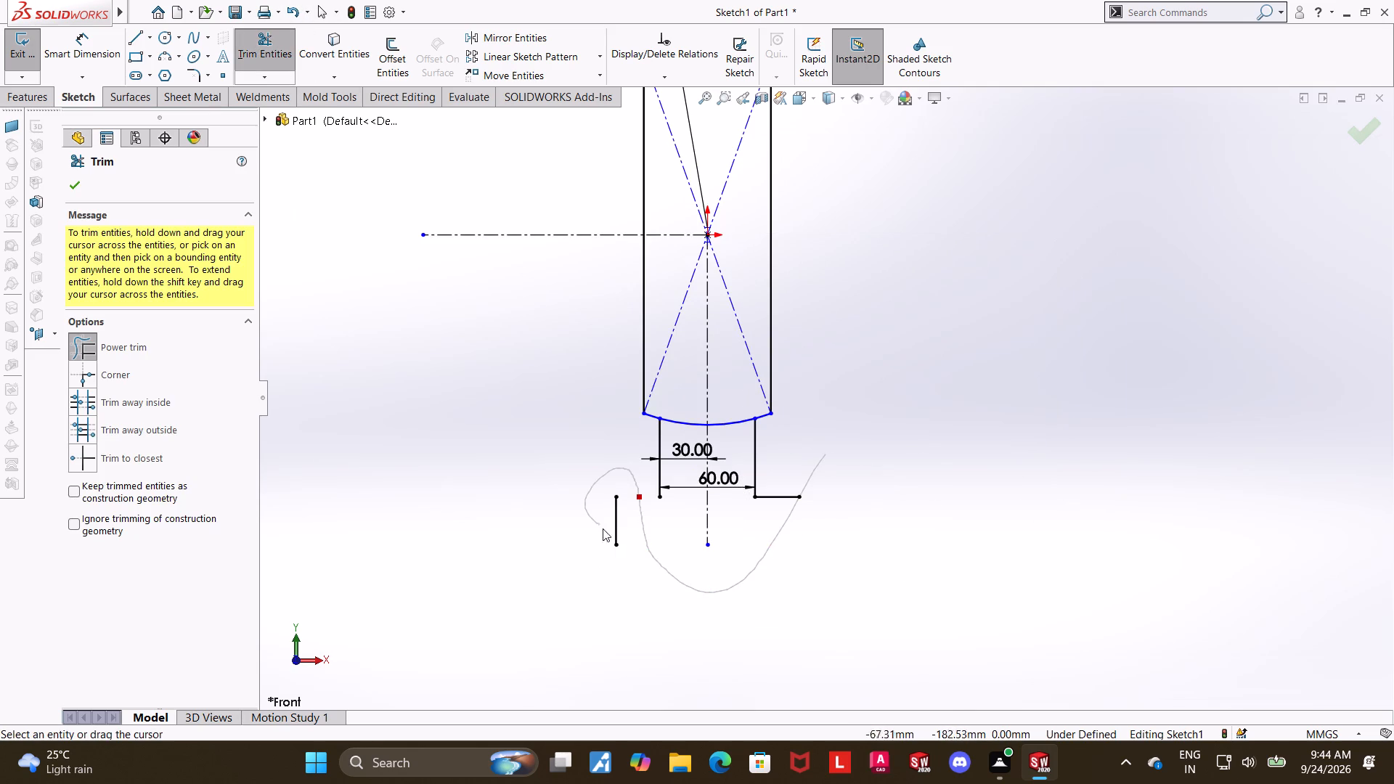
drag(603, 528, 787, 536)
key(Escape)
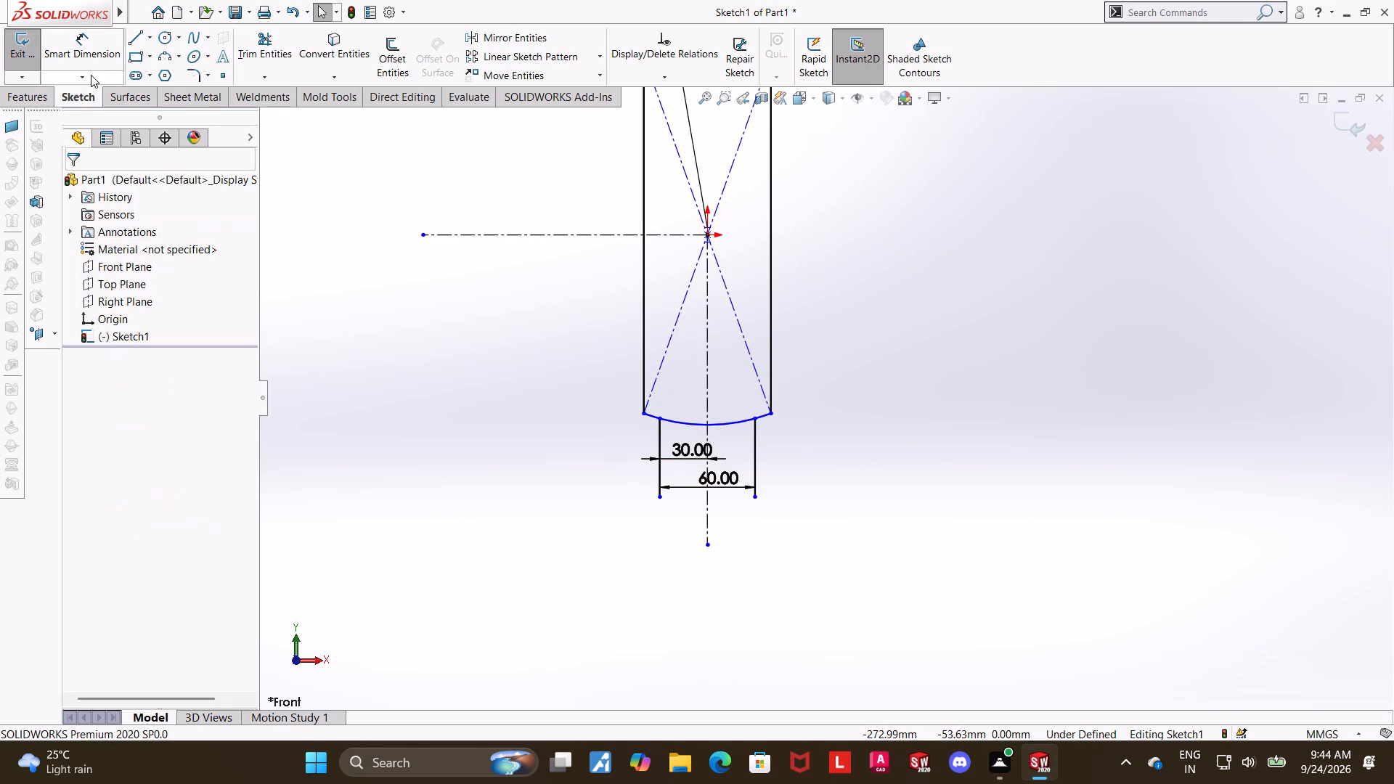
Draw a horizontal line joining the lower ends of the neck's two sides to close the neck.
click(131, 33)
click(659, 495)
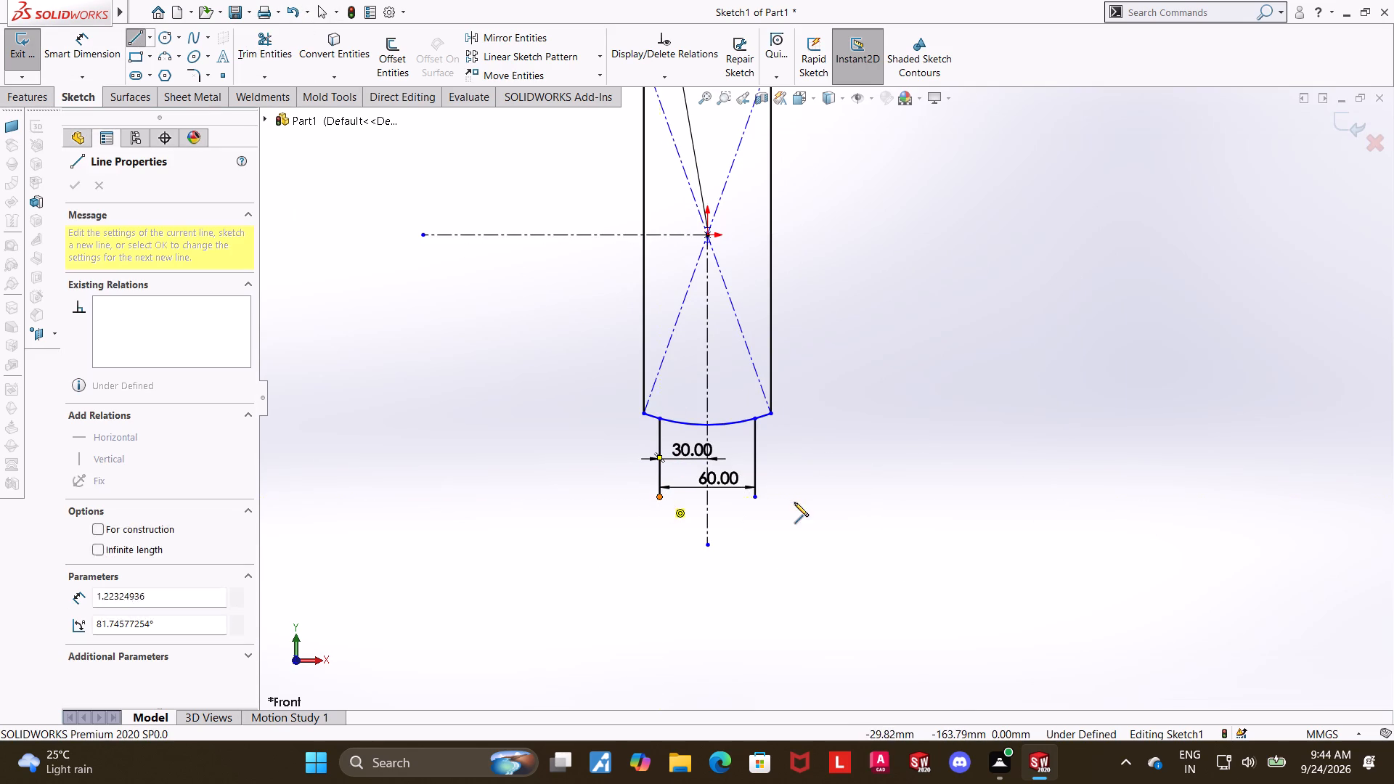
click(756, 500)
key(Escape)
key(Escape)
key(Escape)
key(Escape)
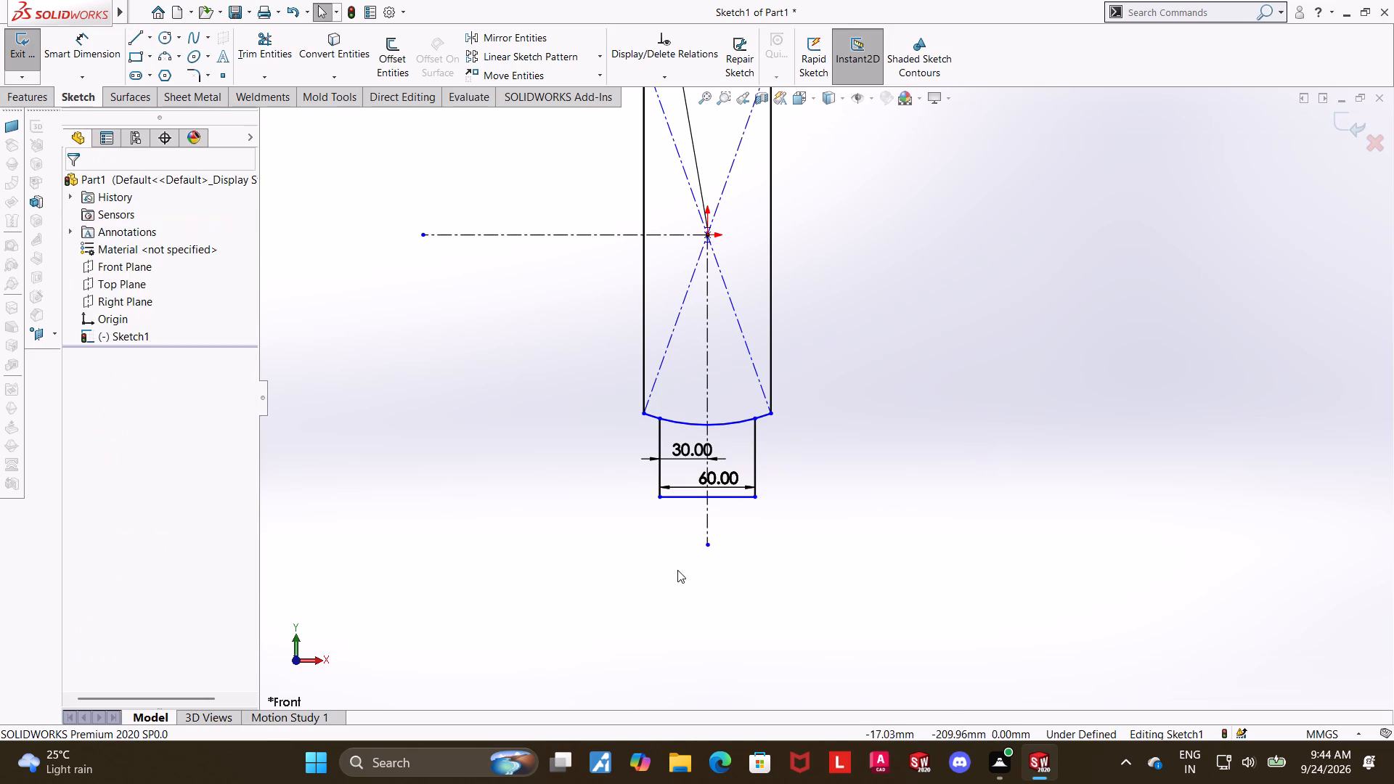
Stretch the vertical centerline's lower end down to about 236 mm below the origin.
drag(705, 547, 704, 611)
key(Escape)
Draw a horizontal centerline about 192 mm long below the neck, crossing the vertical centerline.
click(150, 35)
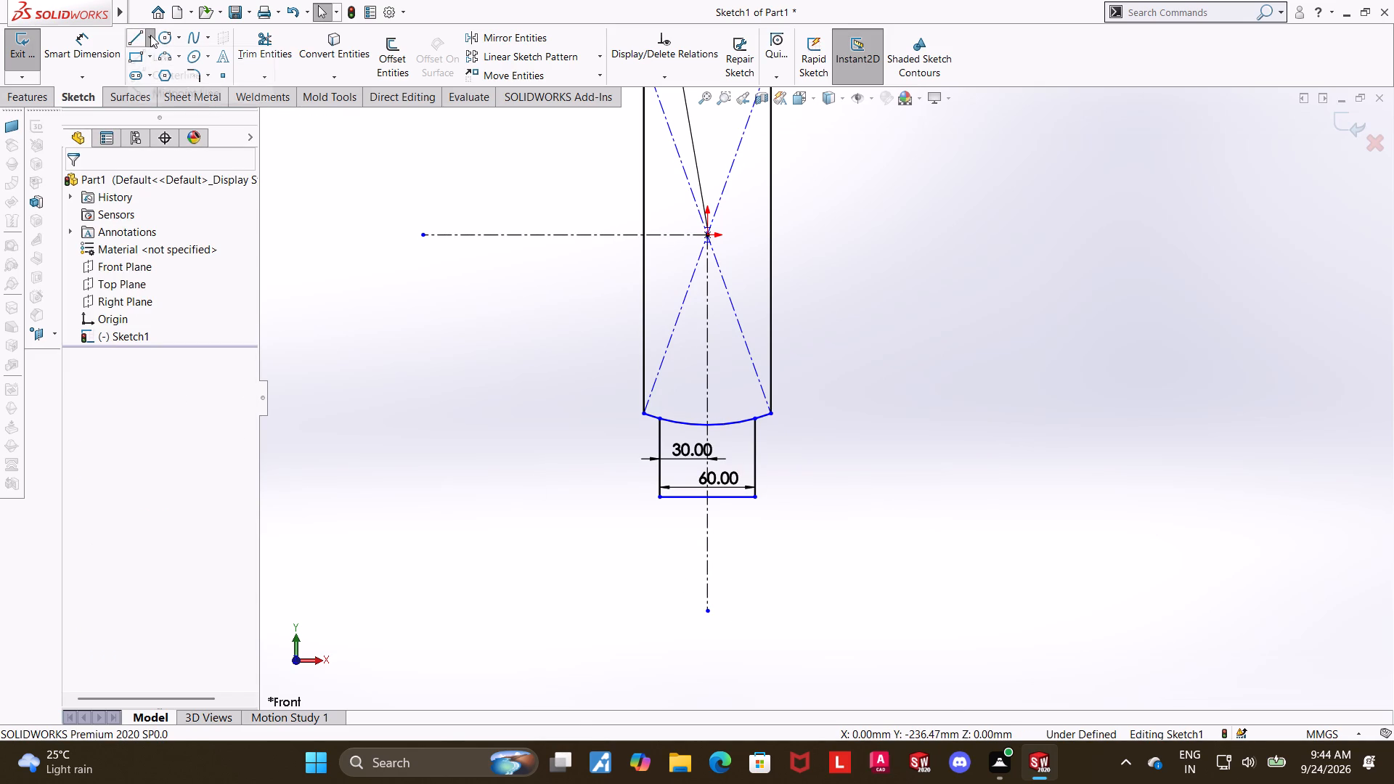
click(155, 77)
click(565, 577)
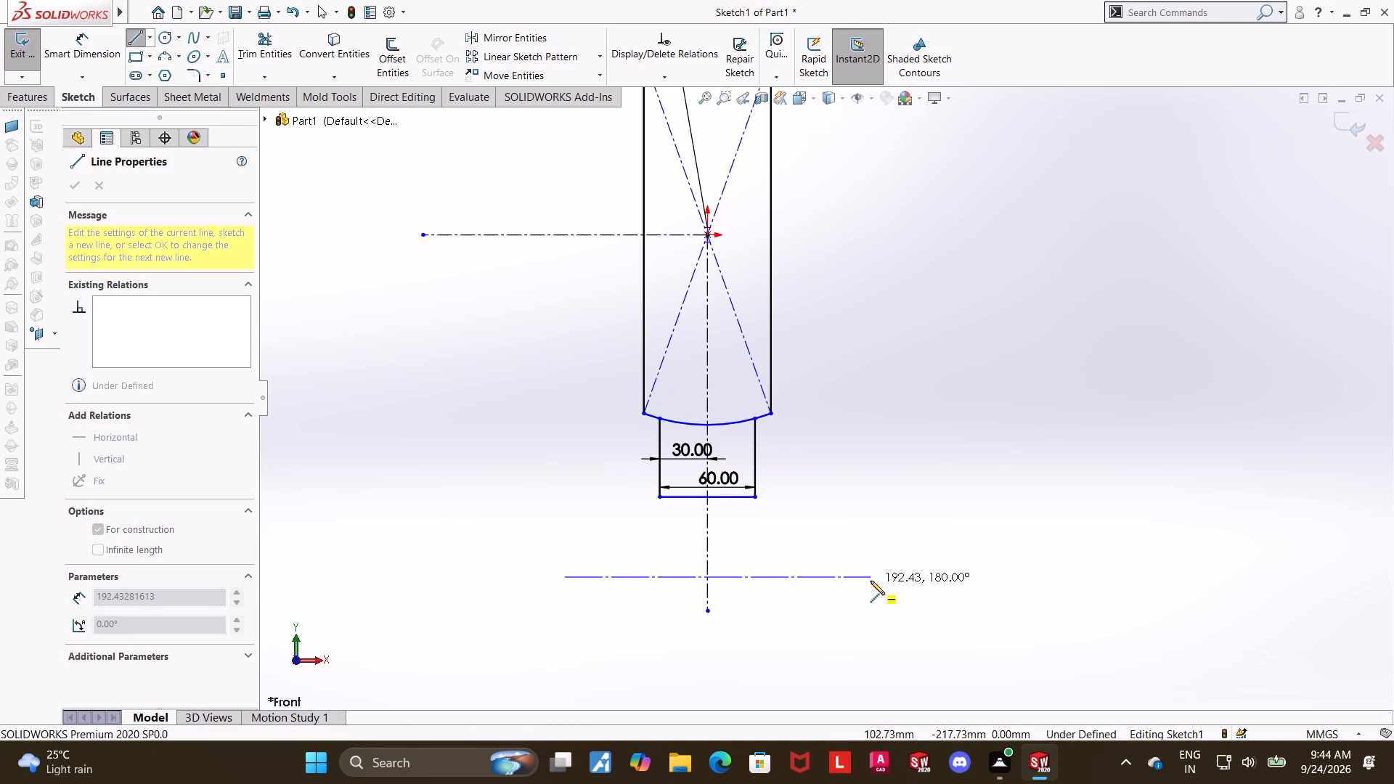
click(871, 581)
key(Escape)
key(Escape)
Dimension the distance from the neck's bottom edge to the lower horizontal centerline as 30 mm.
click(83, 52)
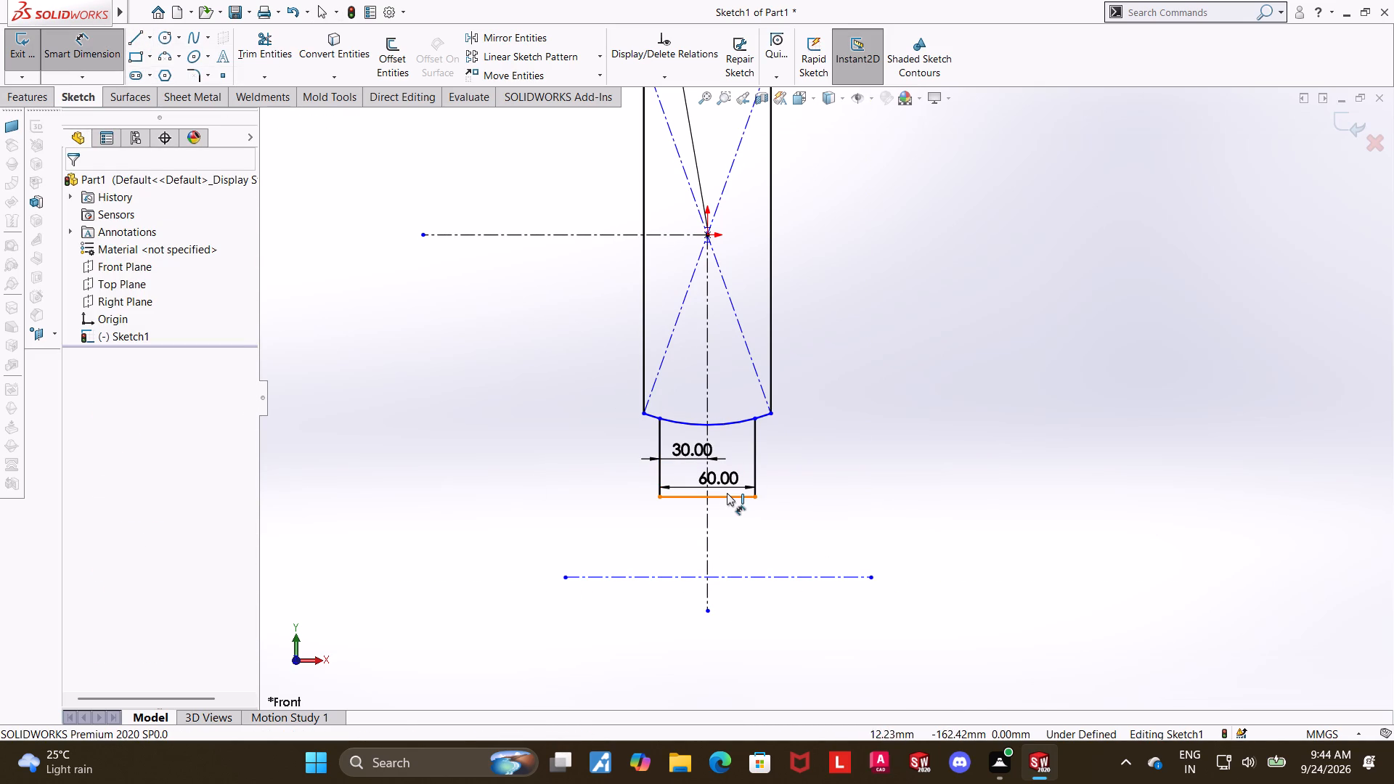
click(727, 493)
click(776, 579)
click(783, 555)
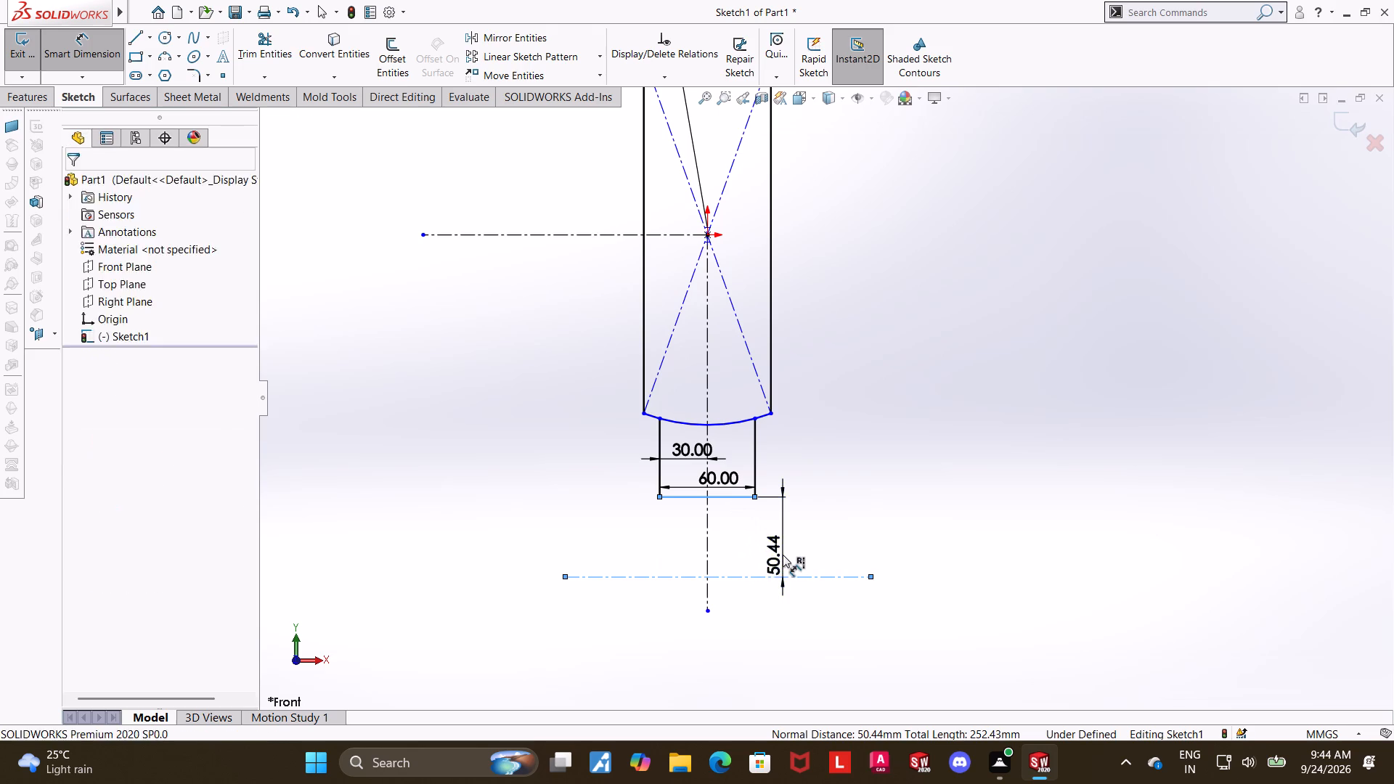
text(30)
key(Return)
key(Escape)
key(Escape)
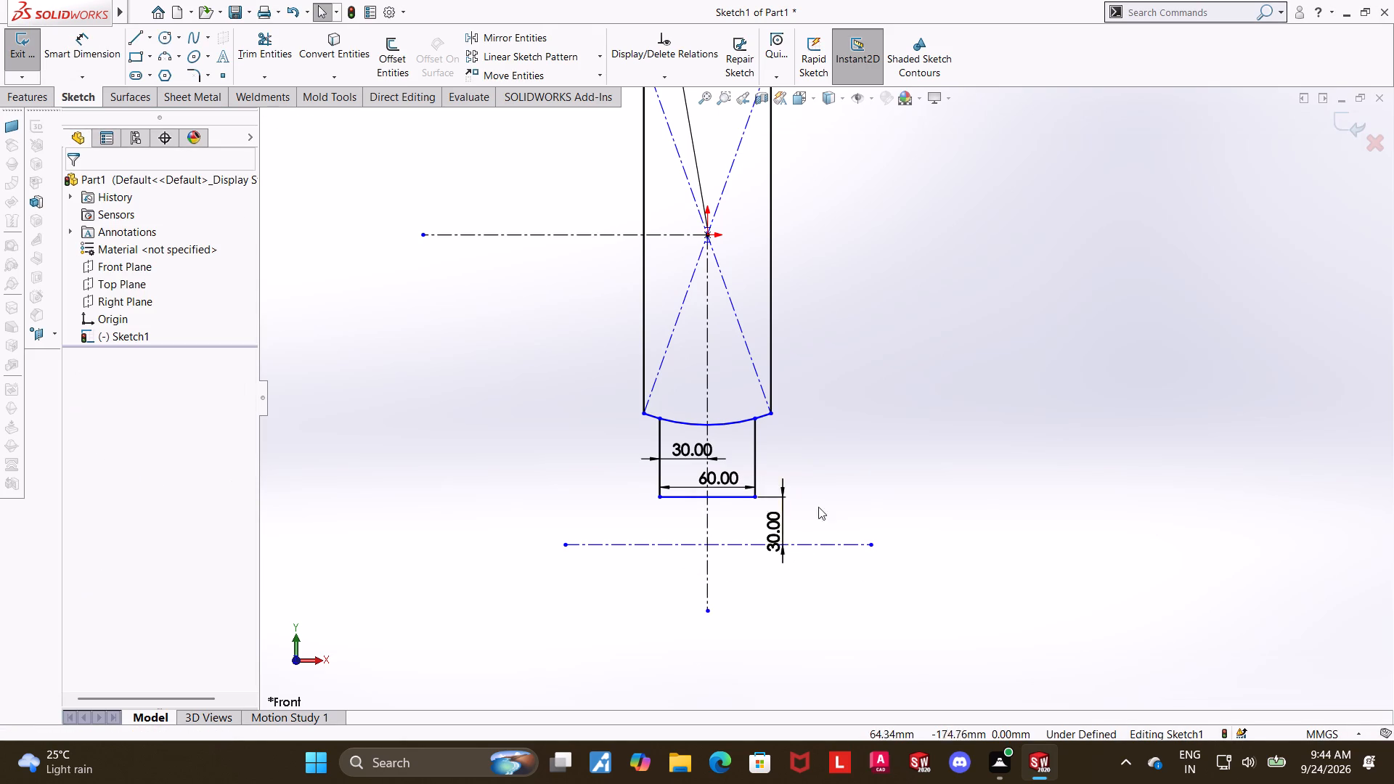
Dimension the distance between the horizontal centerline through the origin and the lower horizontal centerline as 195 mm.
scroll(843, 491, up, 3)
click(86, 25)
click(85, 32)
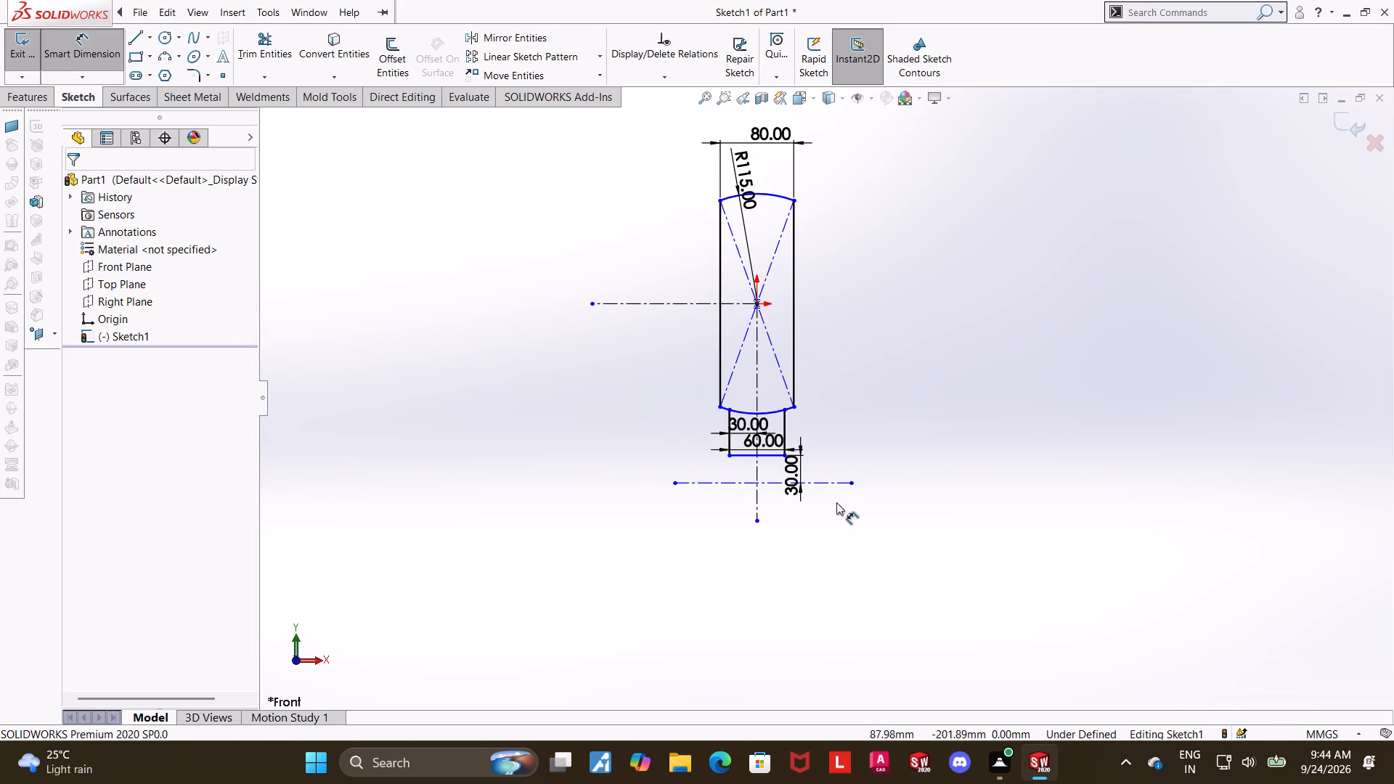
click(827, 482)
click(690, 303)
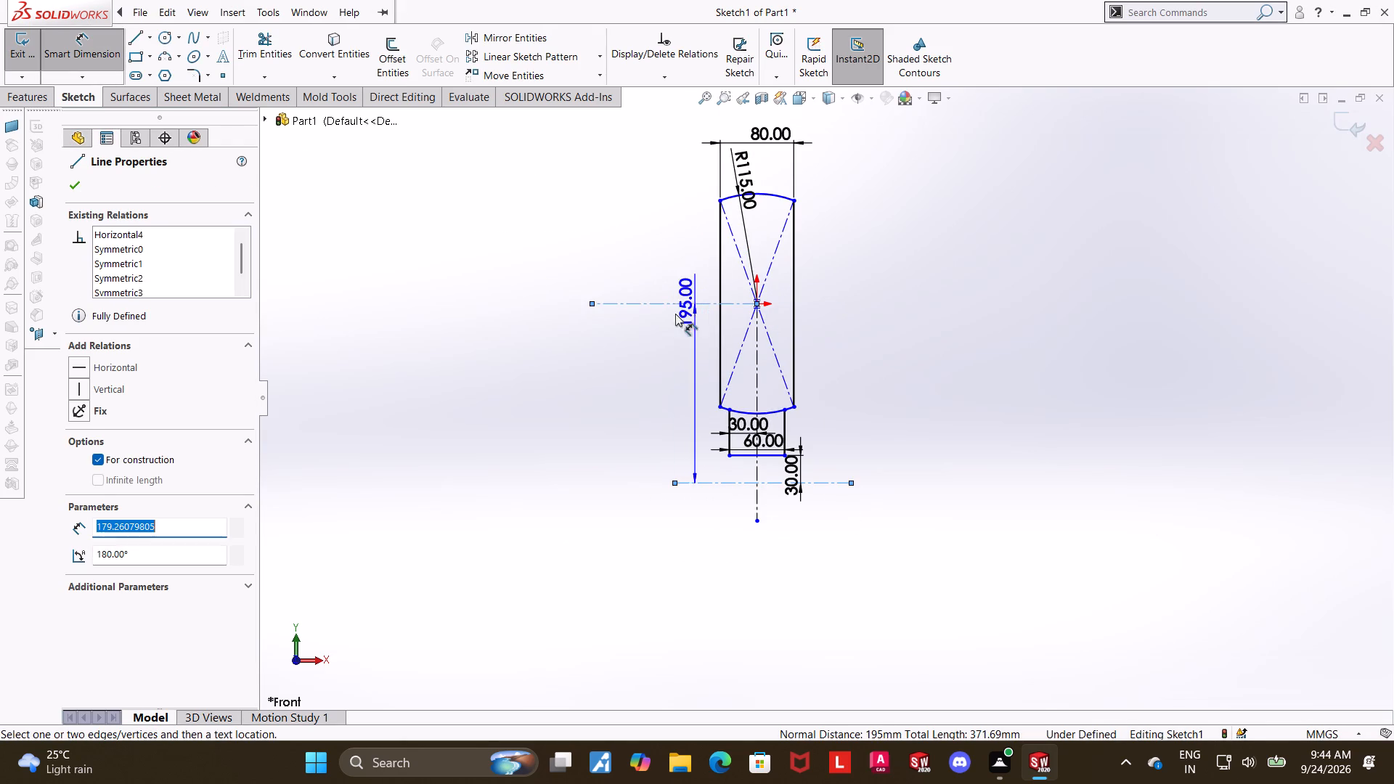
click(607, 362)
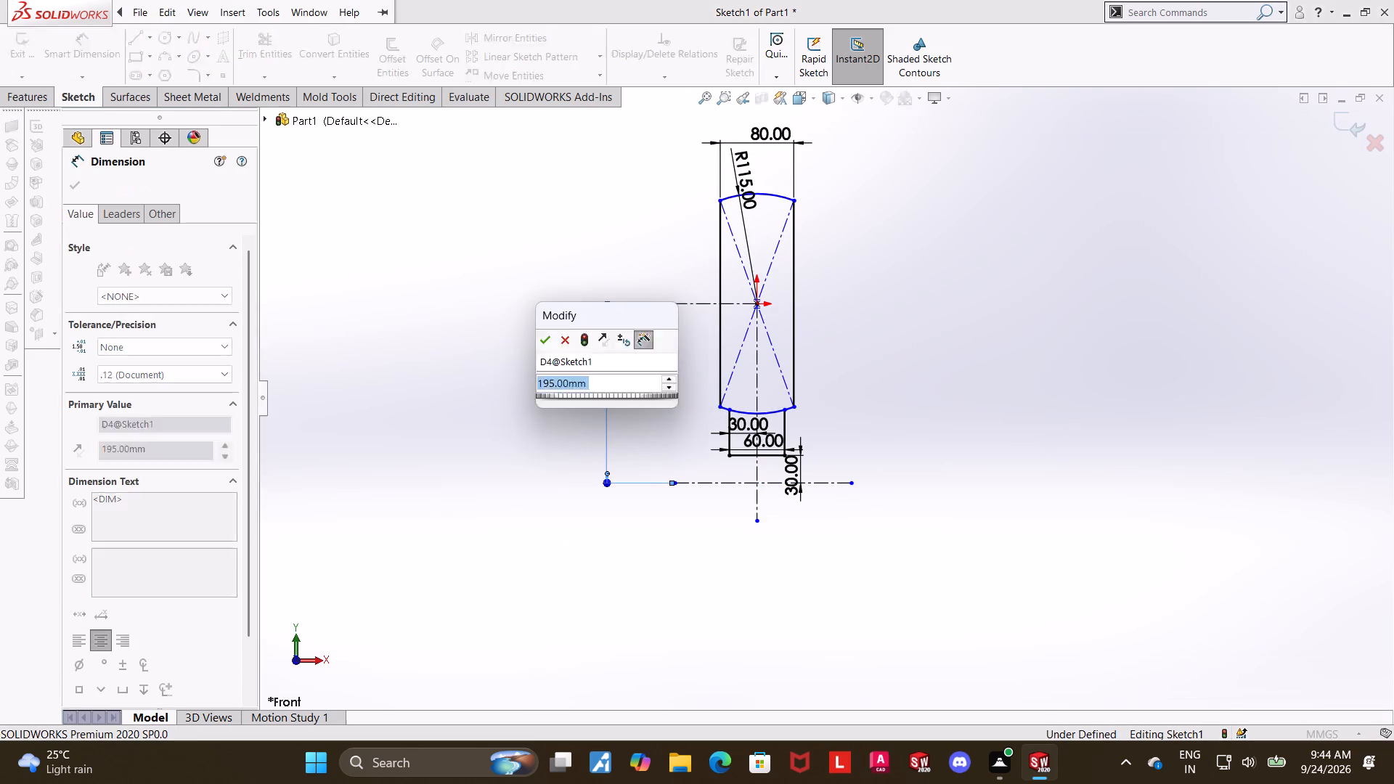
click(539, 346)
Add a vertical dimension from the origin to the top arc's midpoint, keeping its current value.
scroll(802, 344, down, 1)
click(885, 348)
scroll(745, 219, down, 1)
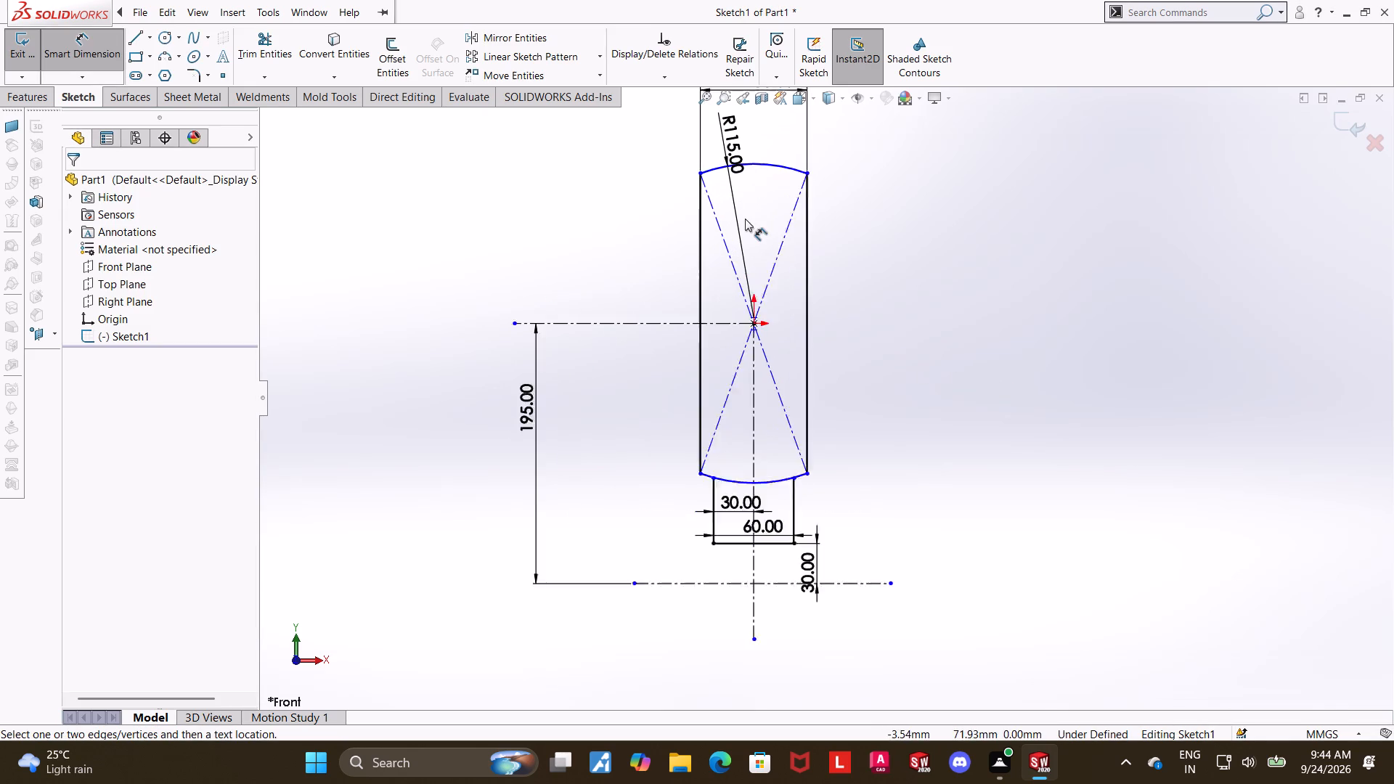
scroll(745, 219, down, 1)
scroll(820, 323, up, 2)
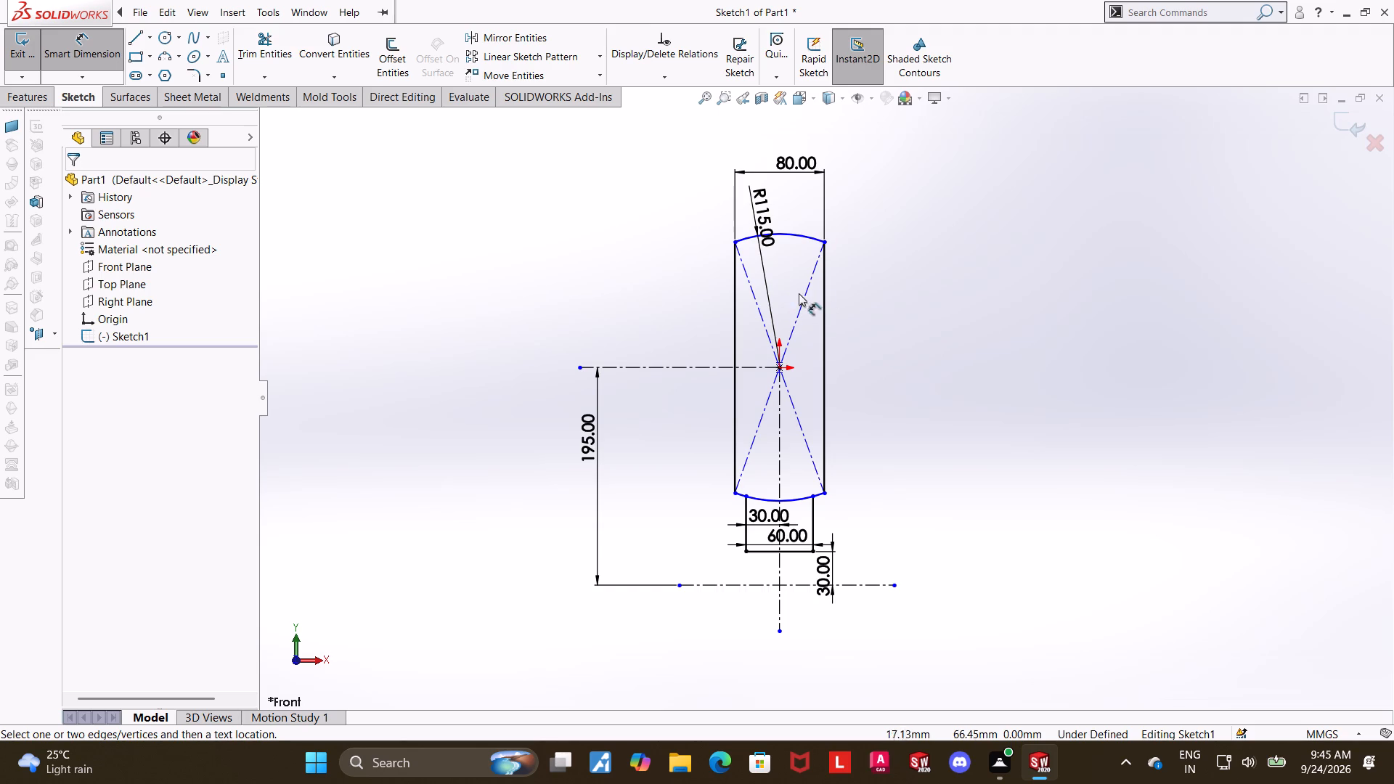
middle_drag(912, 330, 884, 336)
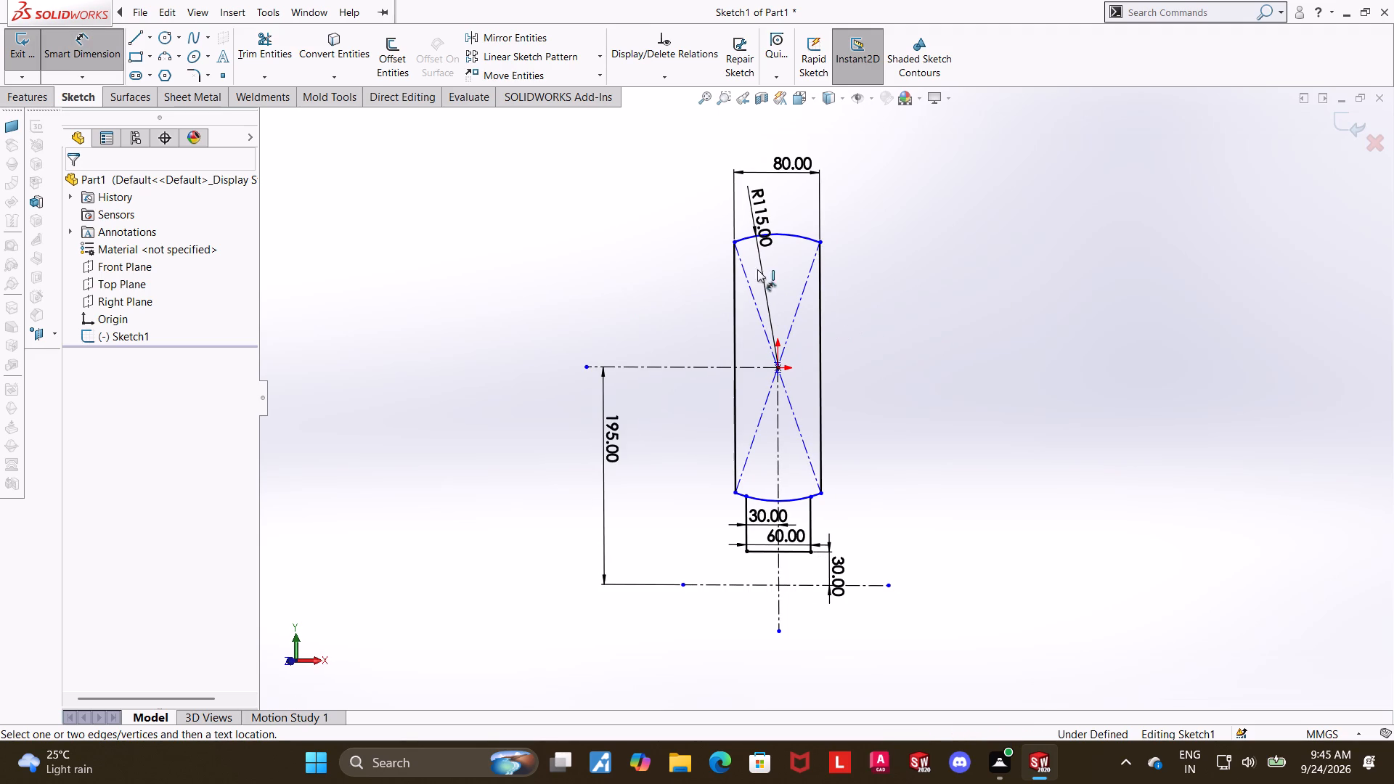
click(804, 94)
click(685, 428)
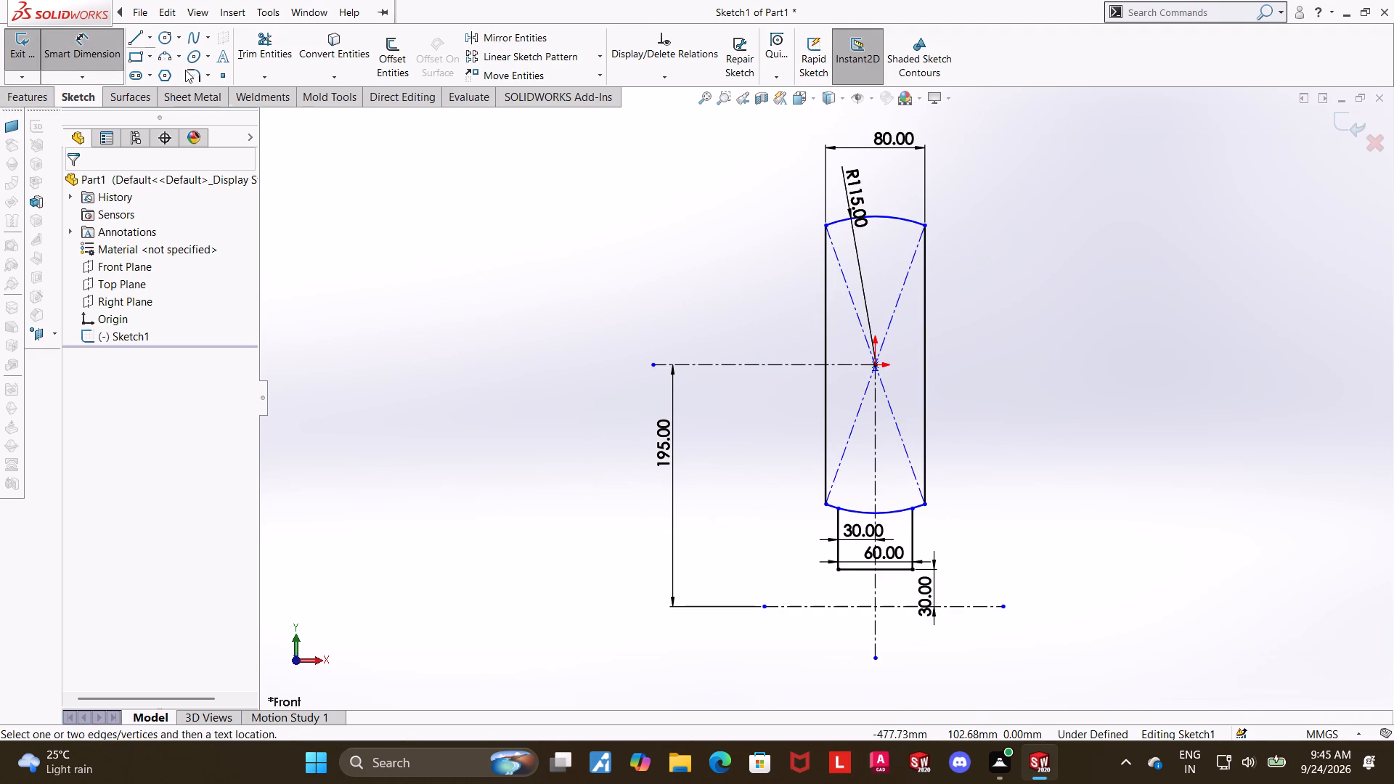
click(876, 367)
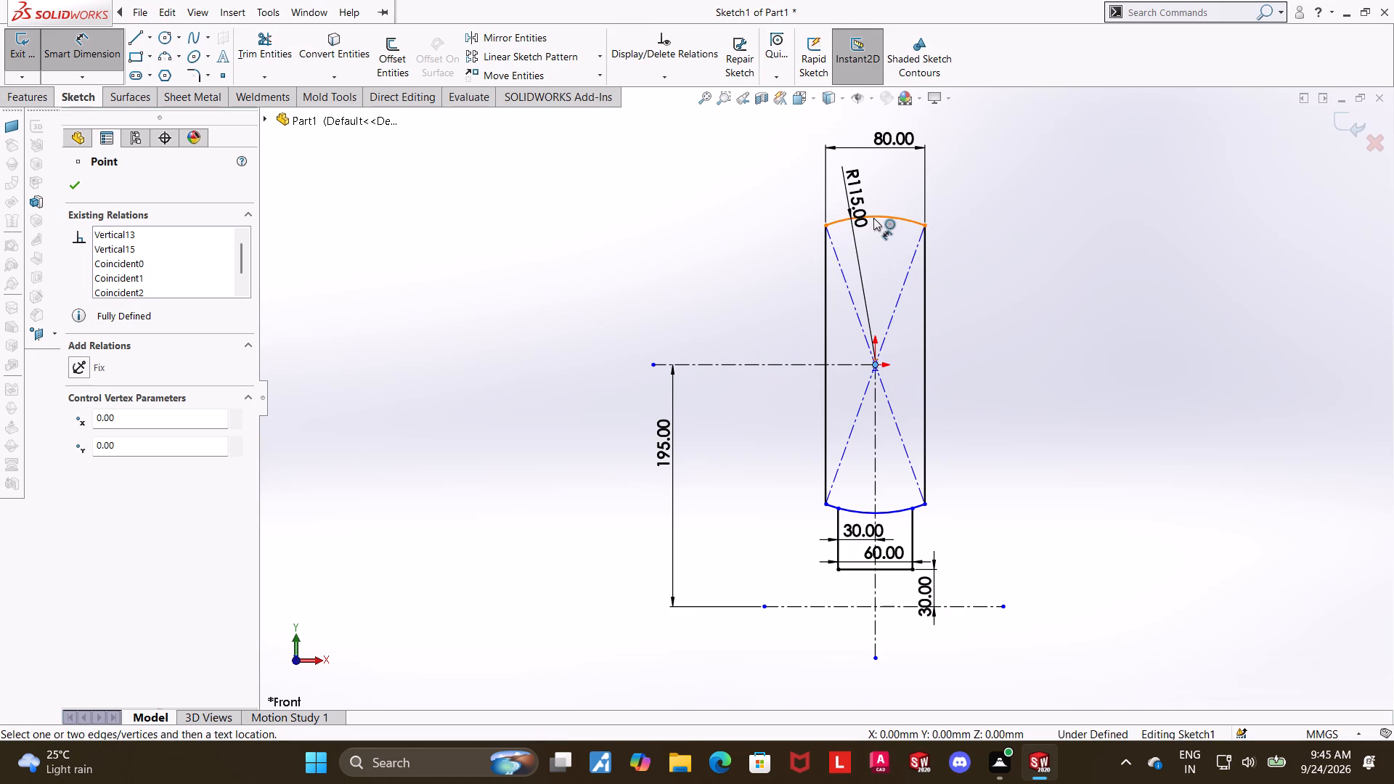
click(876, 216)
click(1032, 309)
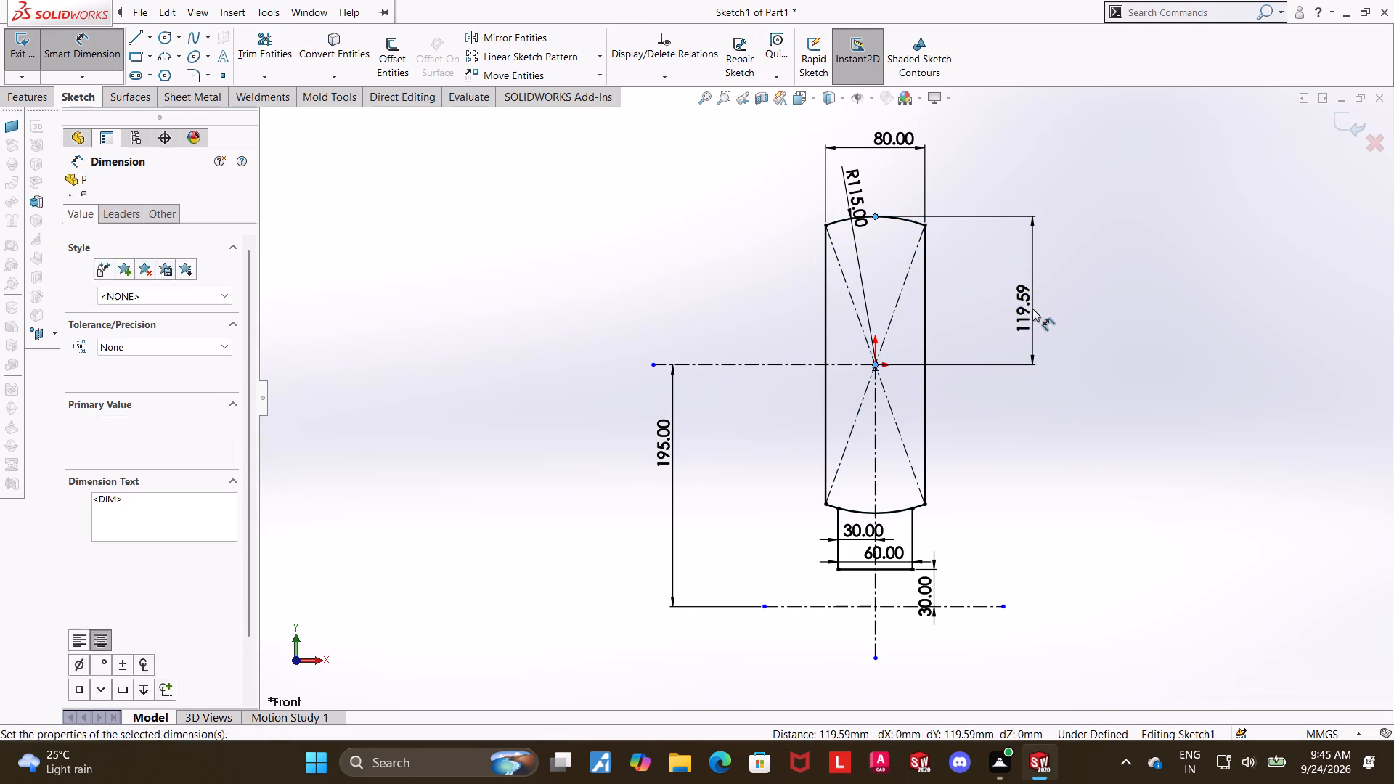
click(966, 289)
click(1194, 335)
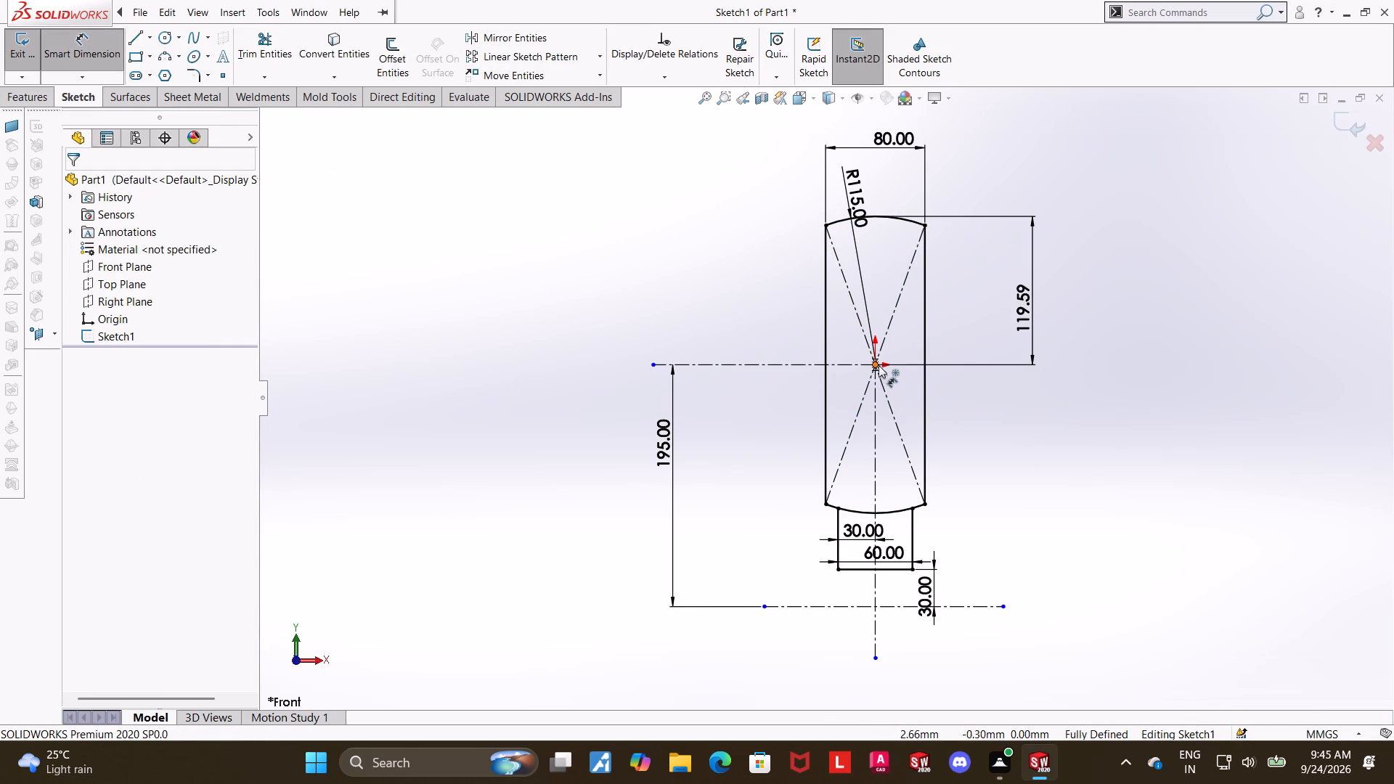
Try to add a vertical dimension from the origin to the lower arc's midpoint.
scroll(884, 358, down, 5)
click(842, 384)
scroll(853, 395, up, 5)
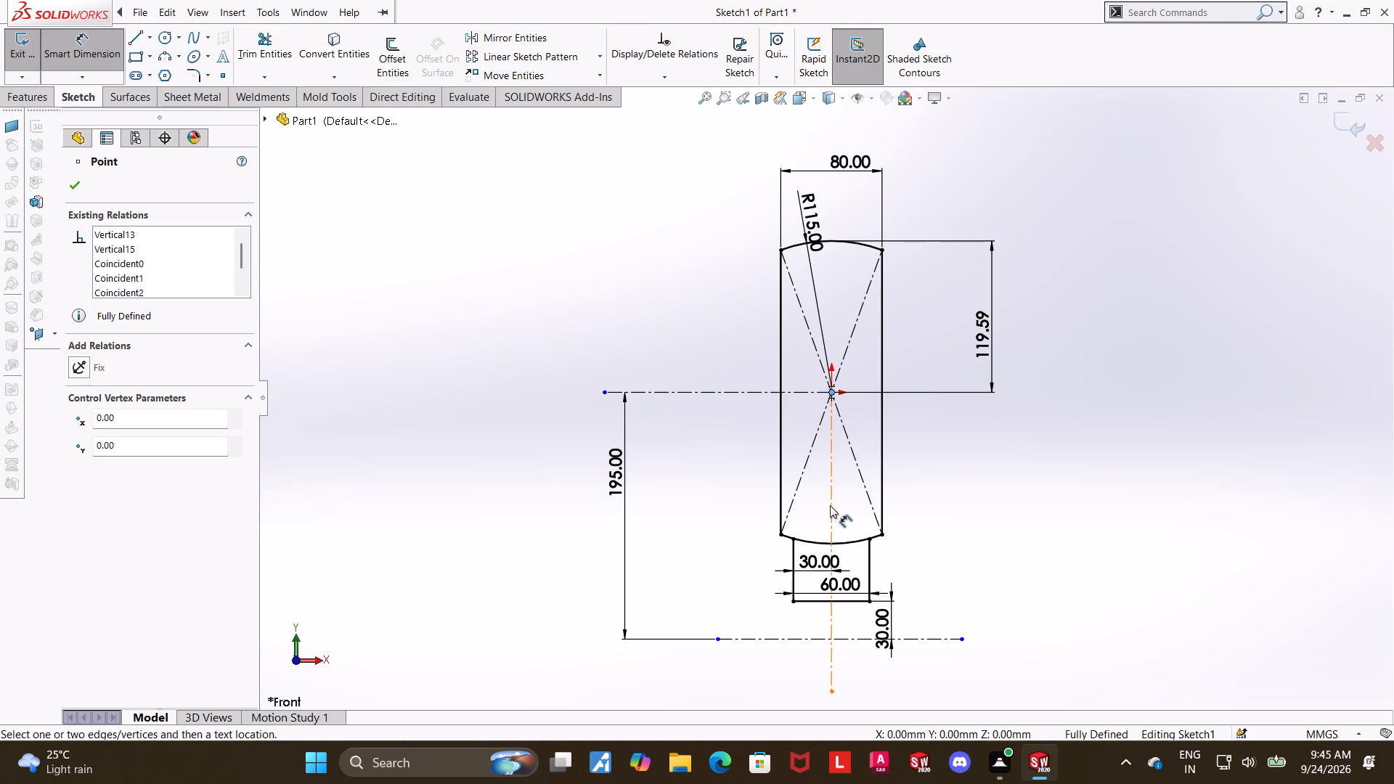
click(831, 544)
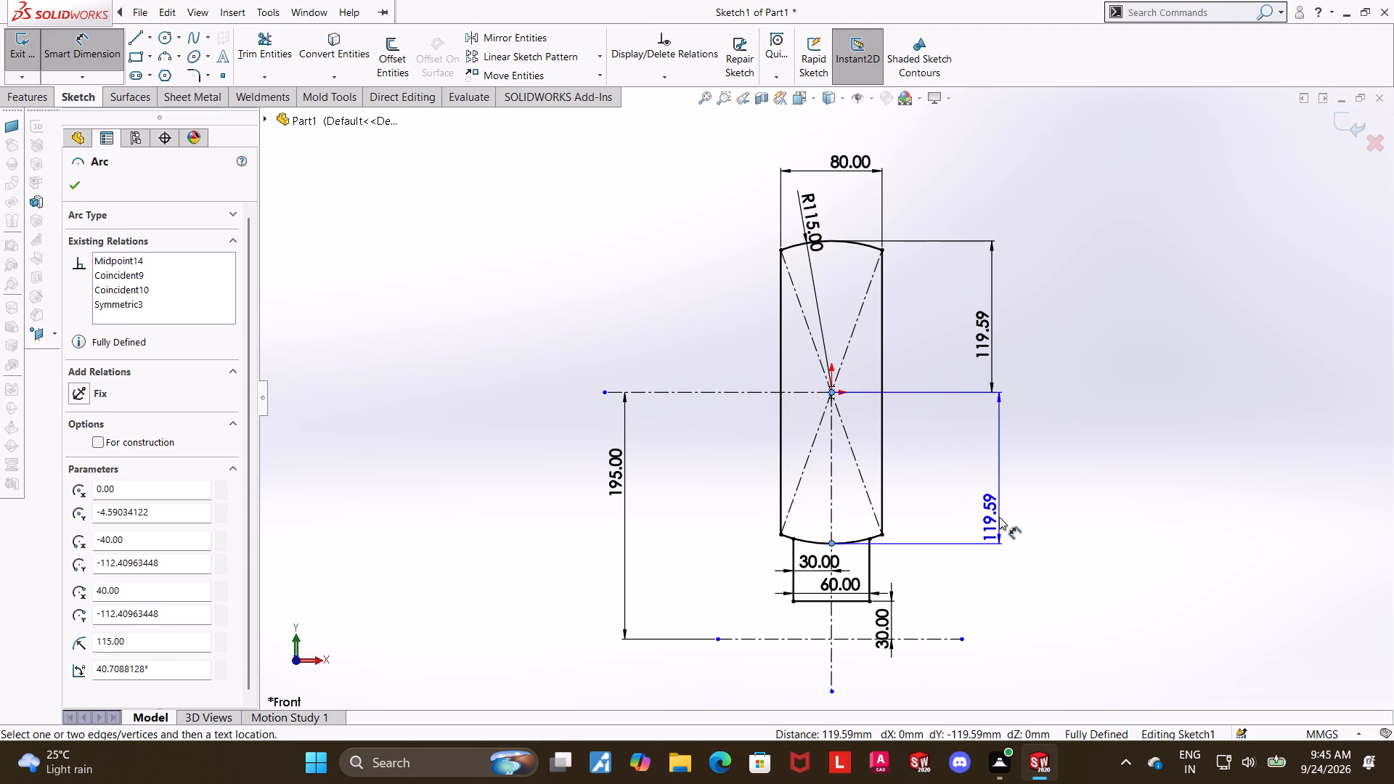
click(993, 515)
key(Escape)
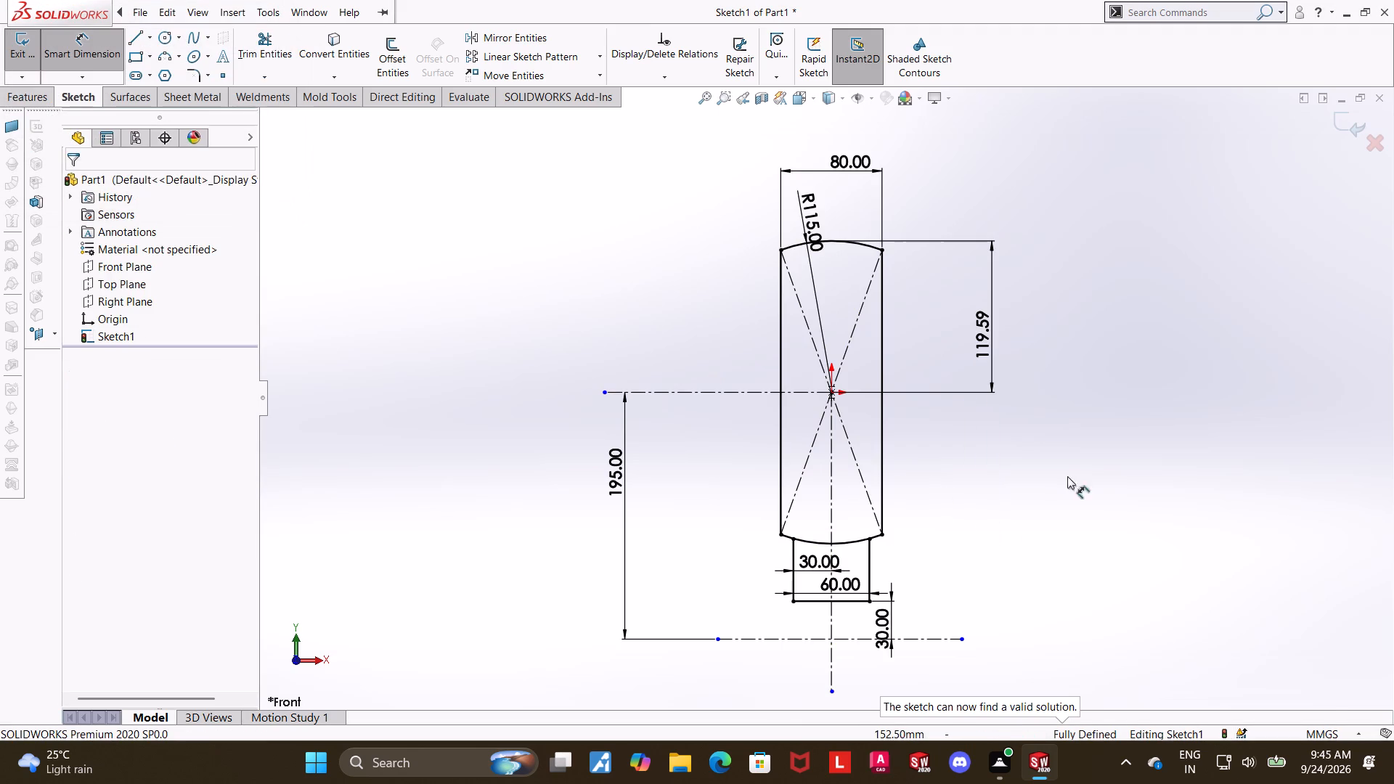
Sketch a circle about 33 mm in diameter directly above the origin, inside the upper part of the body.
scroll(1099, 467, up, 1)
key(Escape)
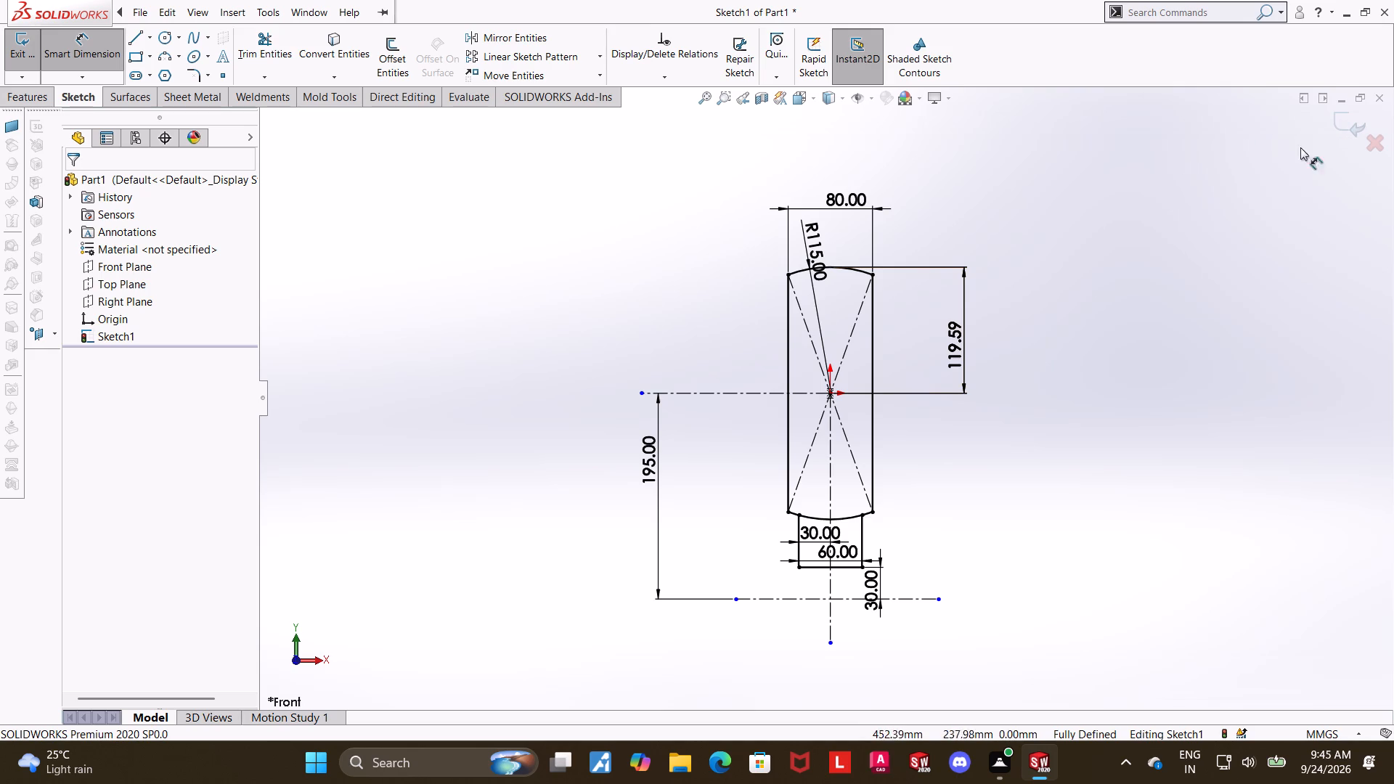
scroll(1053, 265, down, 3)
scroll(724, 438, up, 5)
scroll(717, 489, down, 4)
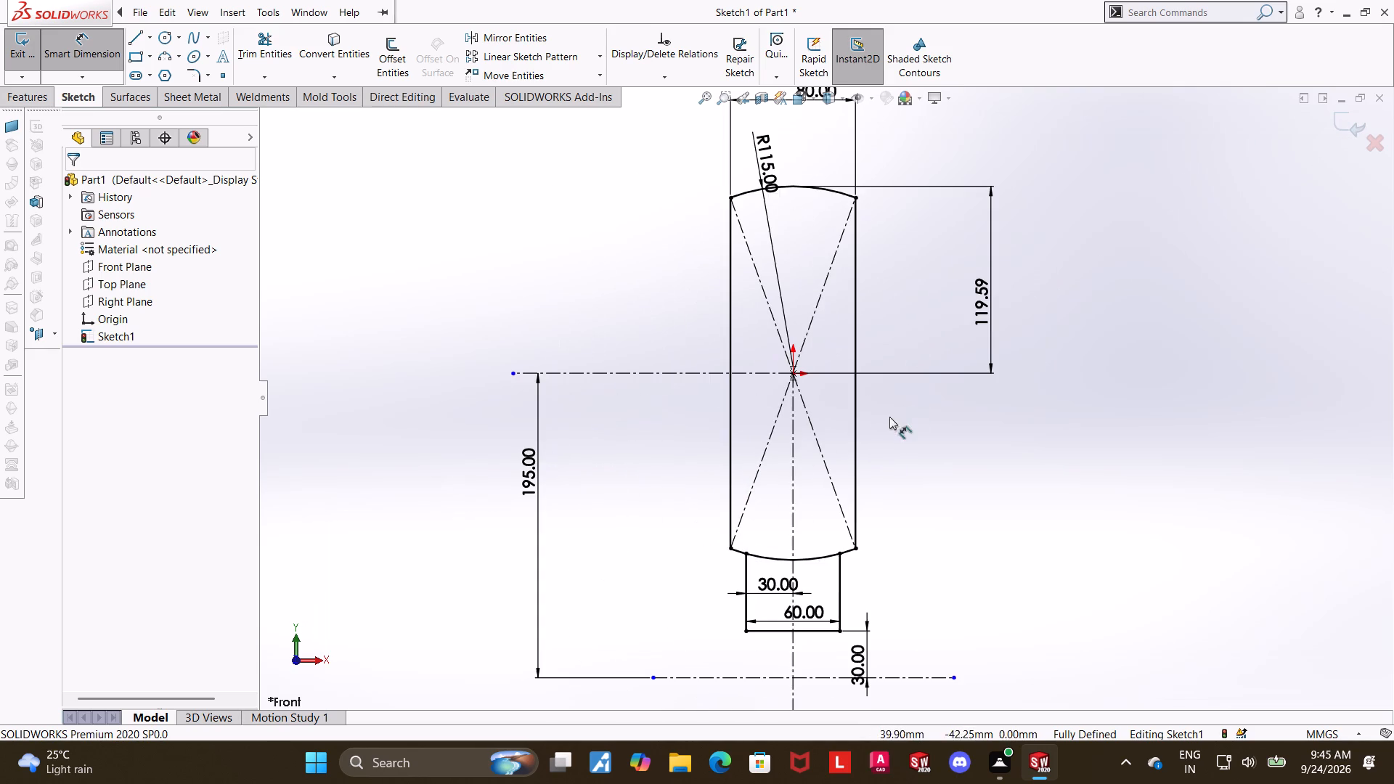
click(160, 38)
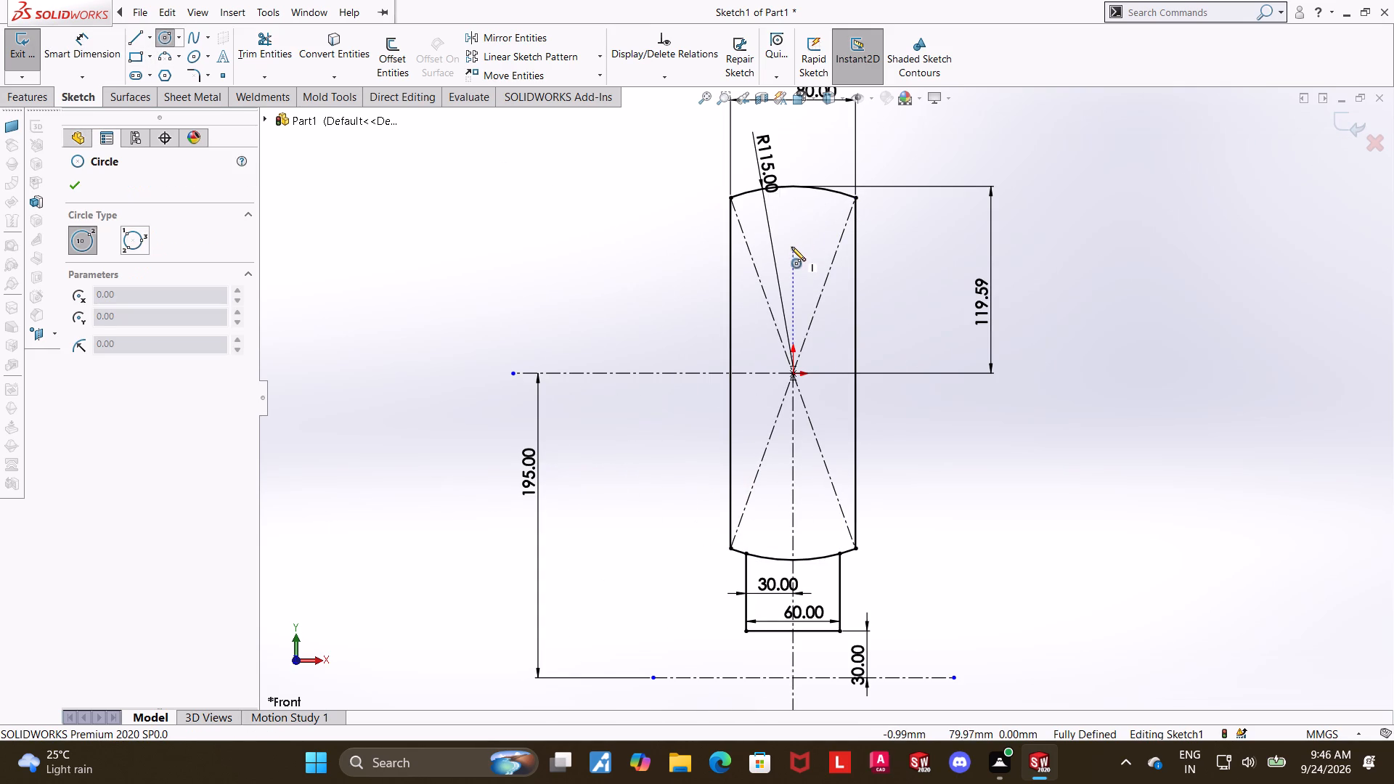
click(791, 247)
click(816, 236)
key(Escape)
key(Escape)
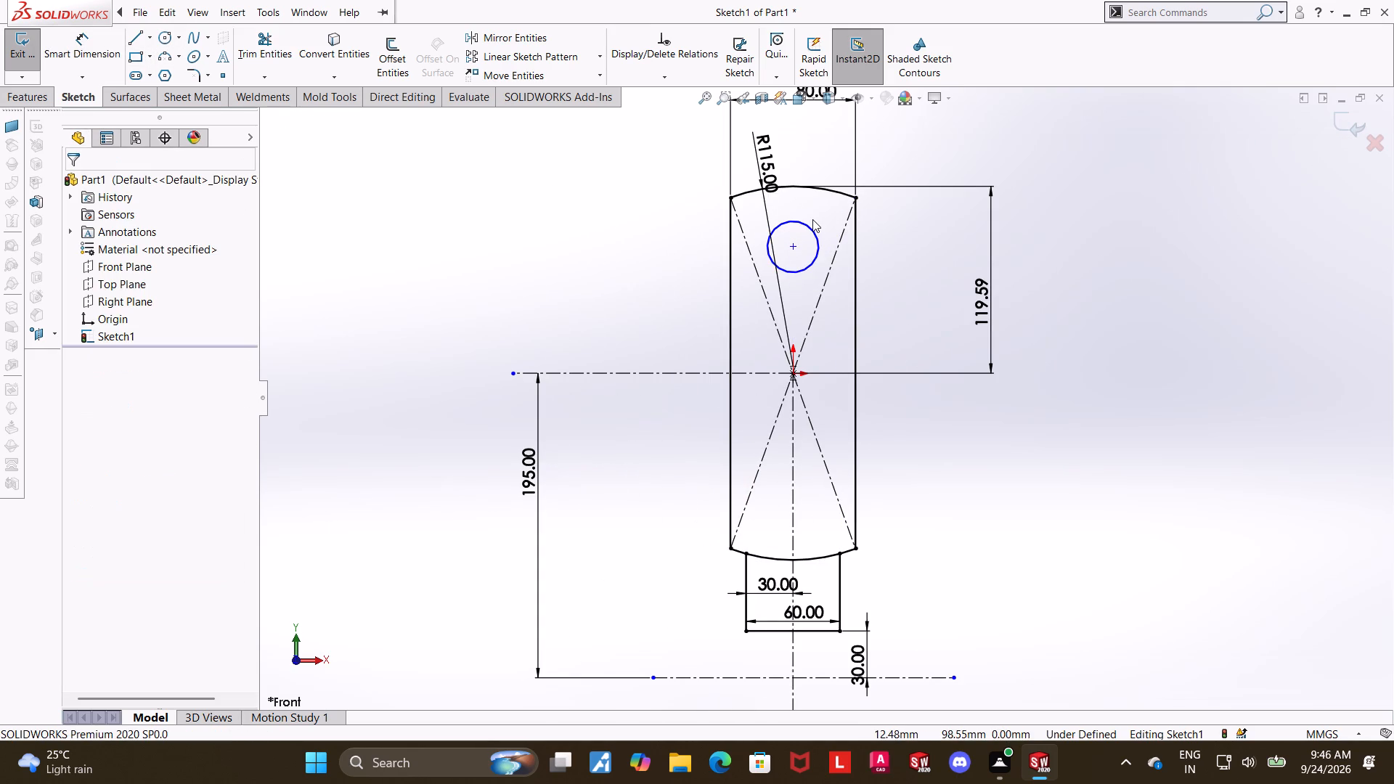
Dimension the circle's diameter as 30 mm.
click(105, 44)
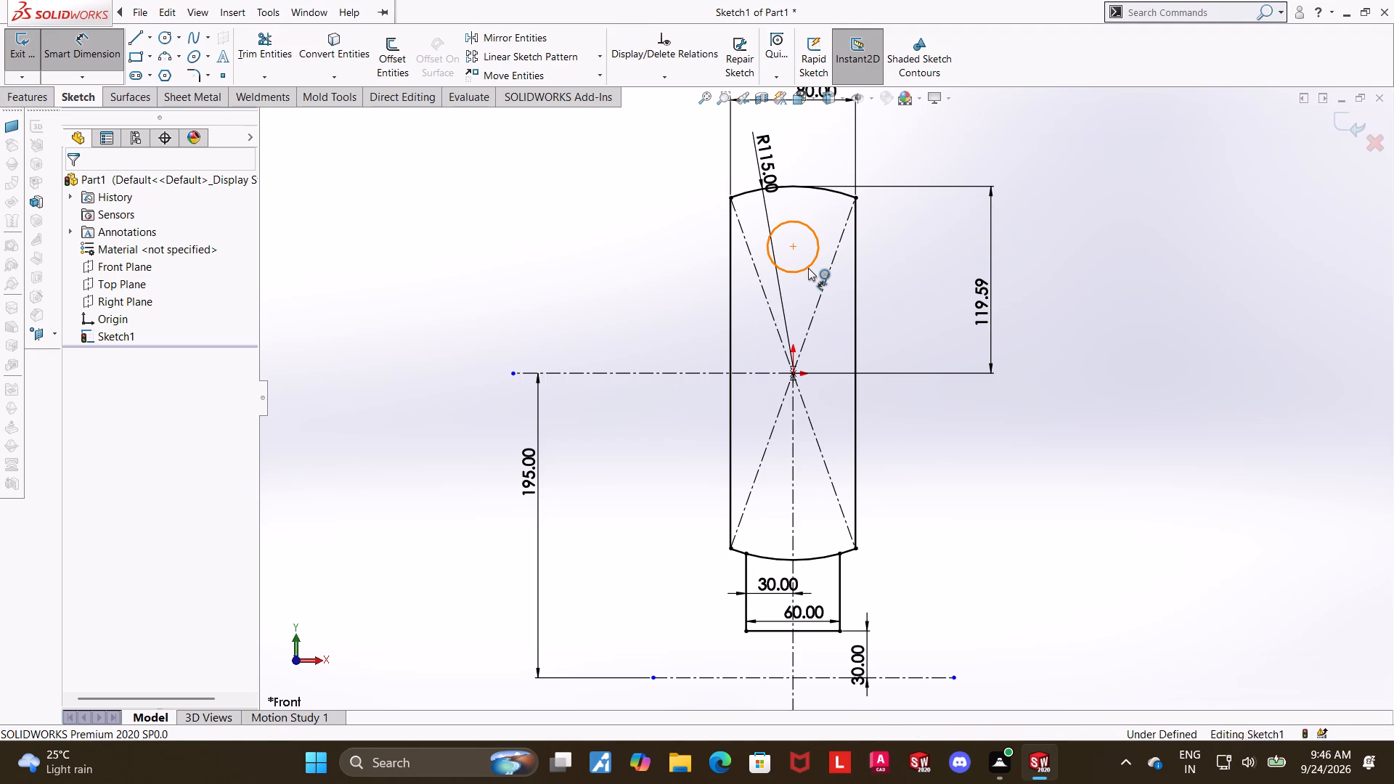
click(808, 268)
double_click(812, 281)
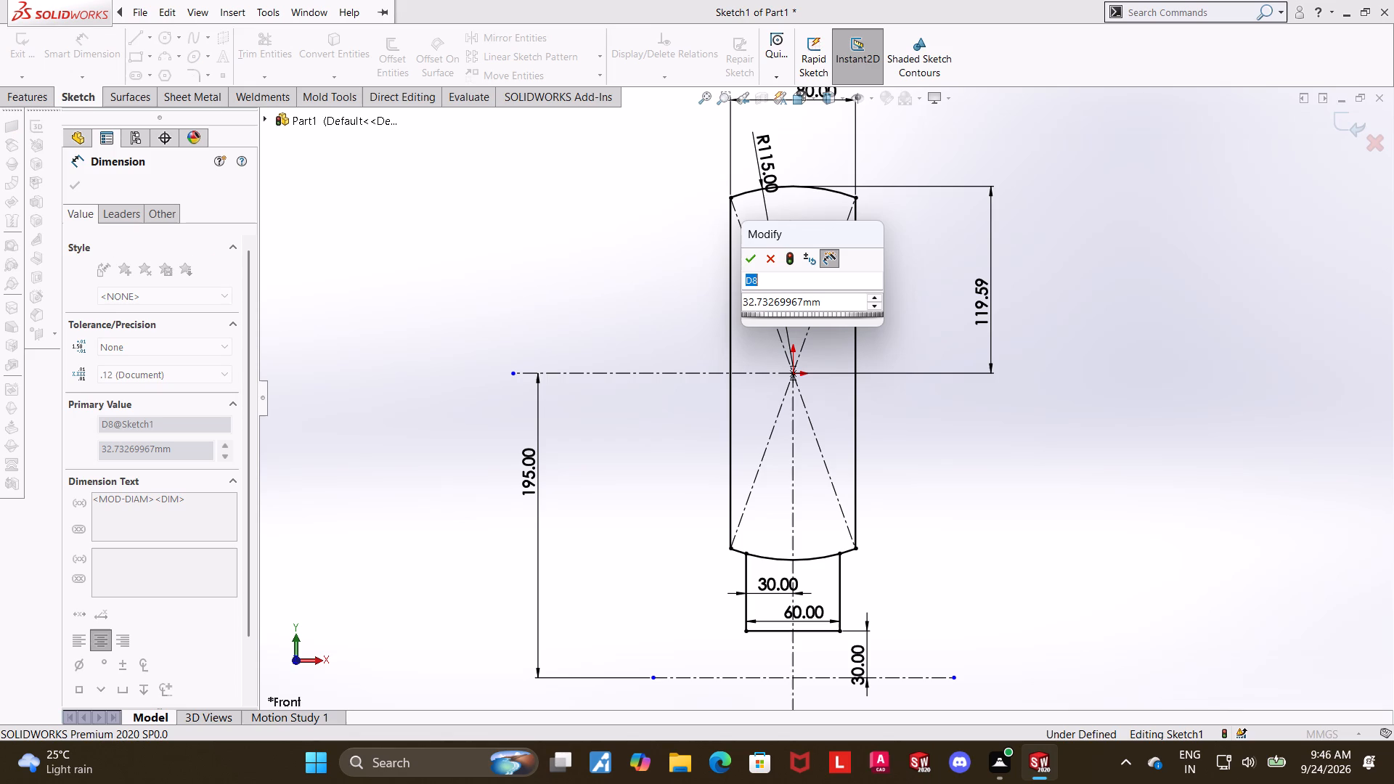
key(3)
key(0)
key(Return)
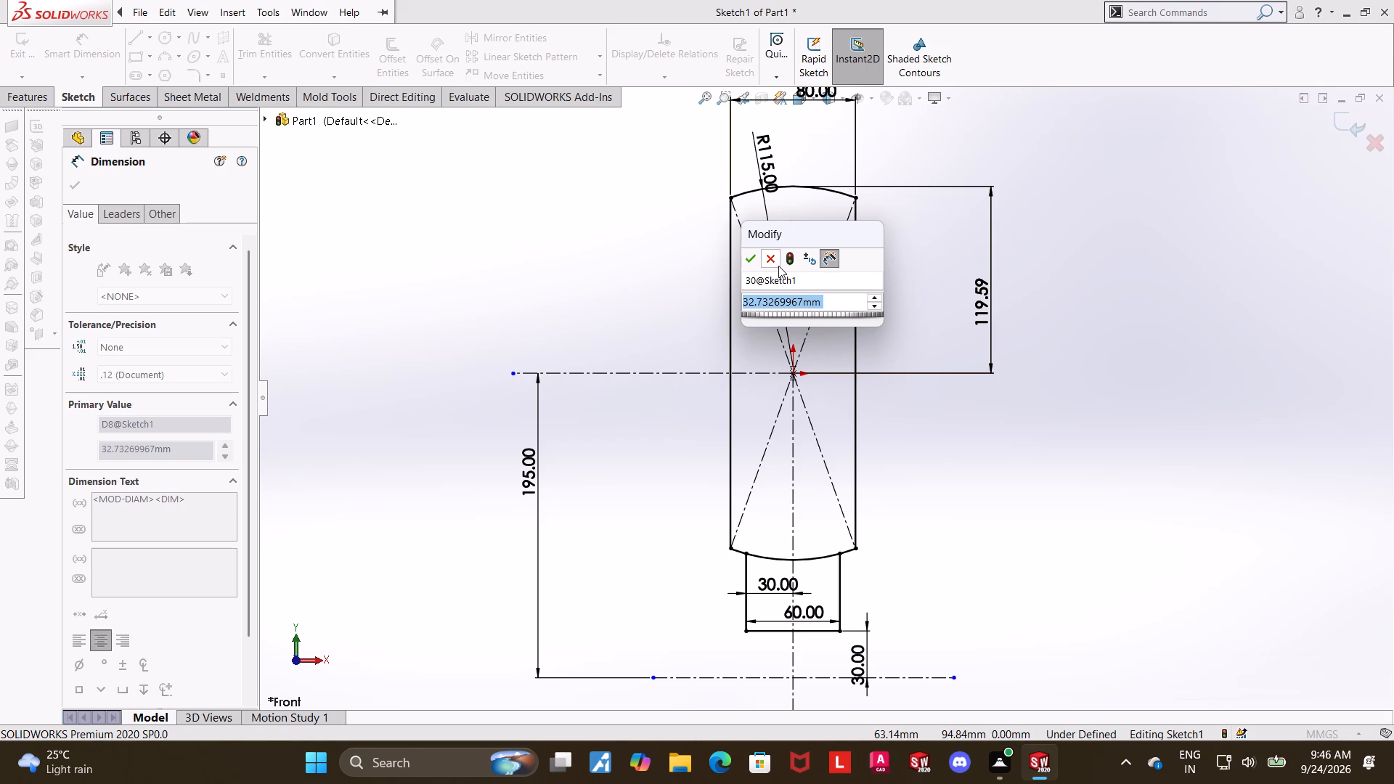
text(30)
key(Return)
key(Escape)
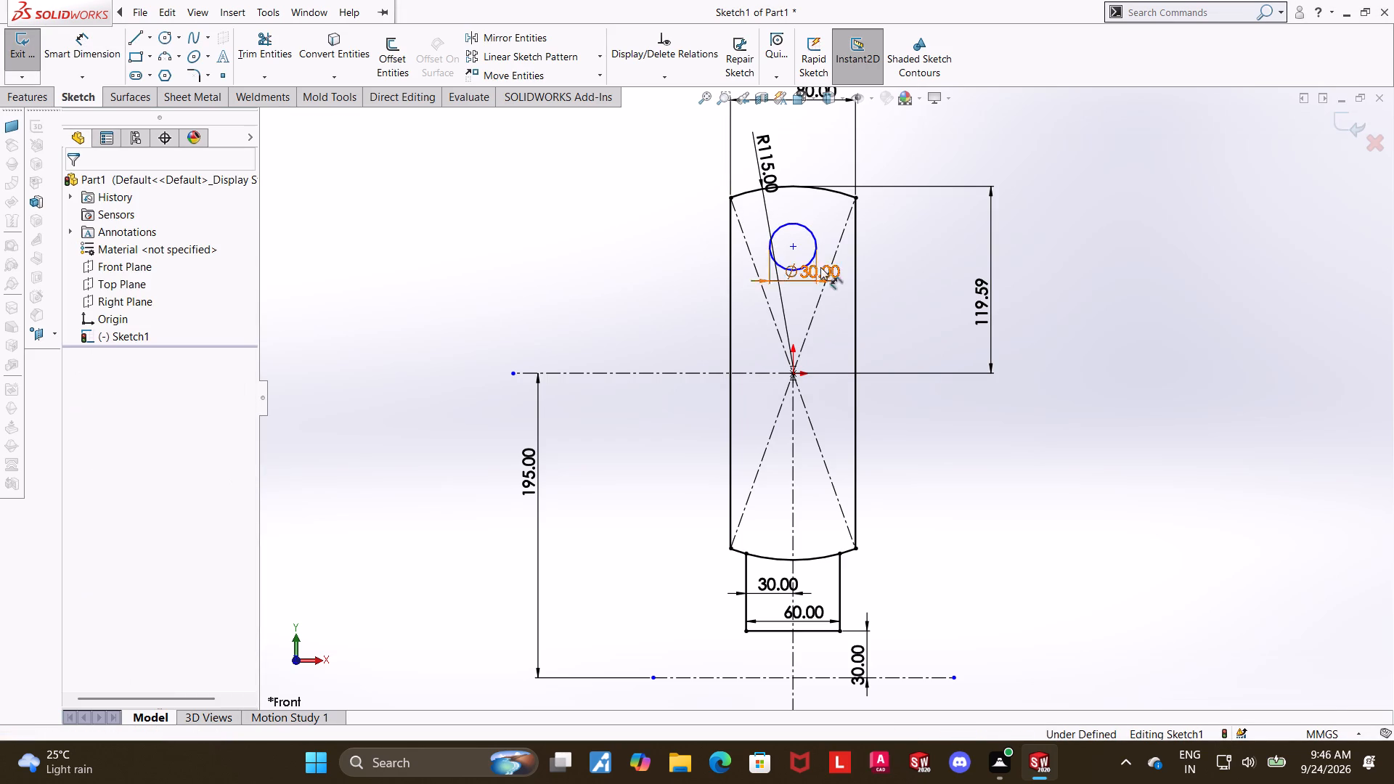
Dimension the distance from the circle's centre to the horizontal centerline through the origin as 150/2 mm.
click(62, 50)
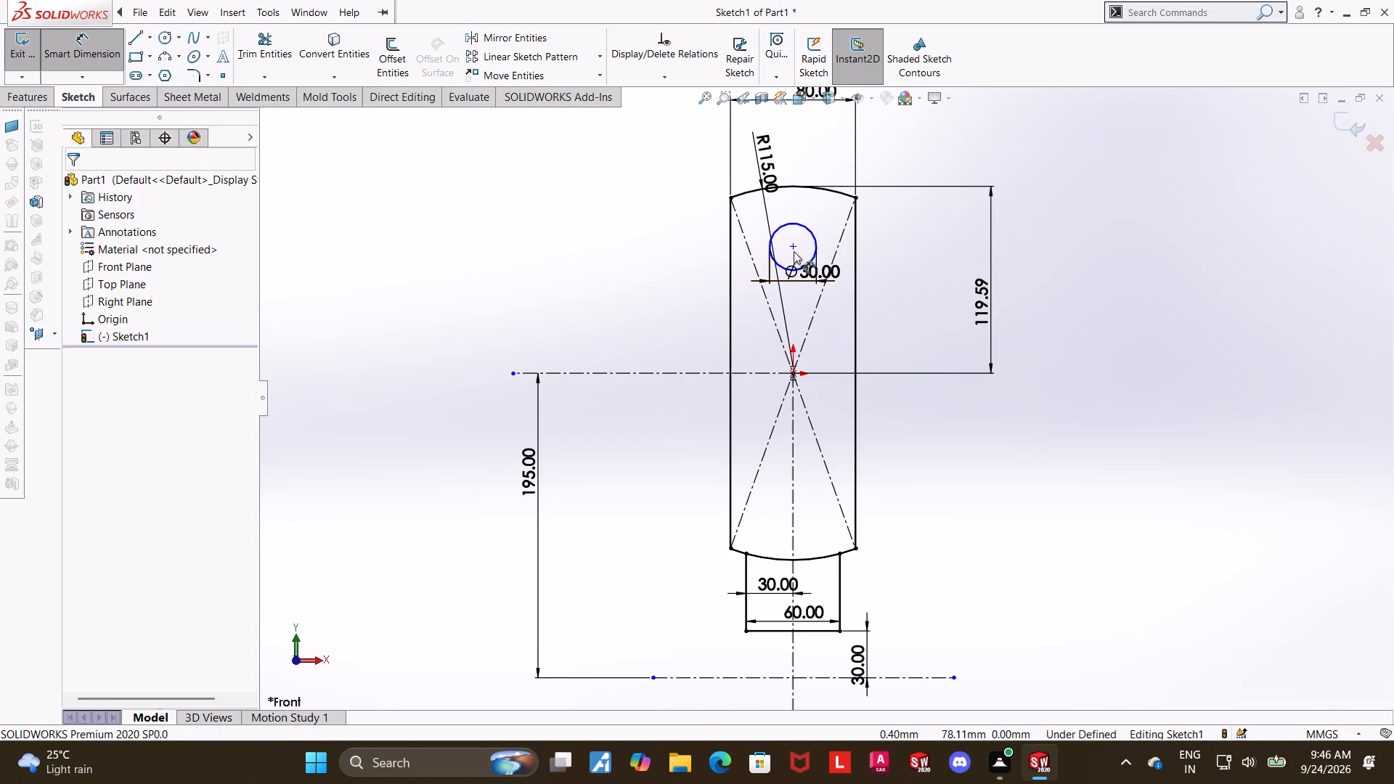
click(794, 248)
click(705, 372)
click(621, 300)
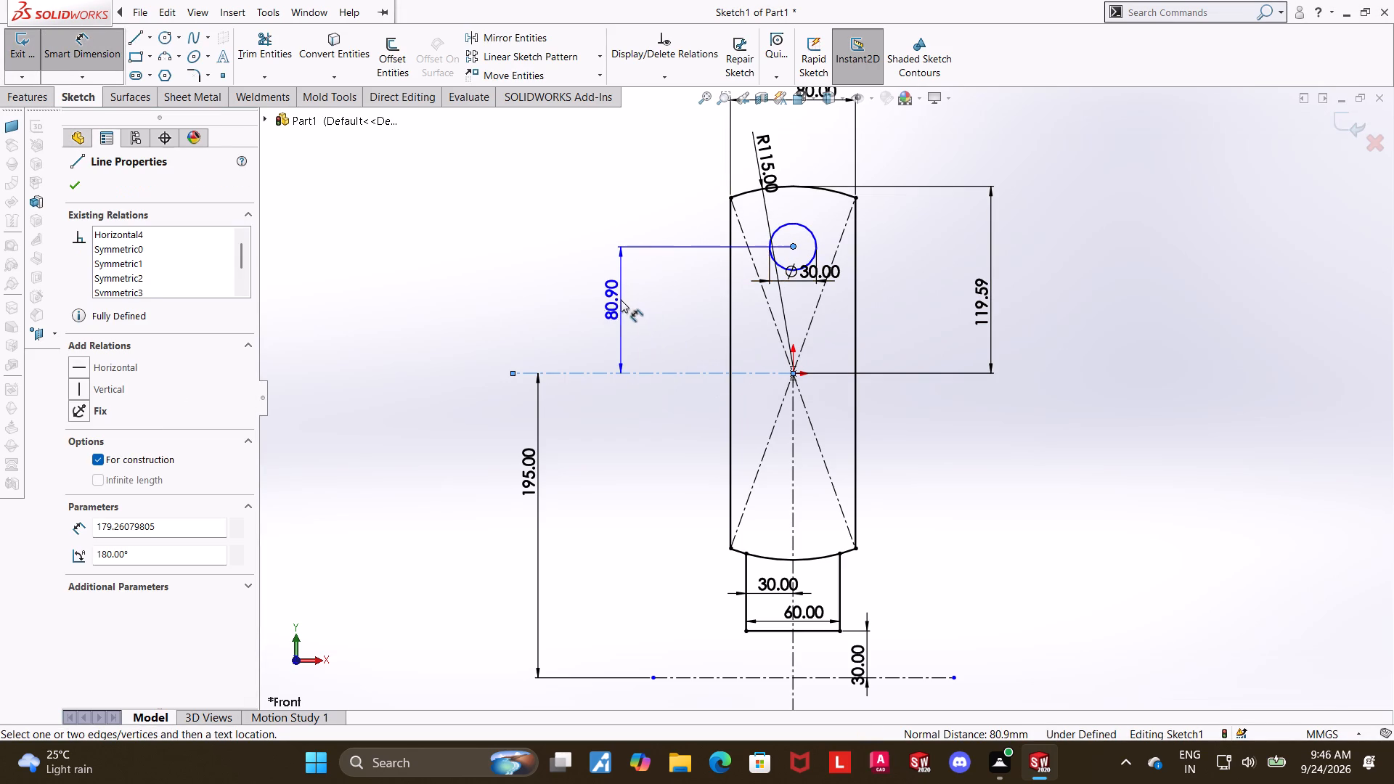
text(150/2)
key(Return)
key(Escape)
key(Escape)
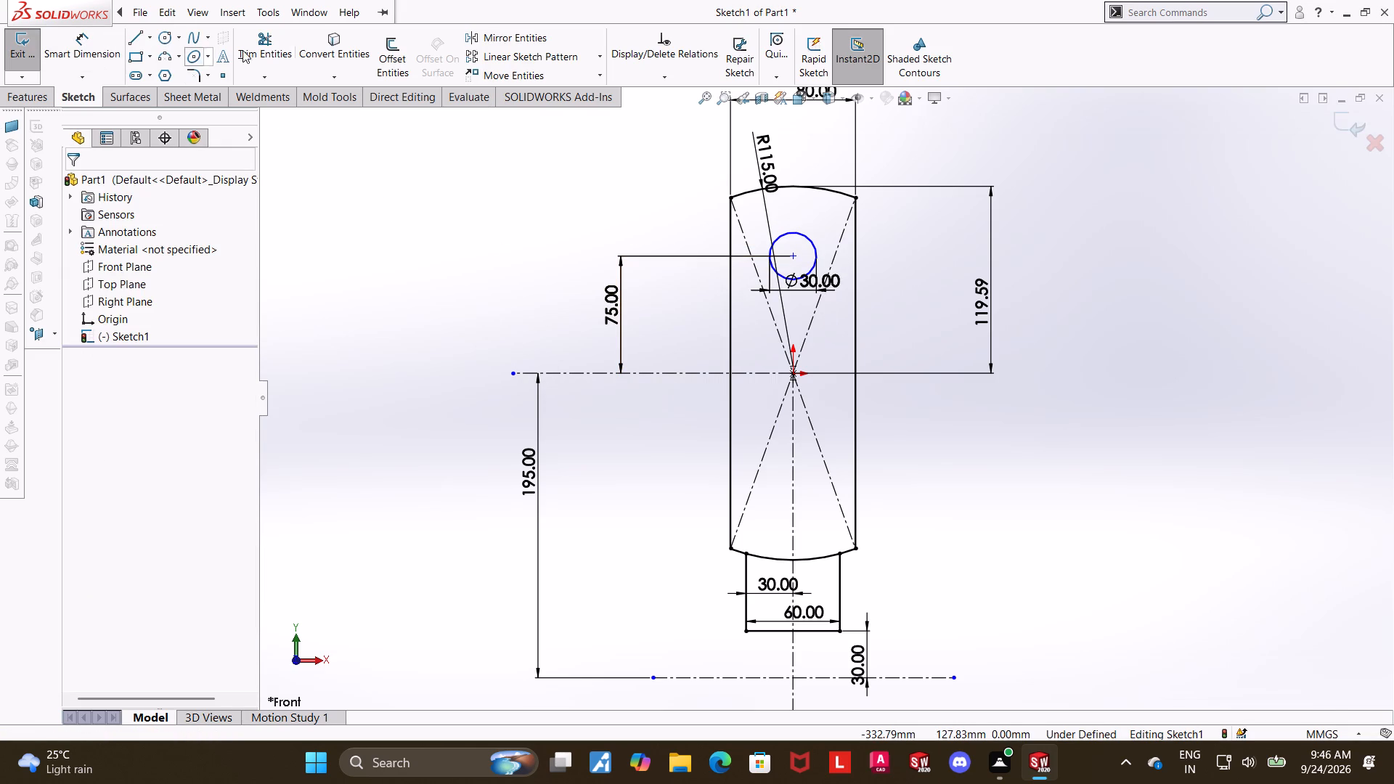
Mirror the 30 mm circle about the horizontal centerline through the origin, keeping the original.
click(468, 36)
click(799, 233)
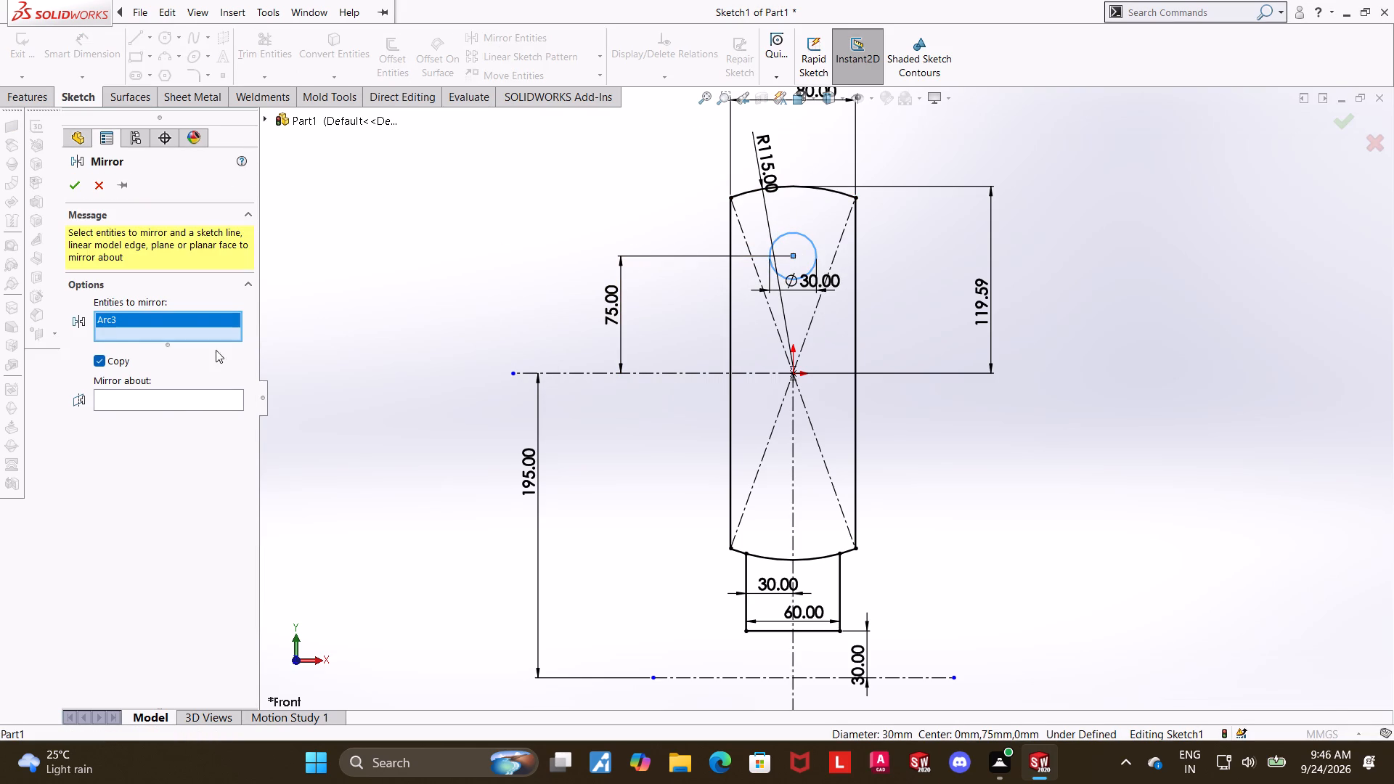
click(174, 404)
click(587, 373)
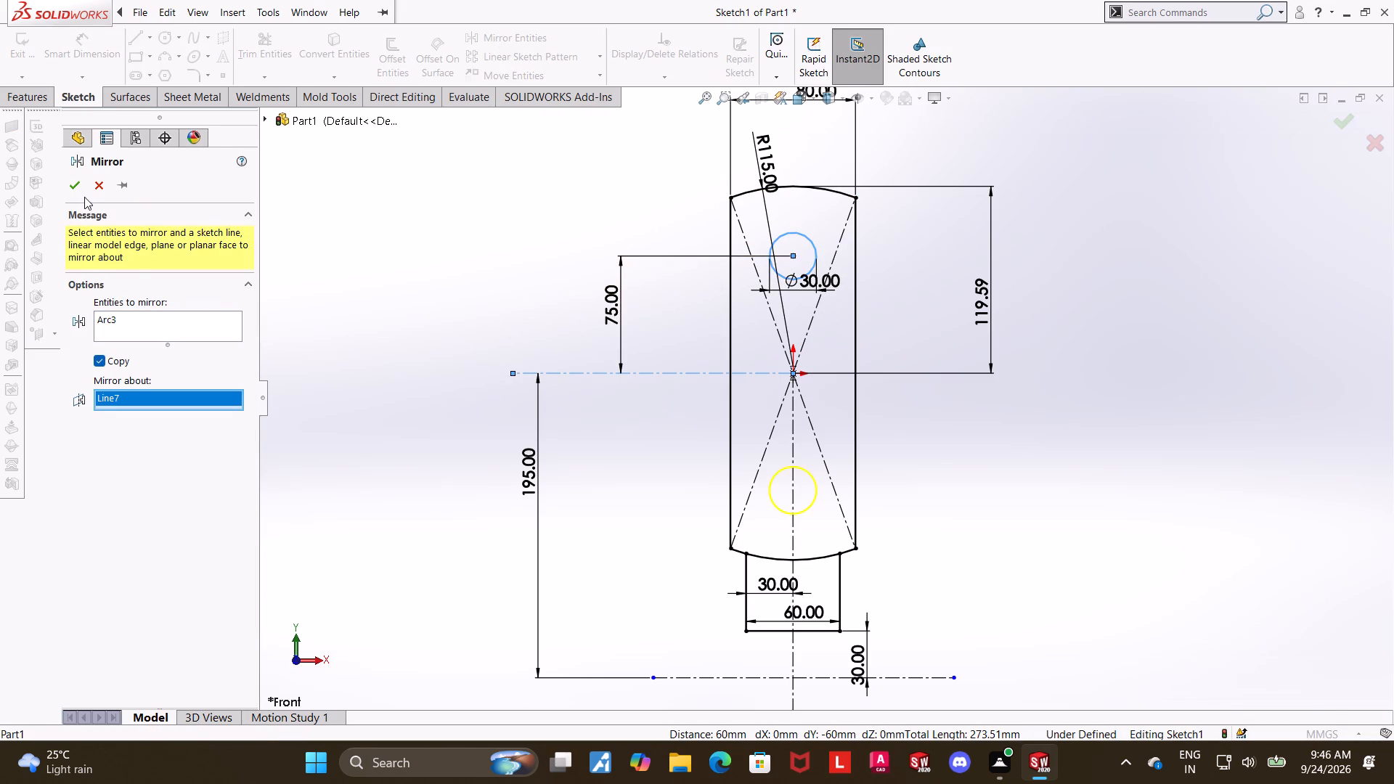
click(78, 191)
drag(1242, 495, 1234, 490)
Add a Vertical relation between the origin and the upper circle's centre.
click(796, 375)
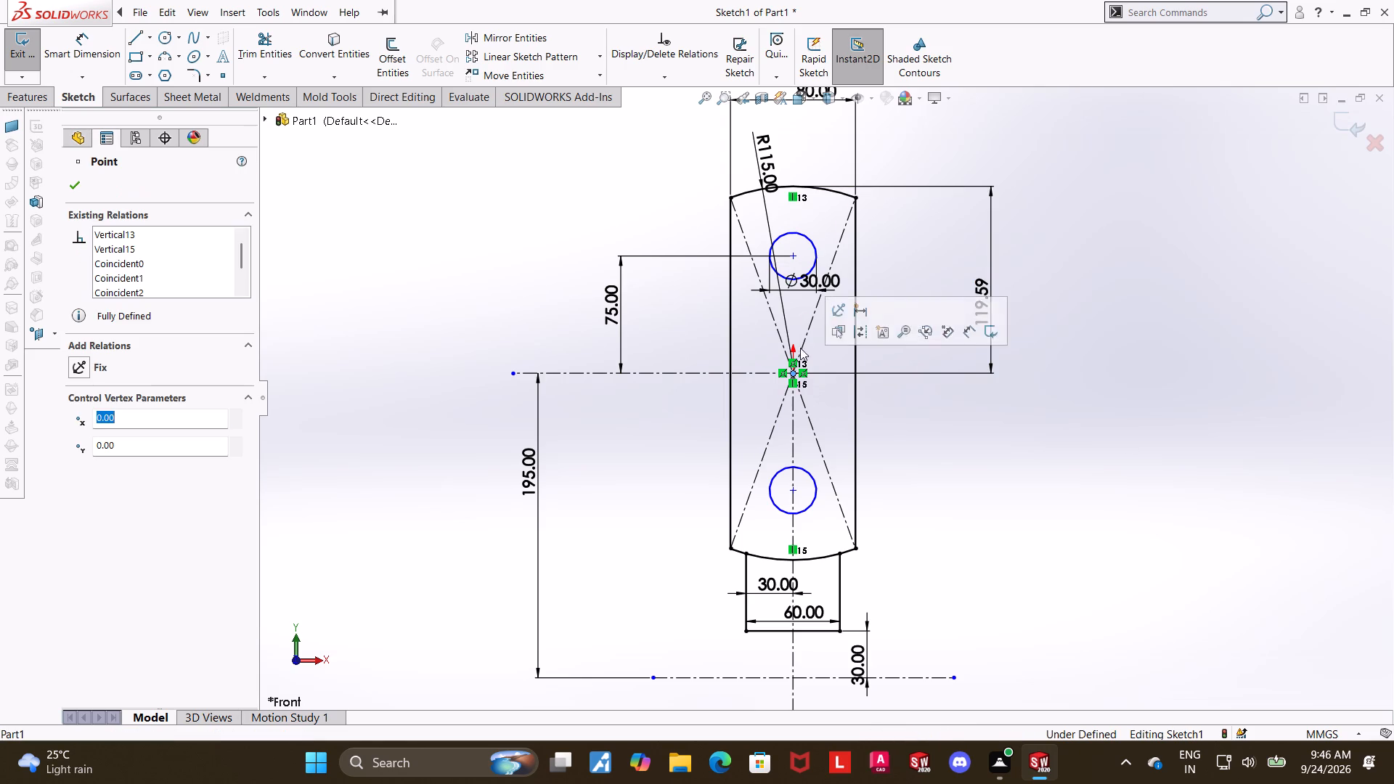
ctrl+click(792, 257)
click(79, 457)
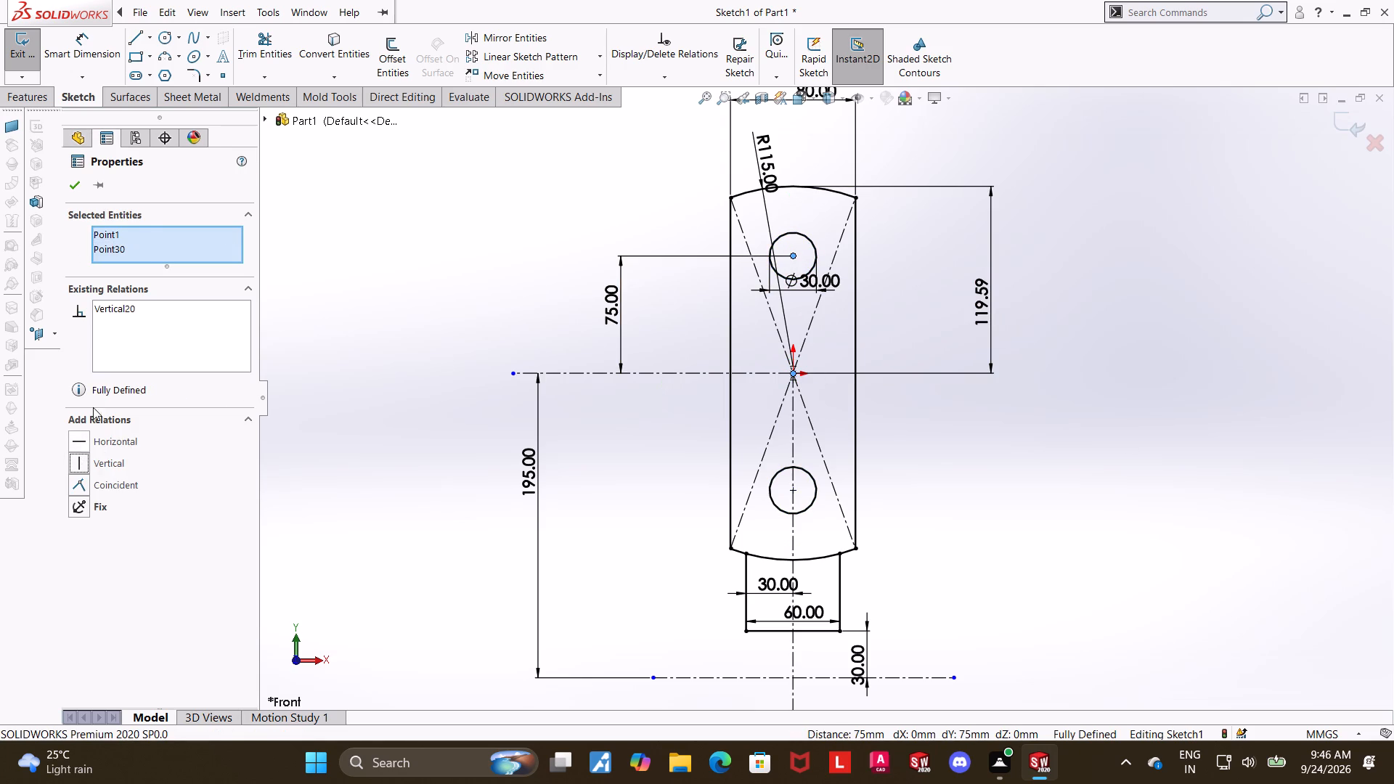
click(76, 184)
click(1152, 437)
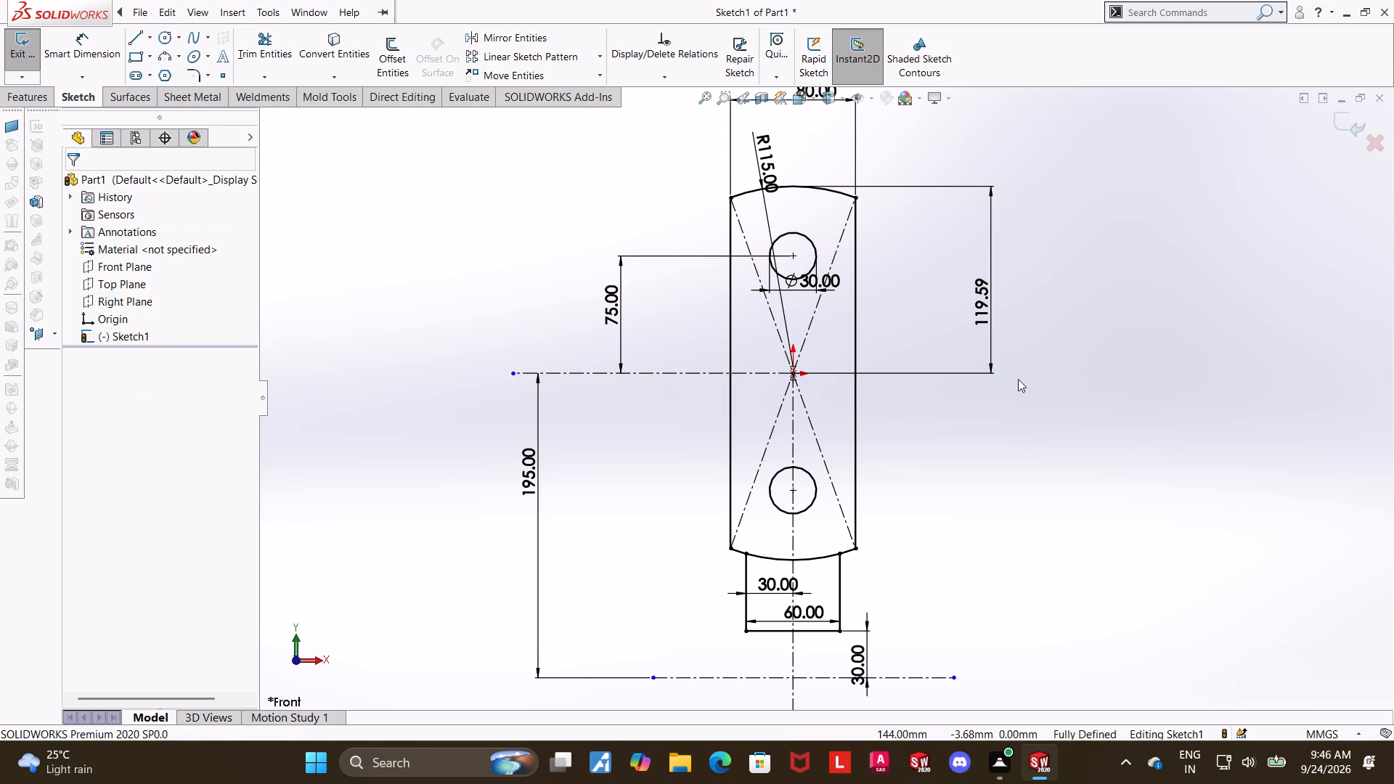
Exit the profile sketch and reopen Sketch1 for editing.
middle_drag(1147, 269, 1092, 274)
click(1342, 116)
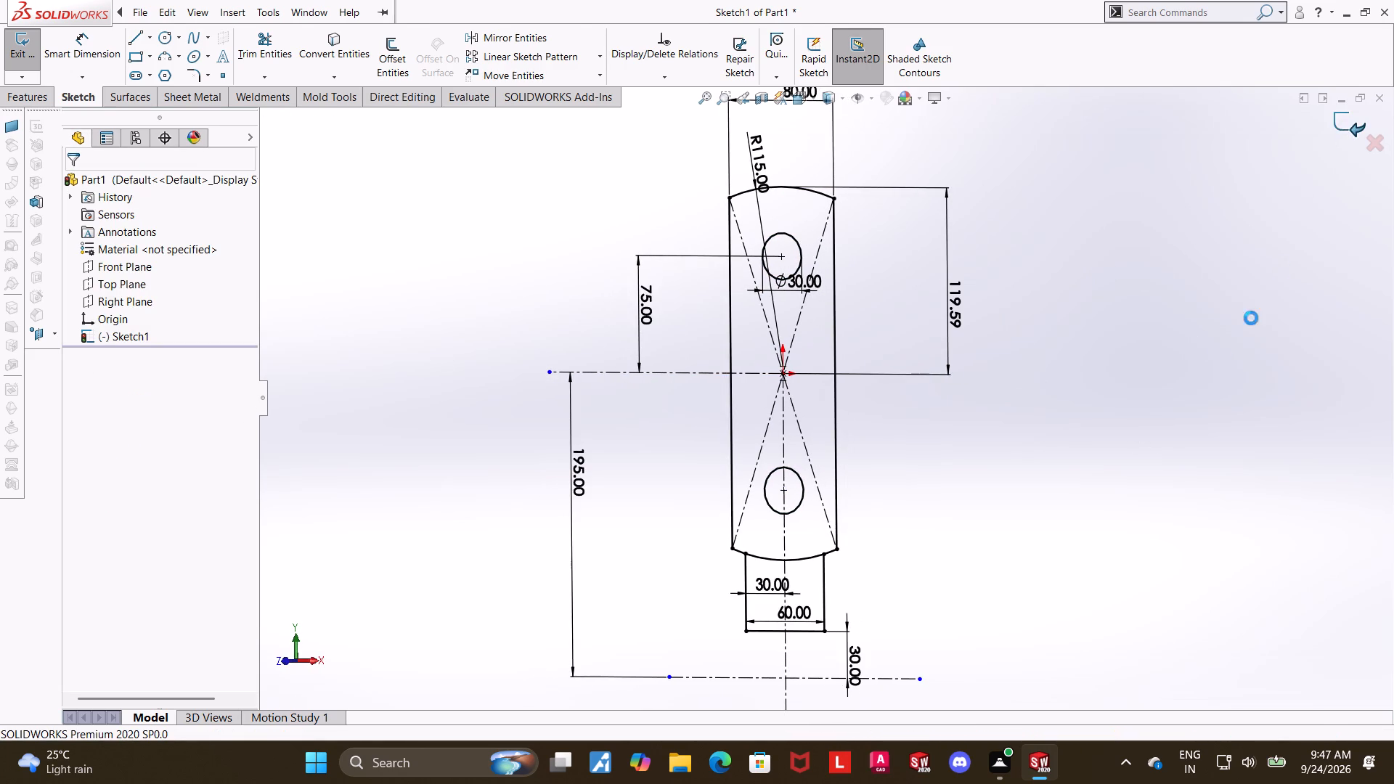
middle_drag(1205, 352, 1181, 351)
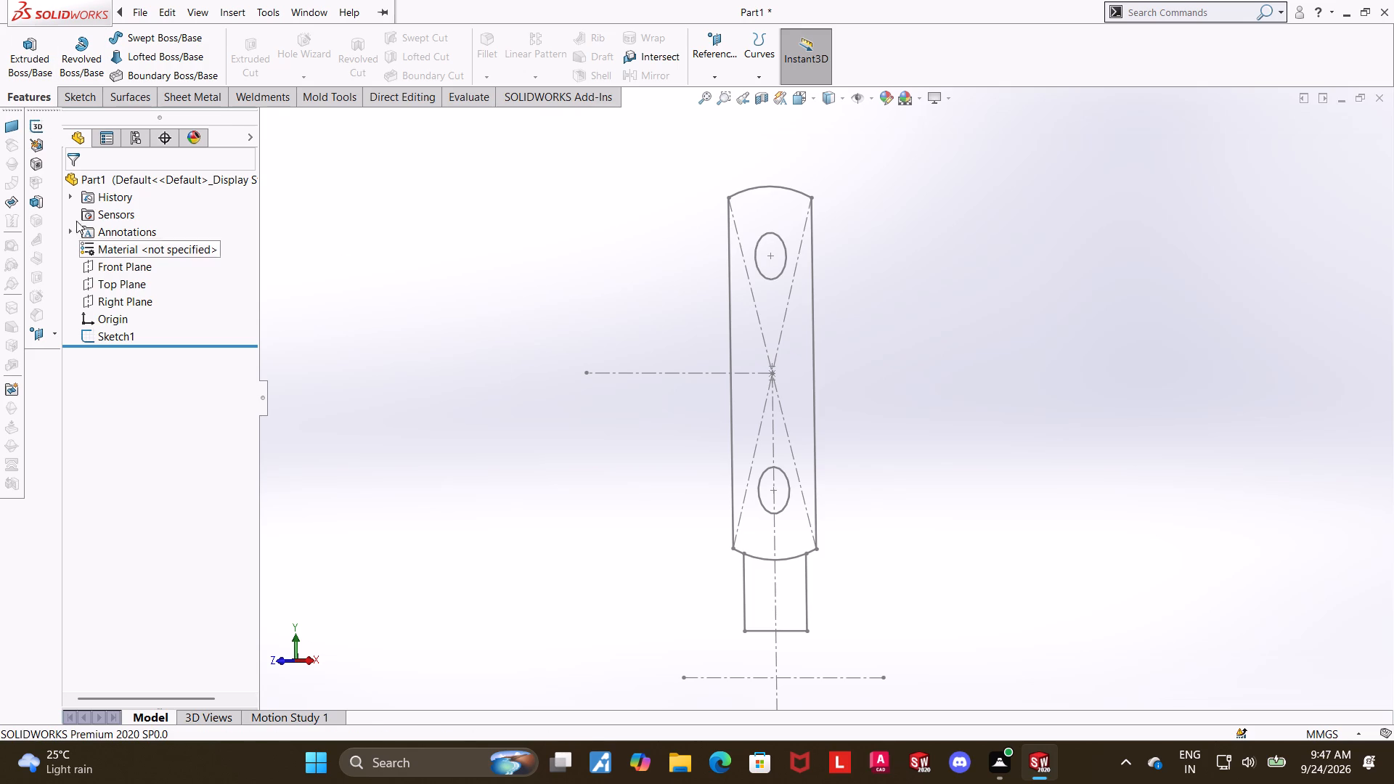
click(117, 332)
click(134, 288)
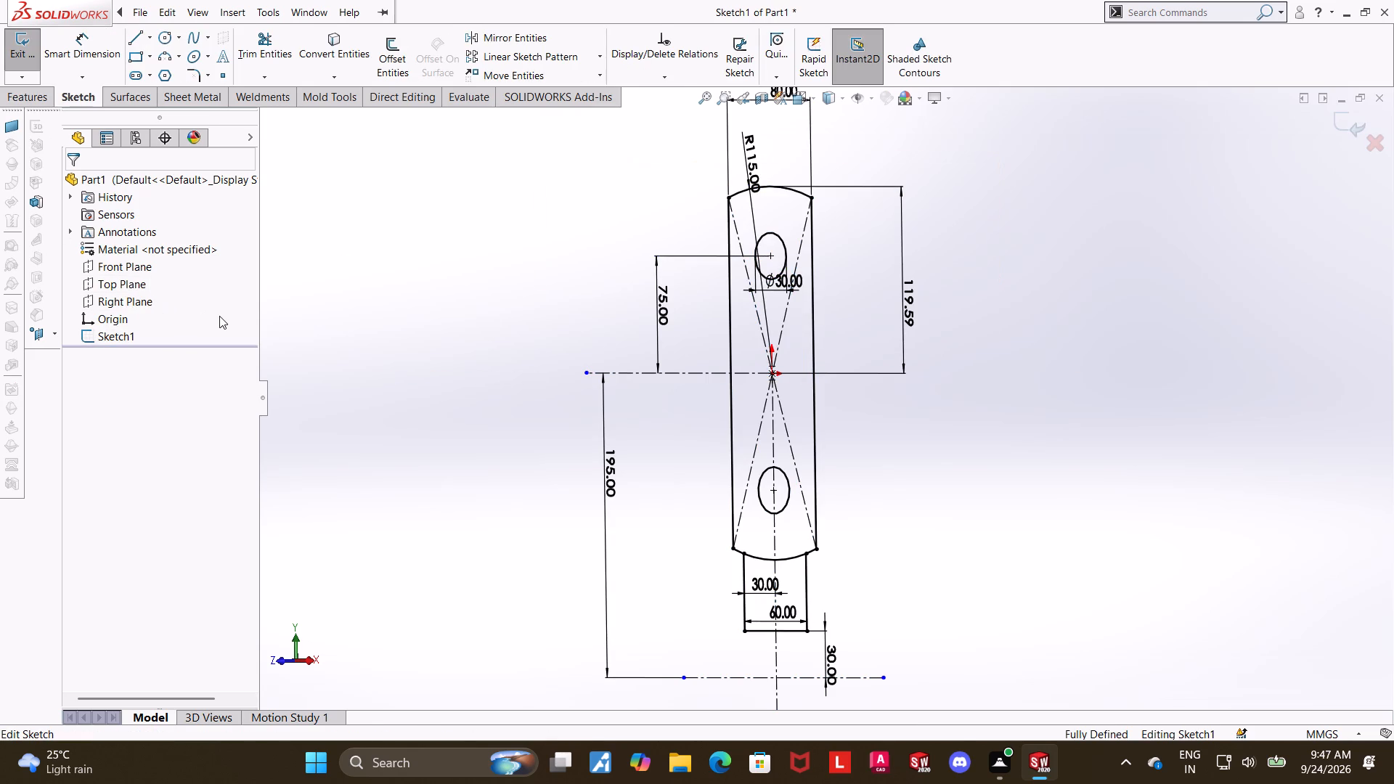
Trim away both halves of the lower arc between the neck's sides, with the view normal to Sketch1, and exit the sketch.
click(124, 343)
click(162, 317)
click(607, 200)
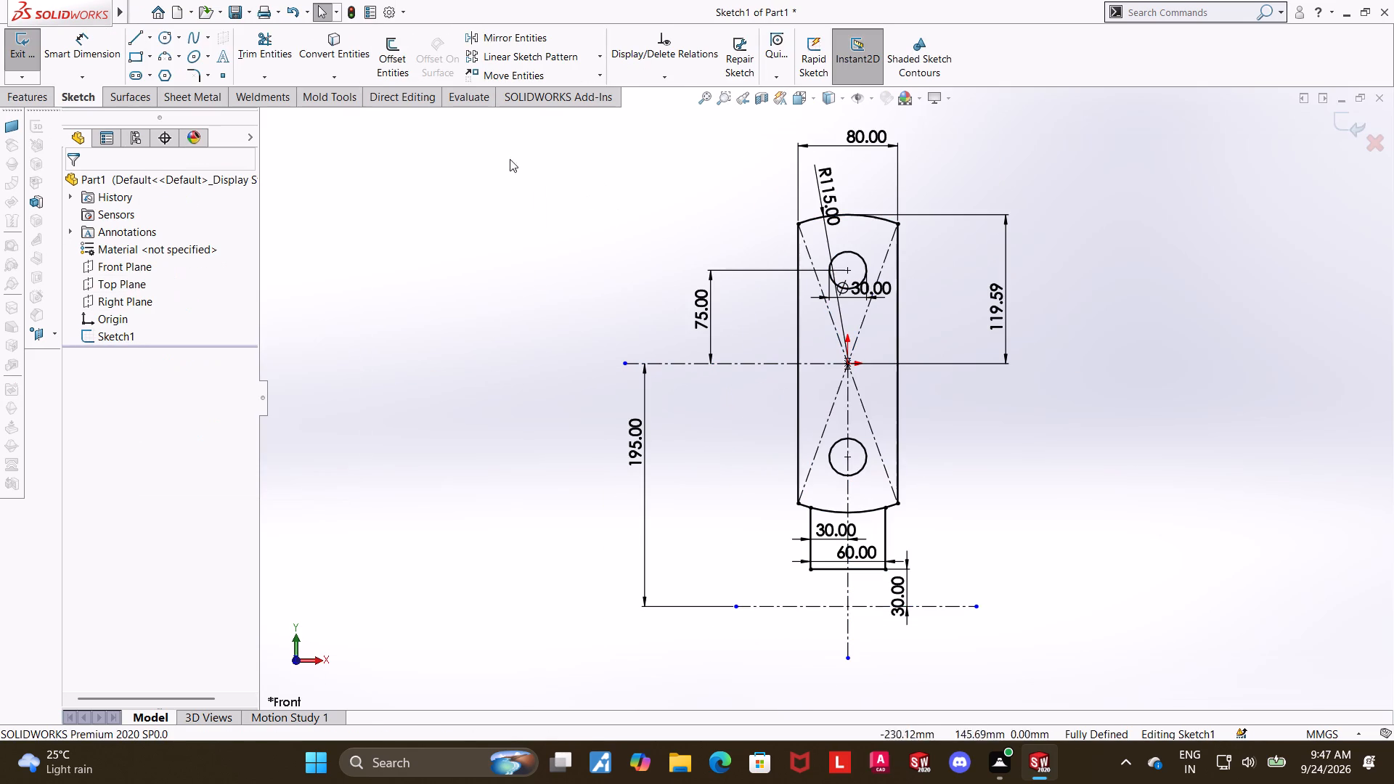
click(250, 49)
scroll(895, 538, down, 7)
drag(775, 413, 773, 459)
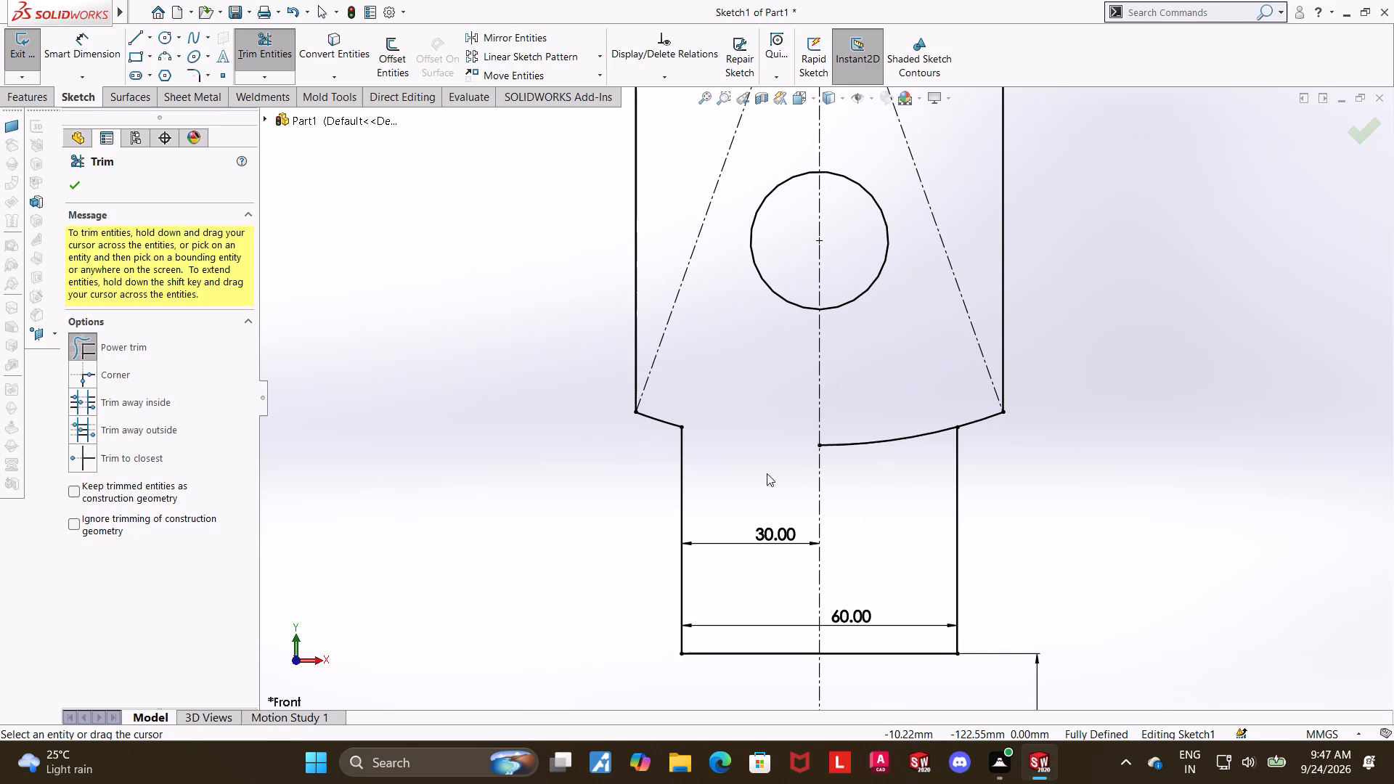
drag(871, 394, 877, 462)
click(1366, 144)
scroll(1166, 328, up, 2)
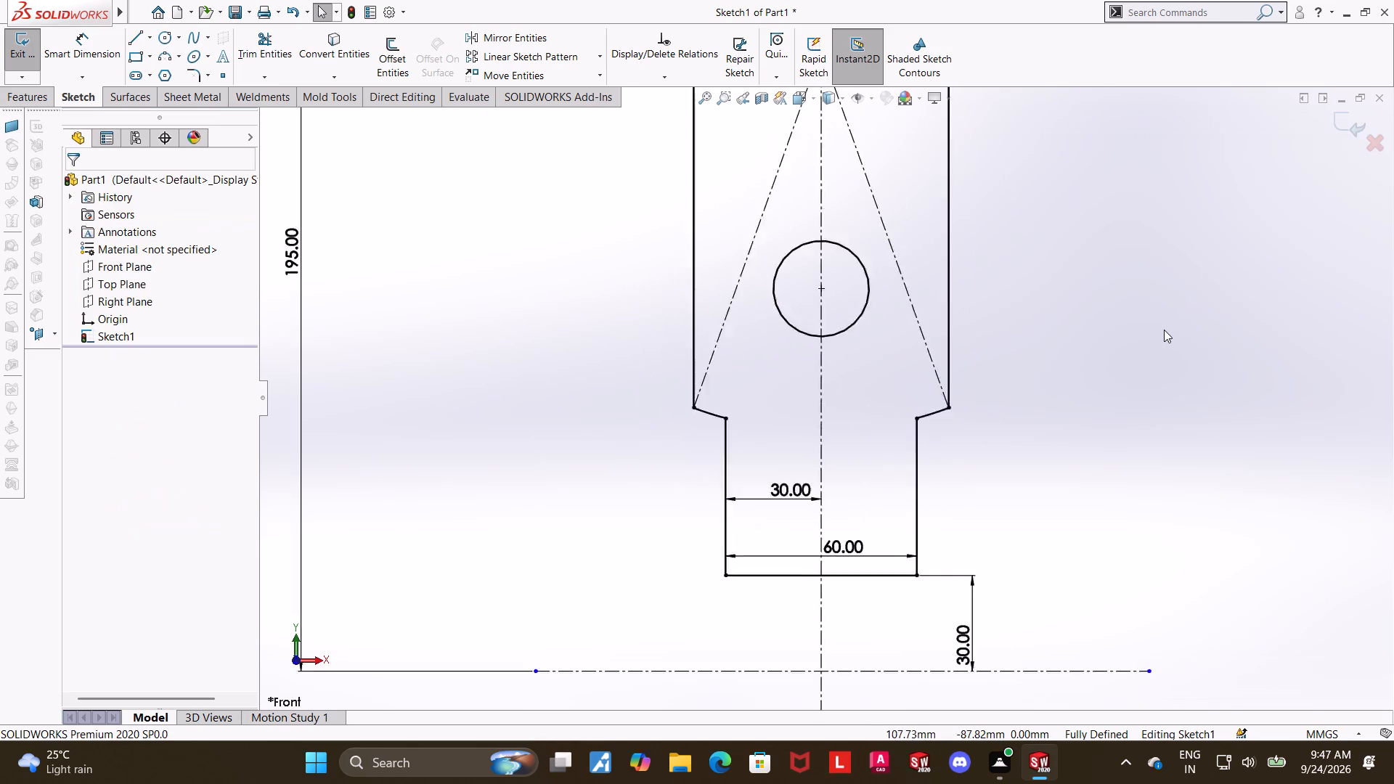
scroll(1164, 330, up, 3)
scroll(1083, 313, up, 3)
middle_drag(998, 283, 961, 295)
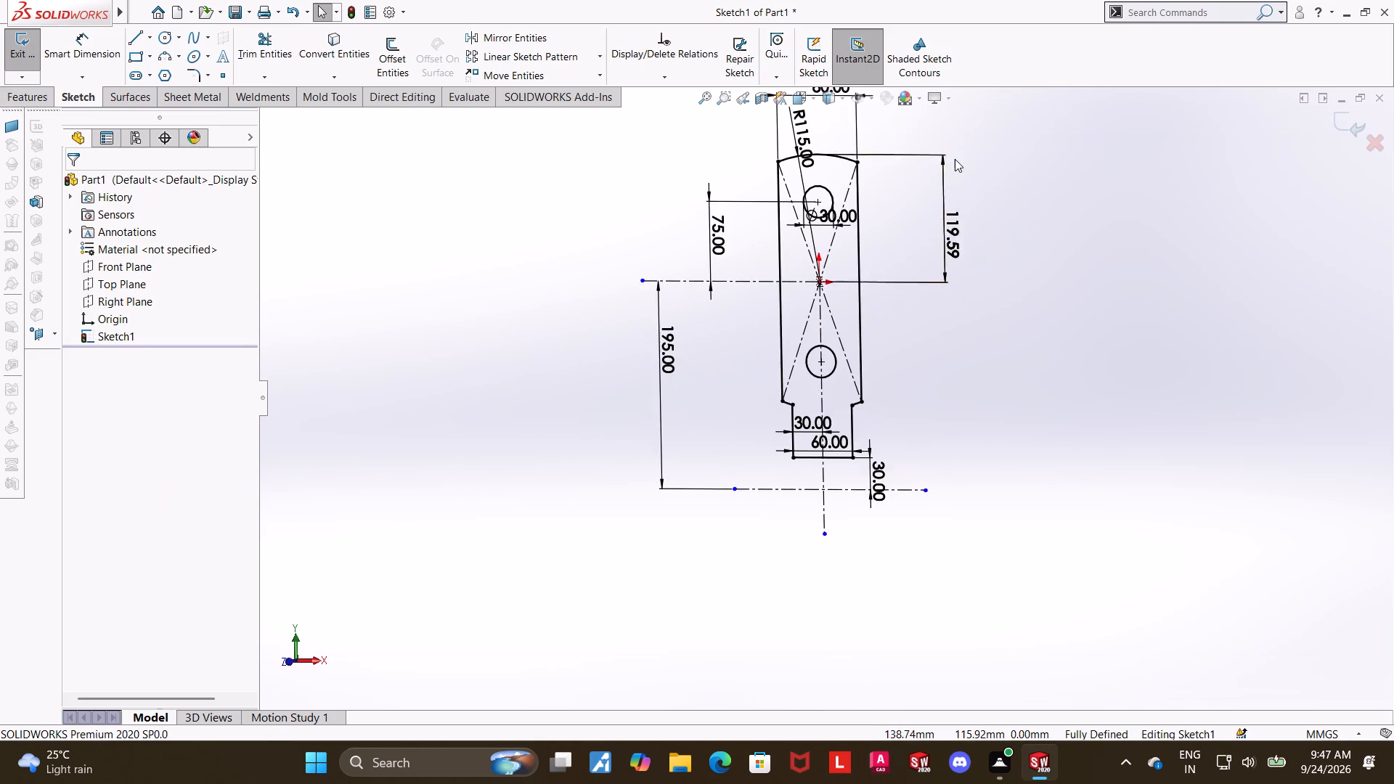
scroll(955, 159, down, 2)
click(1342, 115)
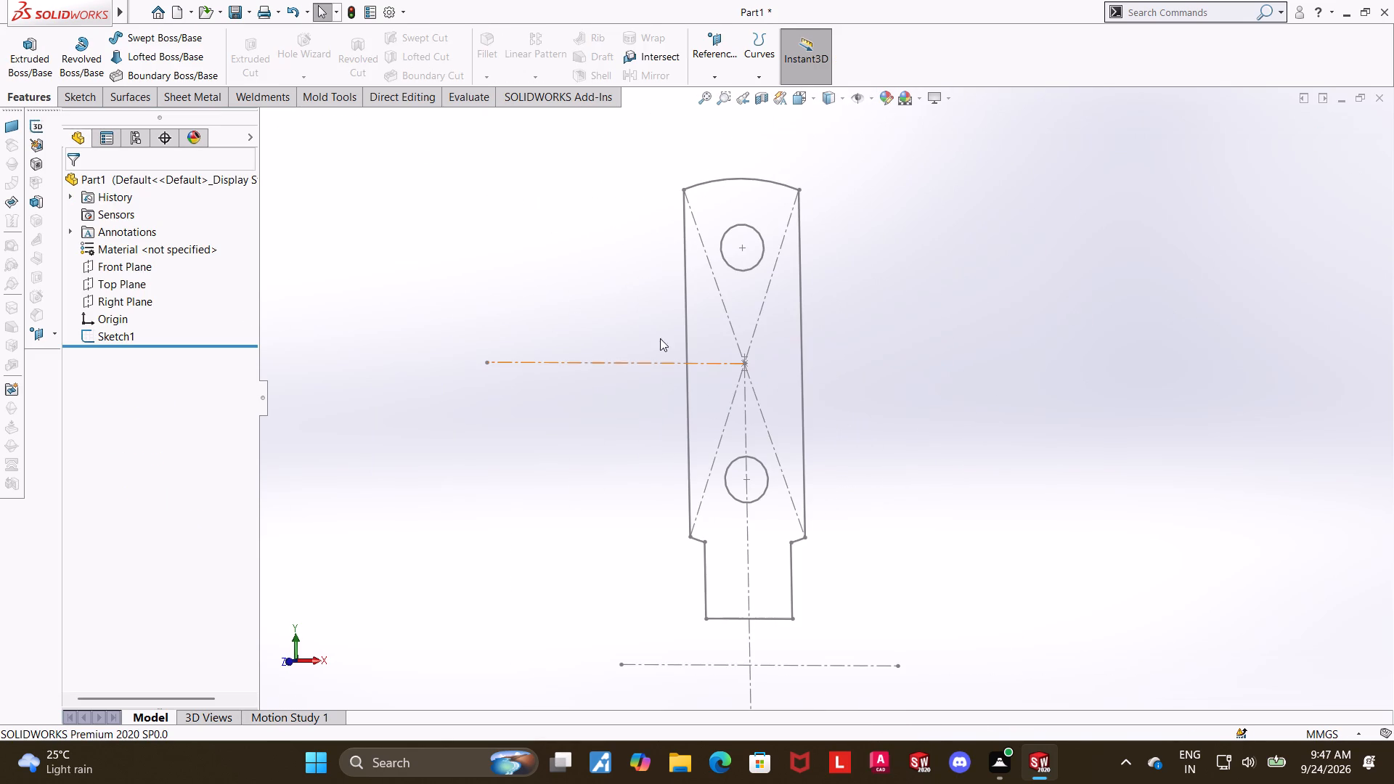
Extrude Sketch1 as a boss with a Mid Plane end condition and a depth of 100 mm.
click(36, 47)
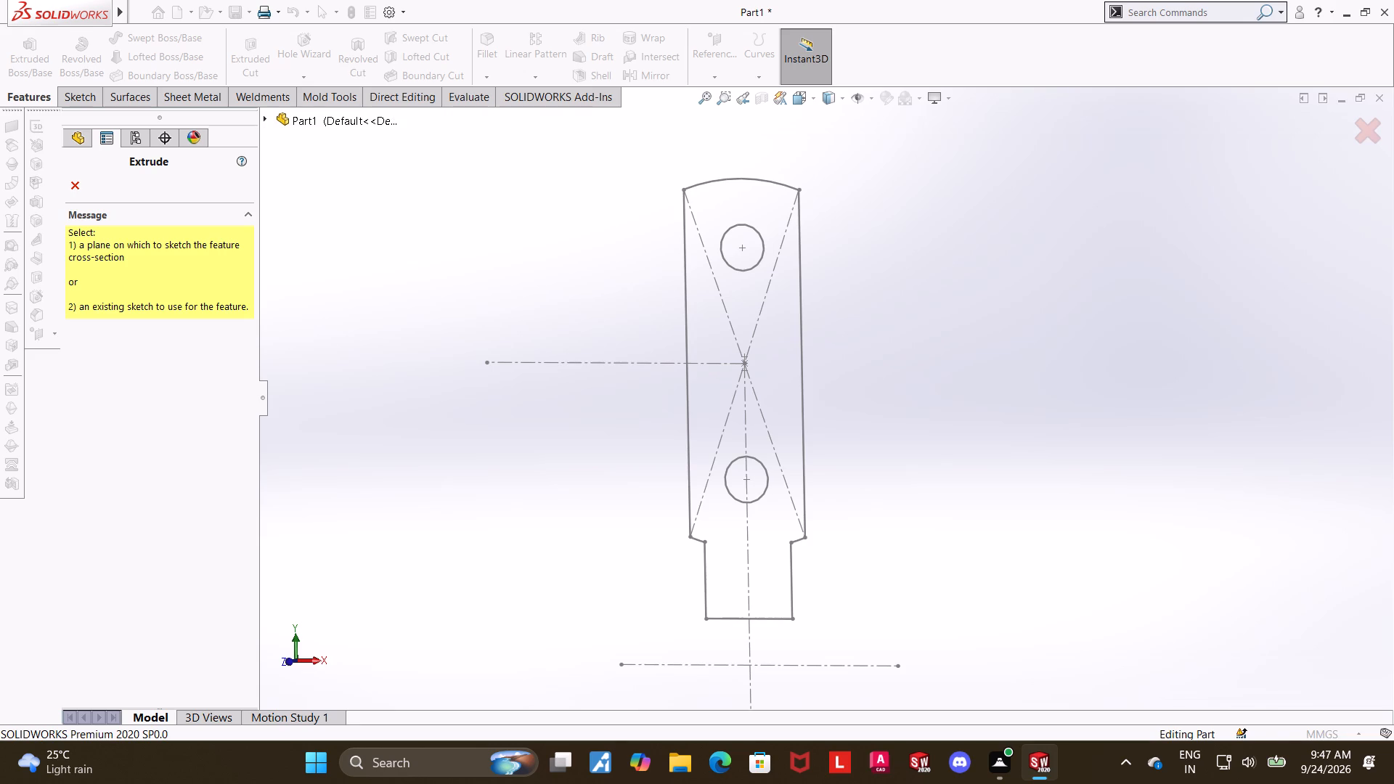
click(262, 117)
click(333, 270)
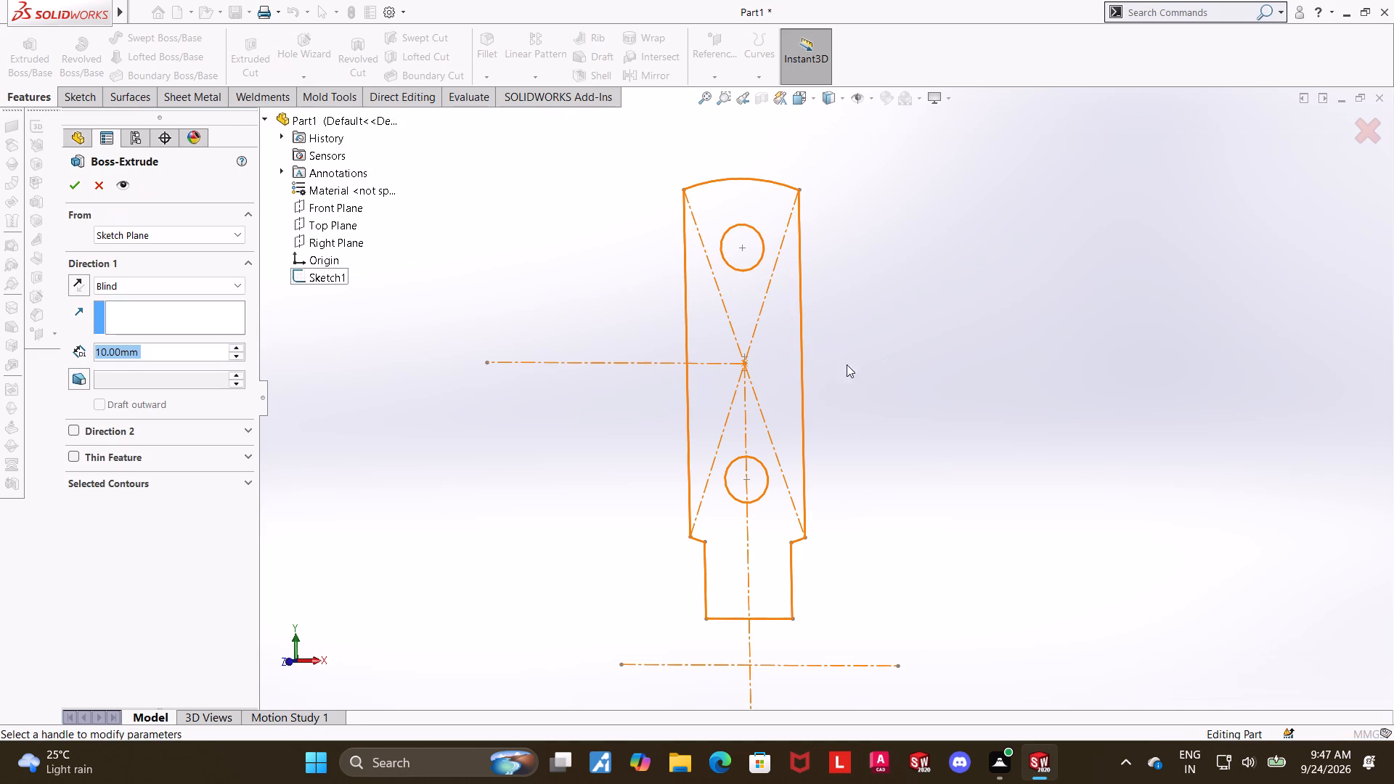
click(139, 283)
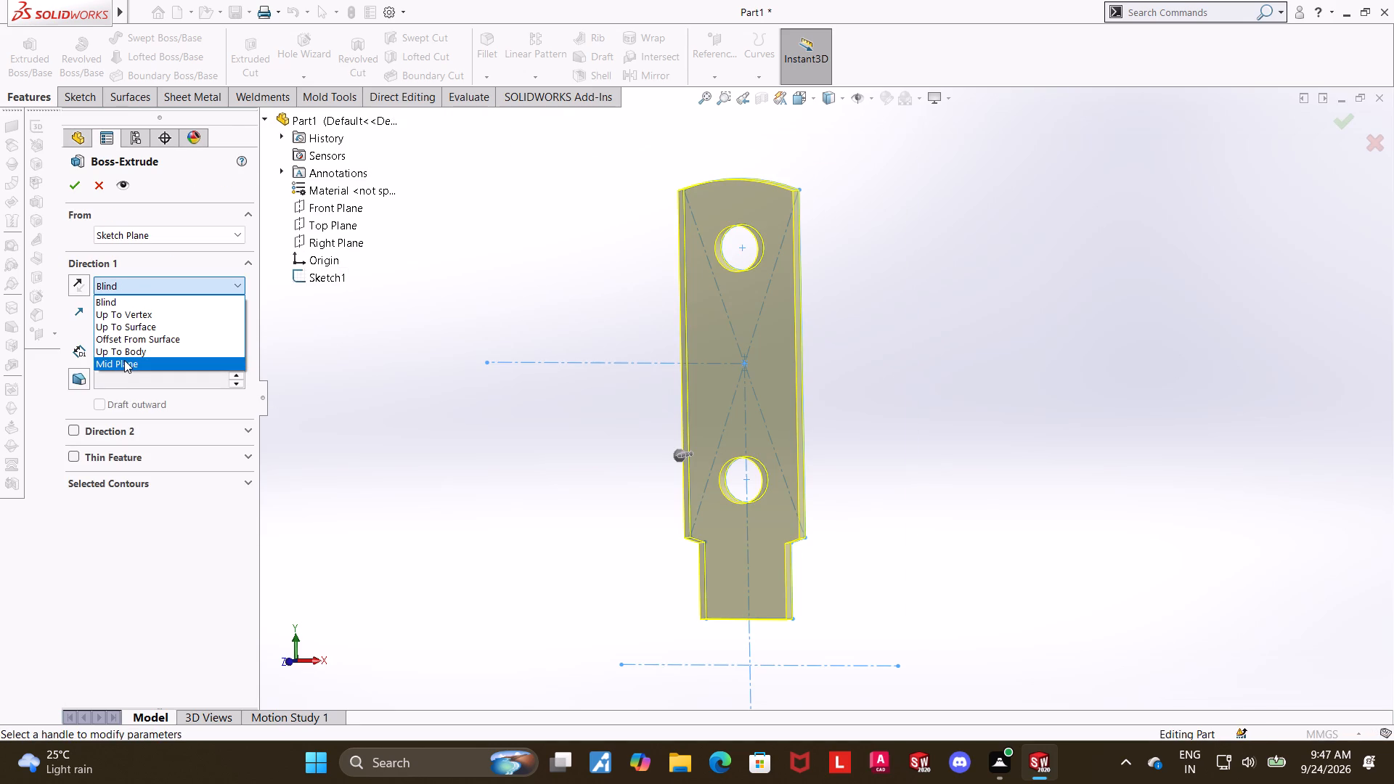
click(124, 360)
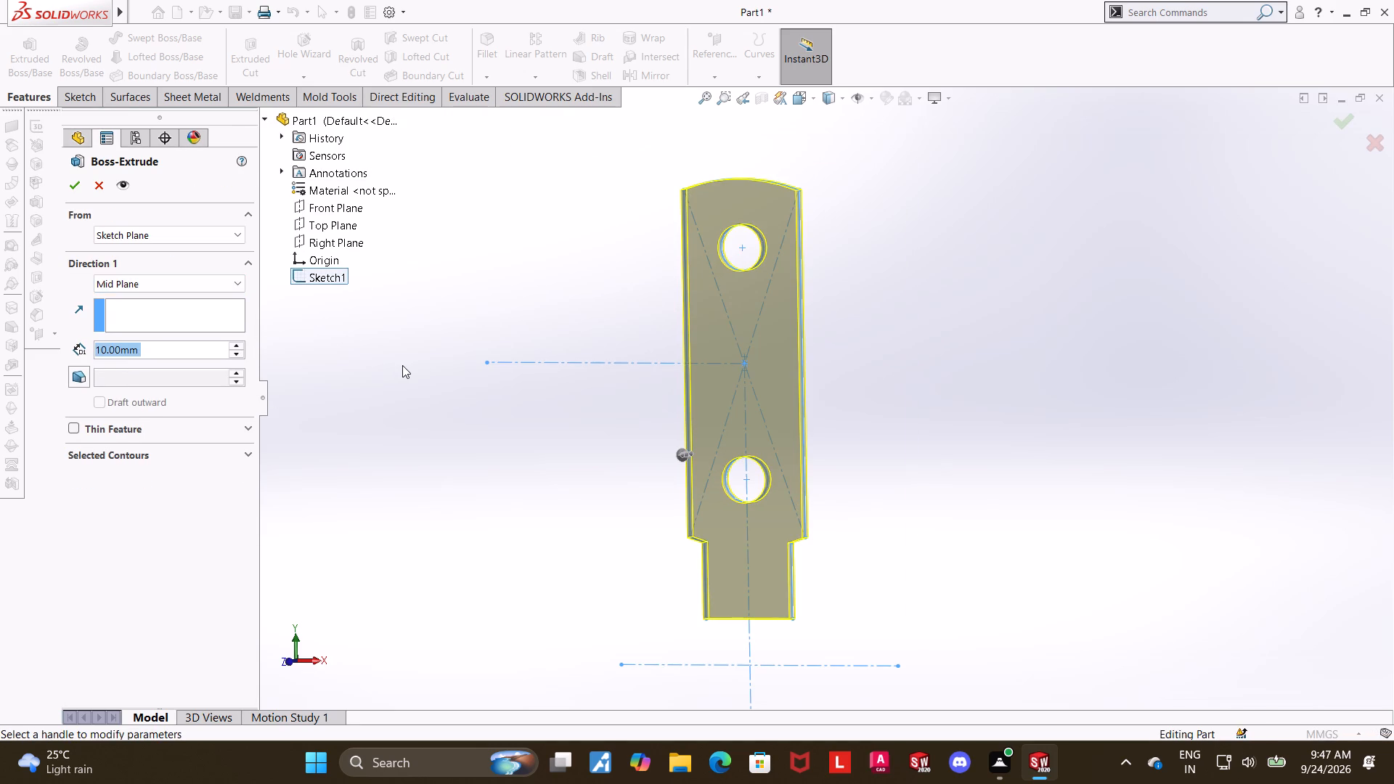
text(100)
key(Return)
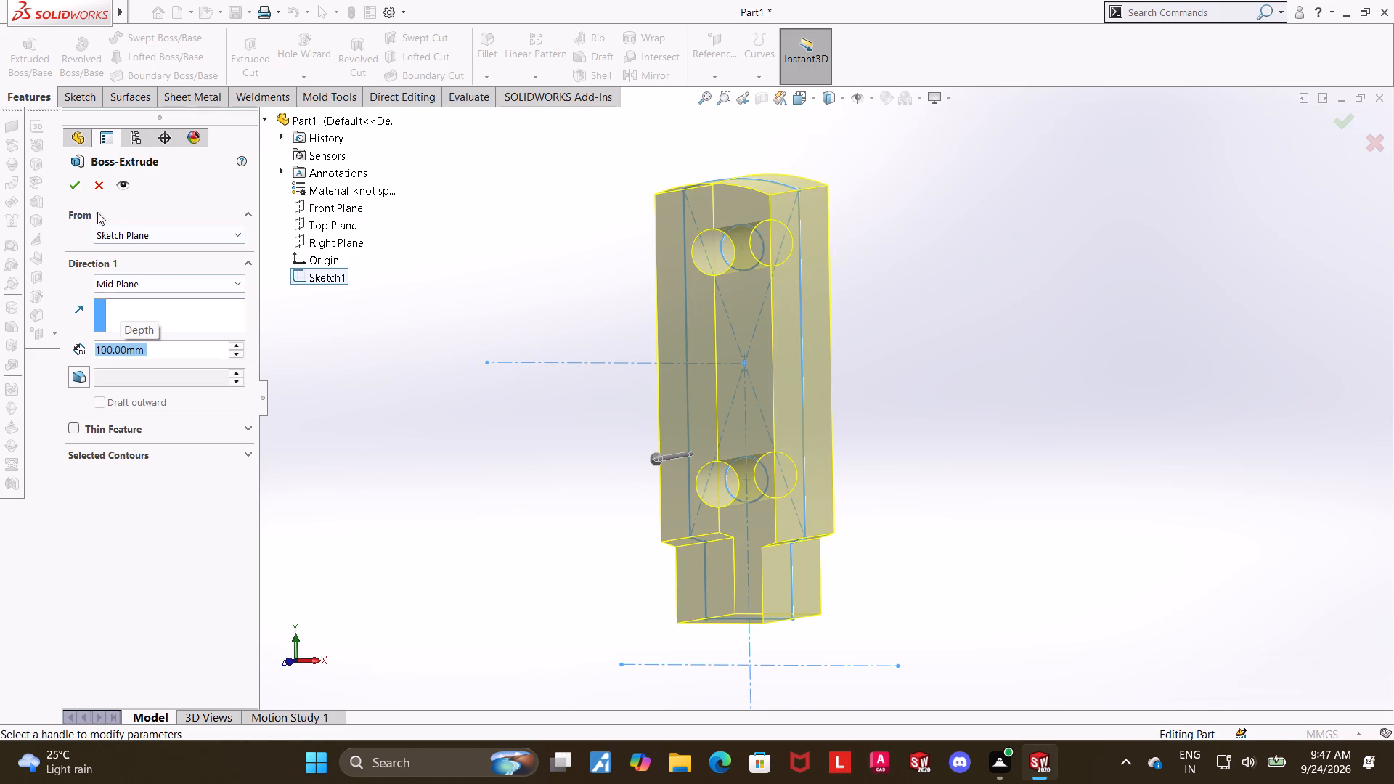
click(71, 179)
click(1054, 461)
Start a new sketch on the neck's bottom face and orient the view normal to it.
middle_drag(983, 402, 1011, 390)
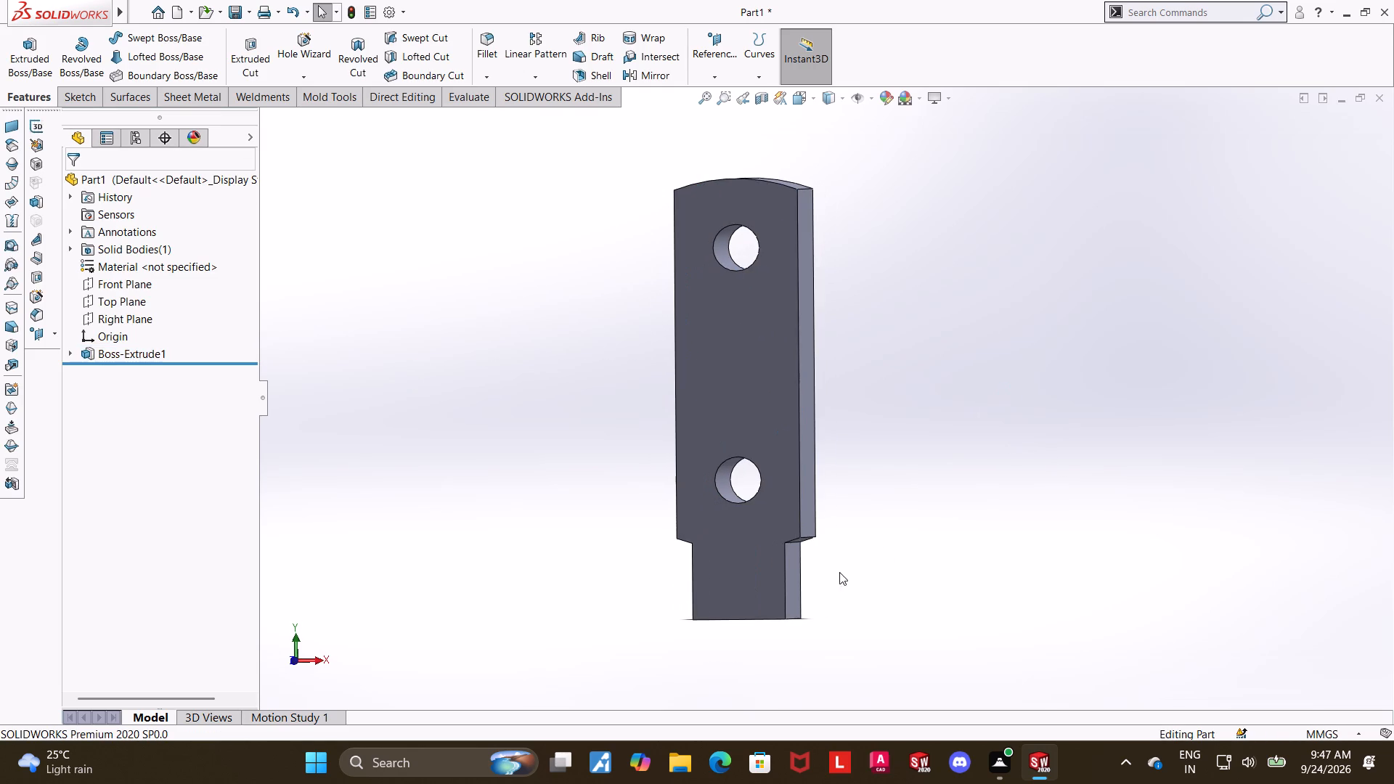
middle_drag(928, 571, 931, 332)
click(767, 502)
click(827, 456)
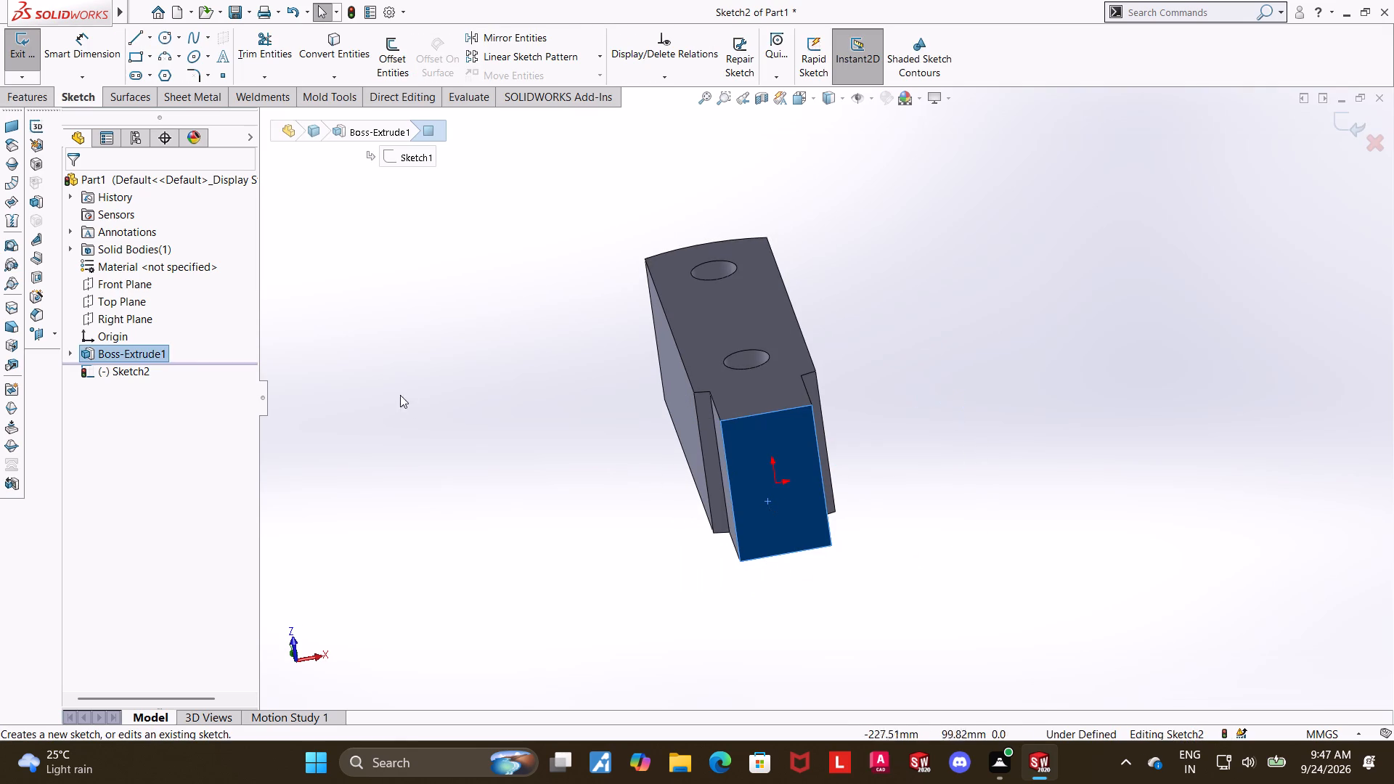
click(144, 370)
click(173, 353)
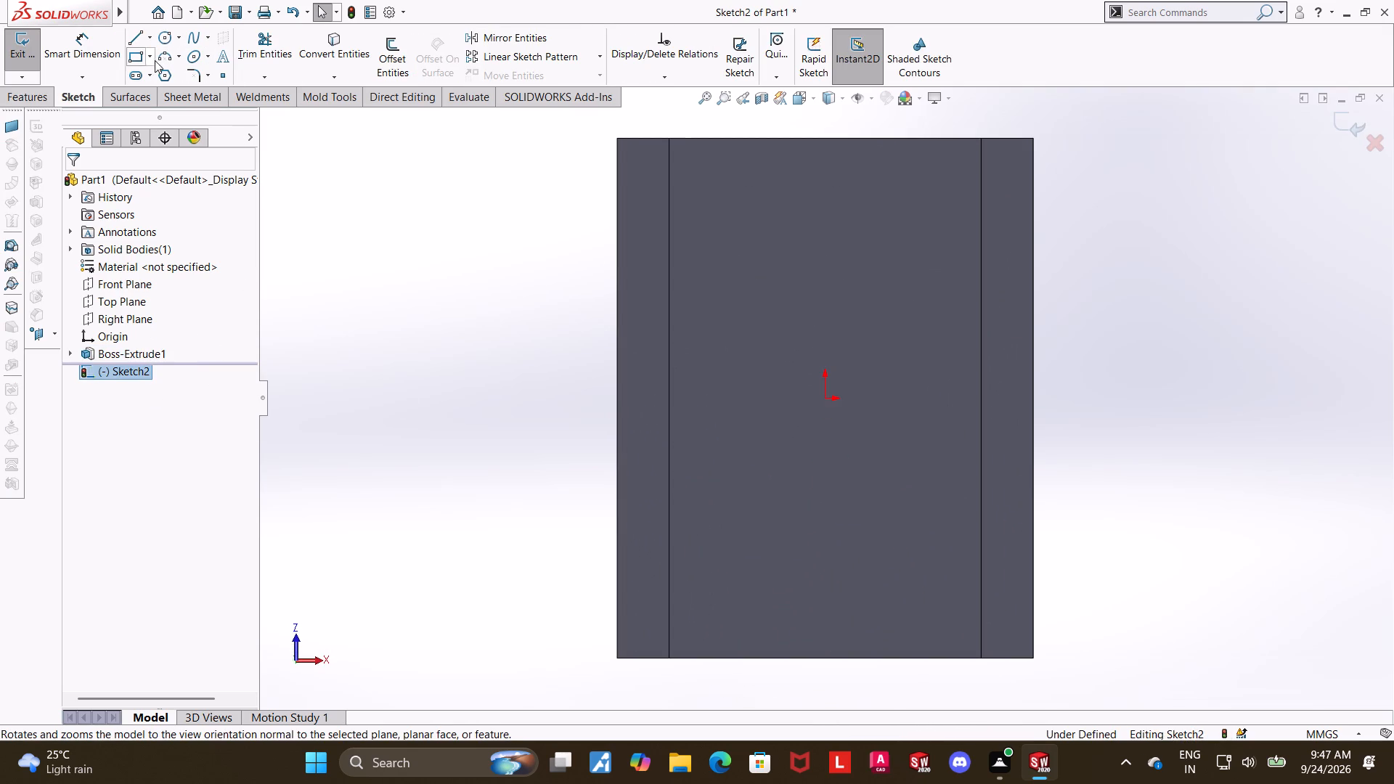
Sketch a center rectangle from the origin on the neck's bottom face, extending beyond the body's outline on all sides.
click(150, 56)
click(155, 89)
scroll(614, 290, up, 3)
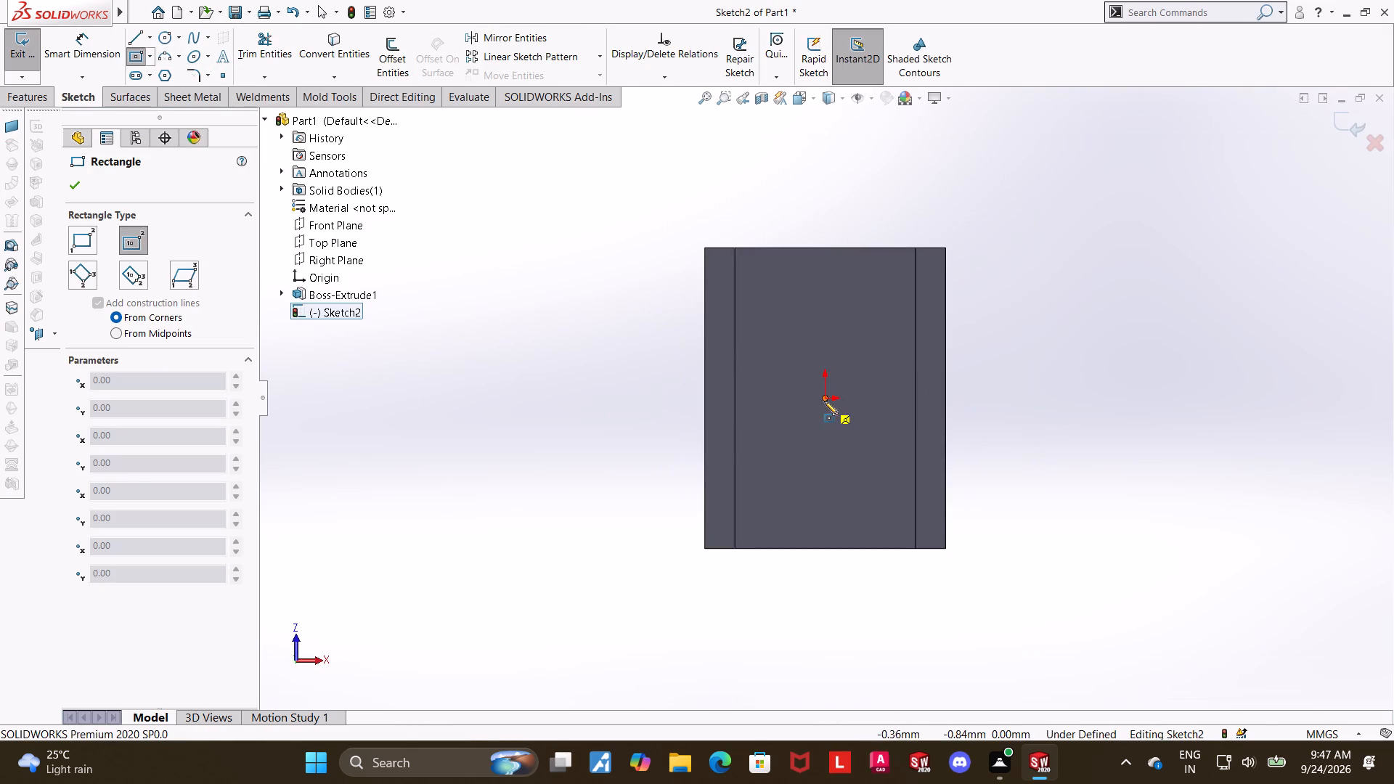
click(824, 399)
click(1087, 188)
key(Escape)
key(Escape)
Dimension the base rectangle's side running along the body's thickness to 210 mm.
click(91, 54)
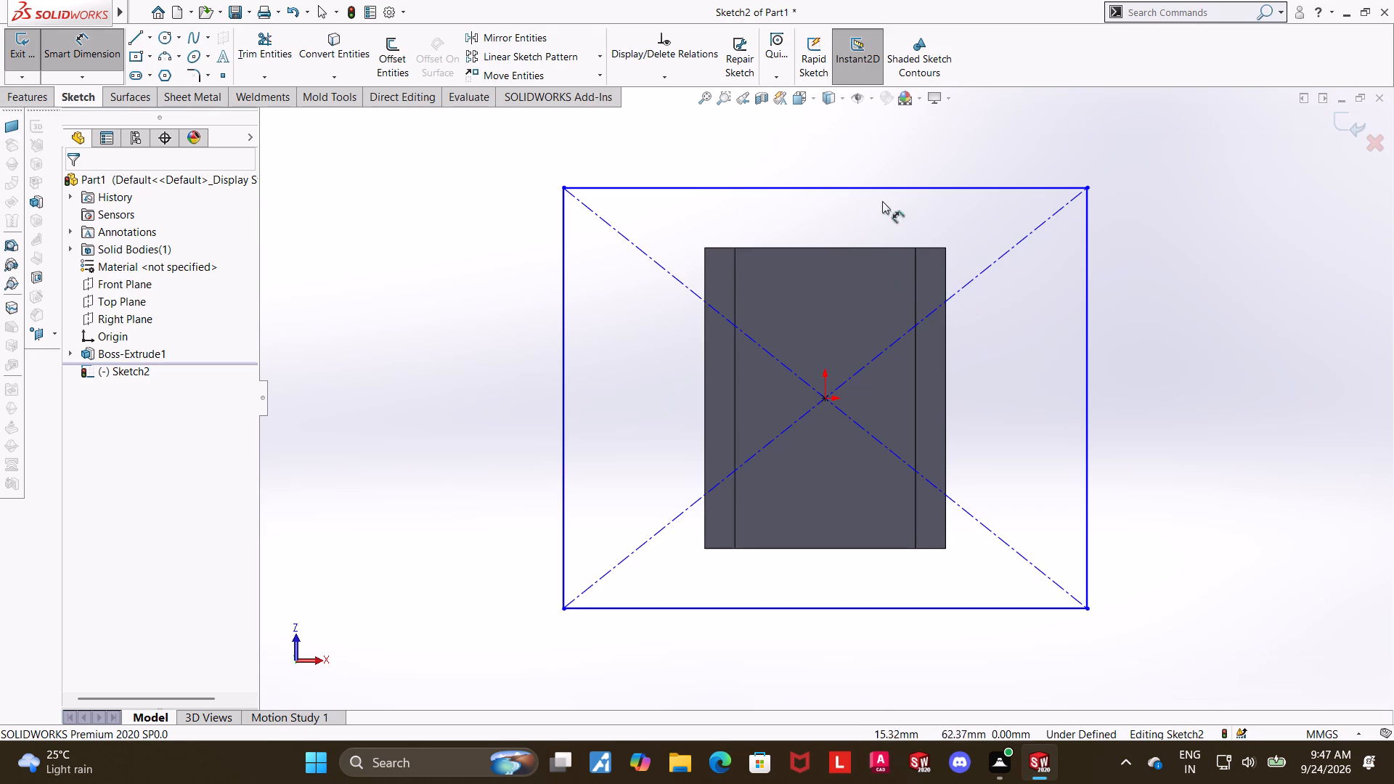
middle_drag(1151, 274, 1130, 509)
scroll(1130, 499, up, 5)
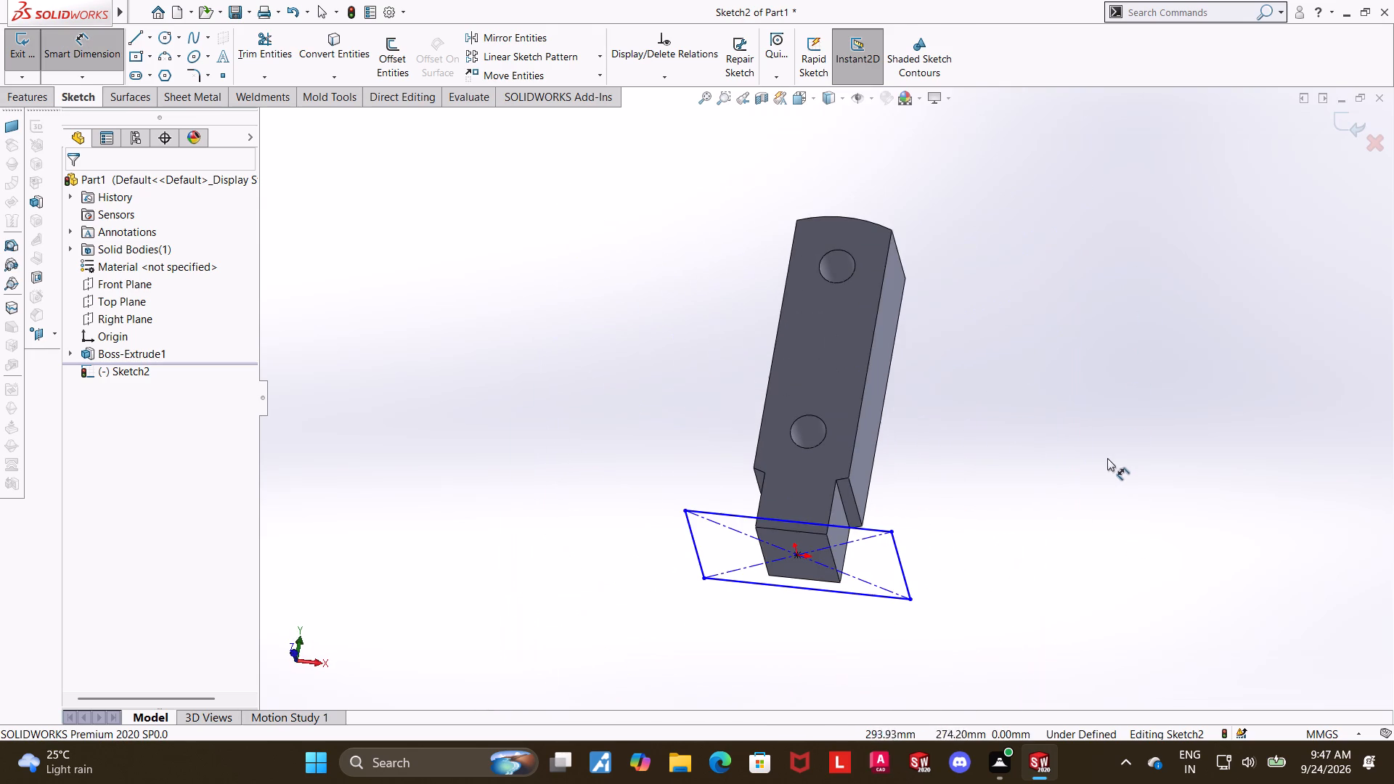
middle_drag(1099, 459, 998, 454)
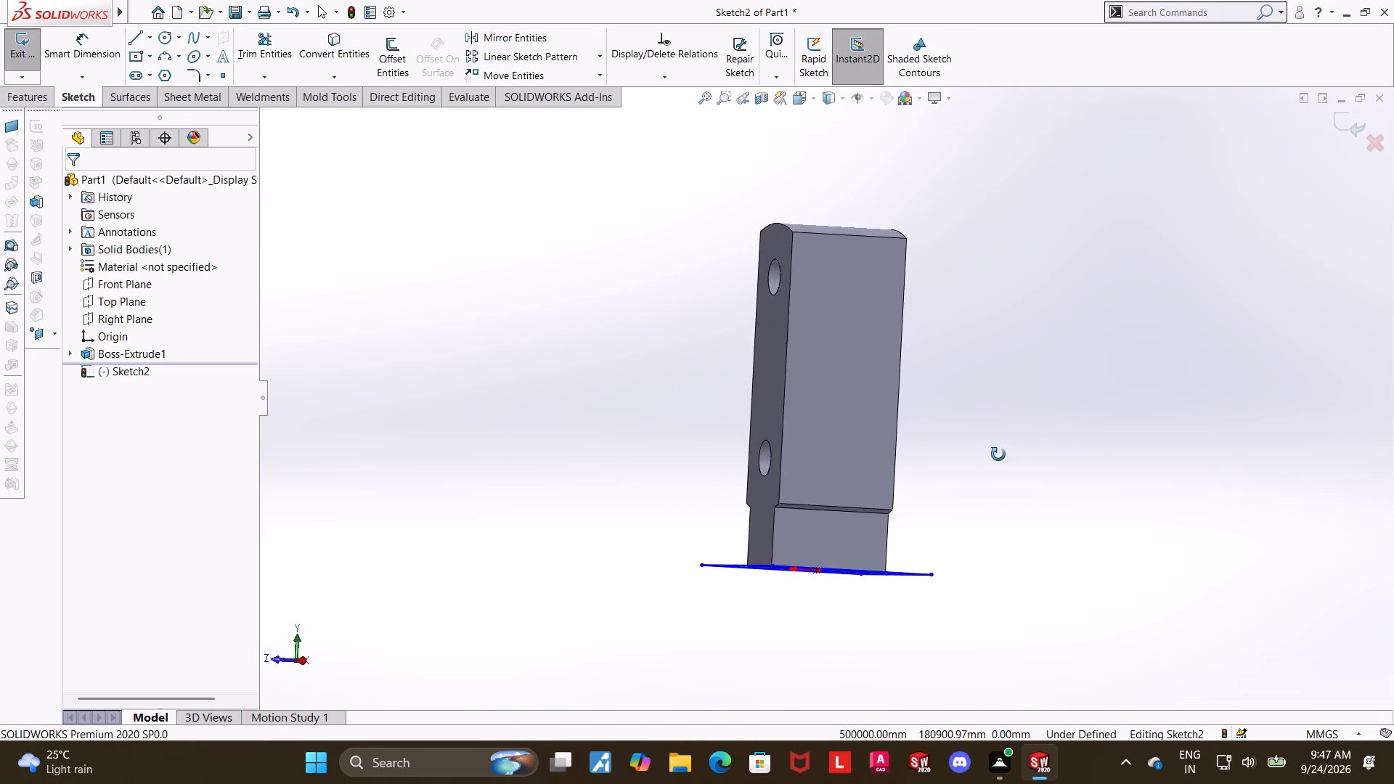
middle_drag(998, 454, 975, 459)
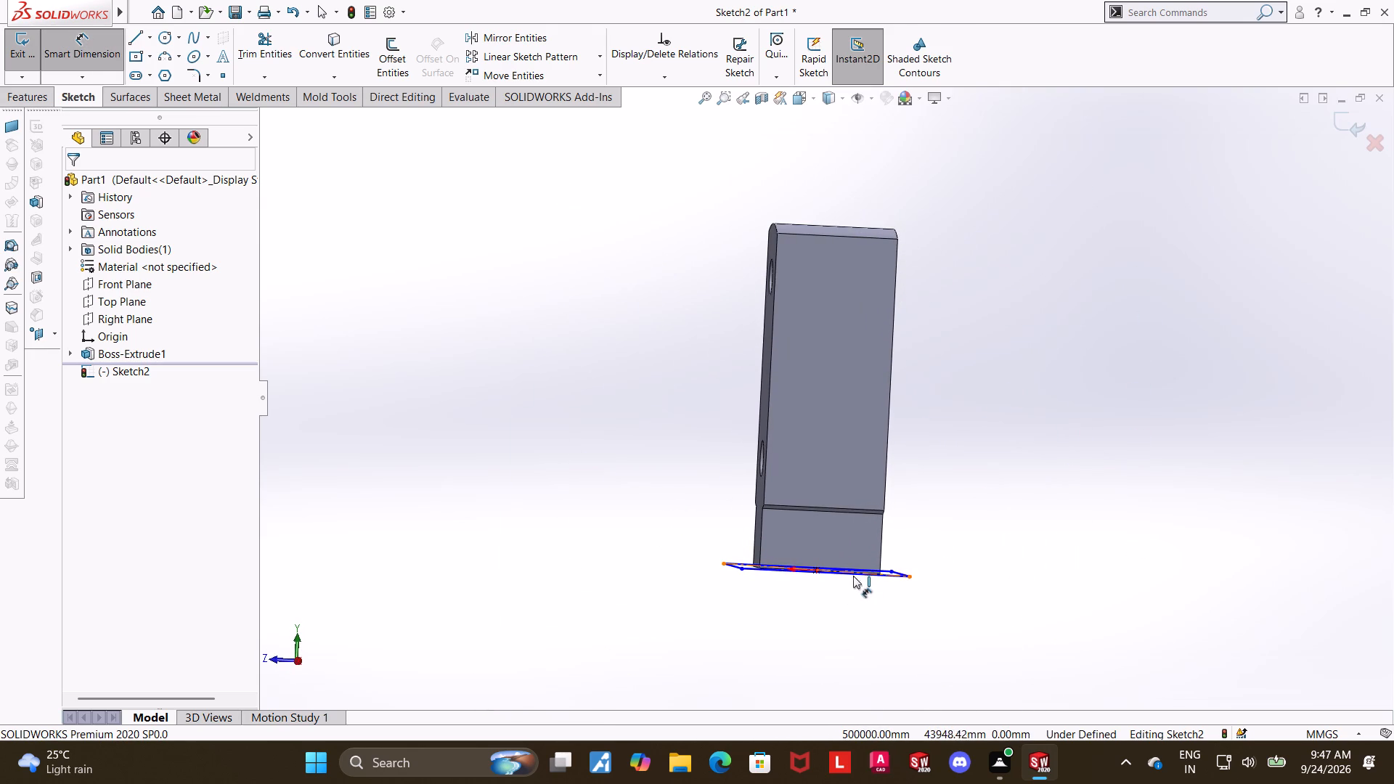
scroll(861, 588, up, 1)
middle_drag(861, 588, 924, 448)
click(926, 464)
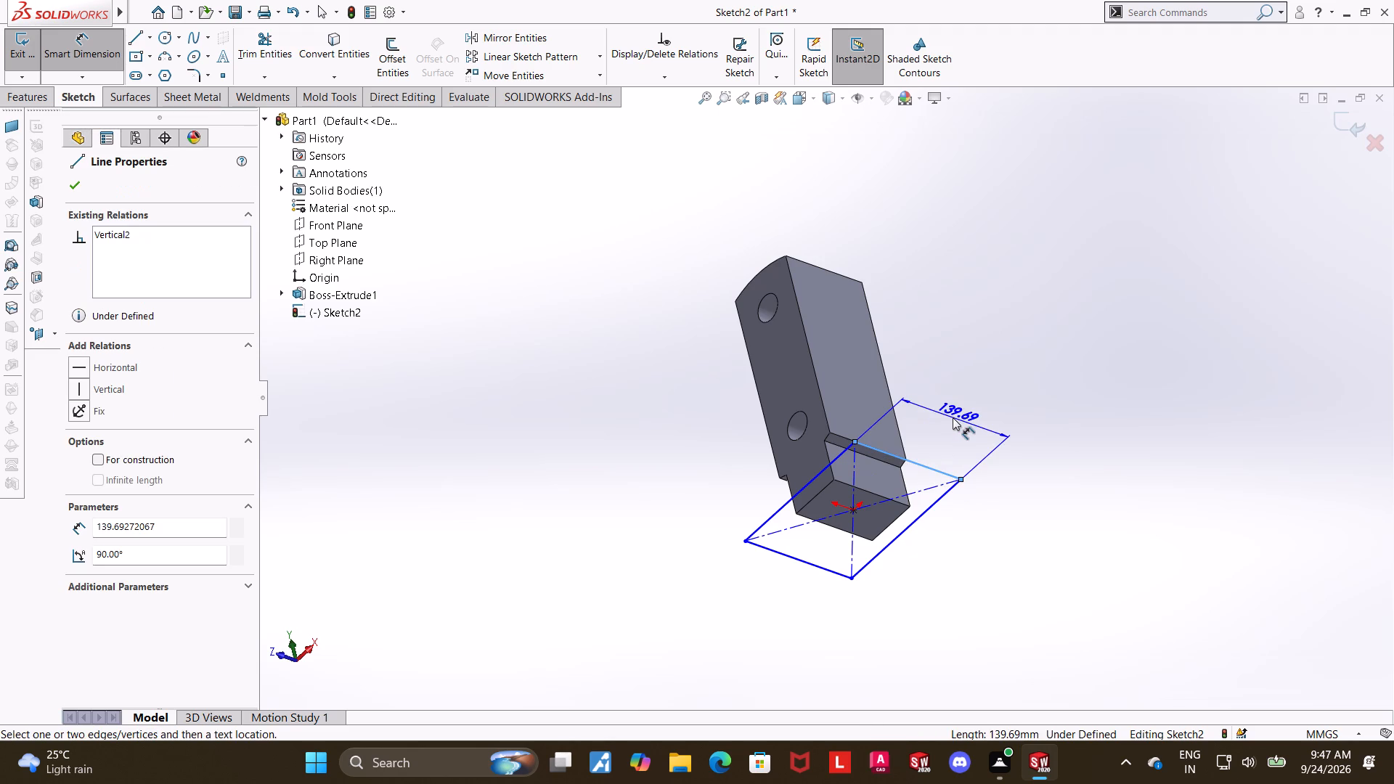
click(953, 417)
text(210)
key(Return)
key(Escape)
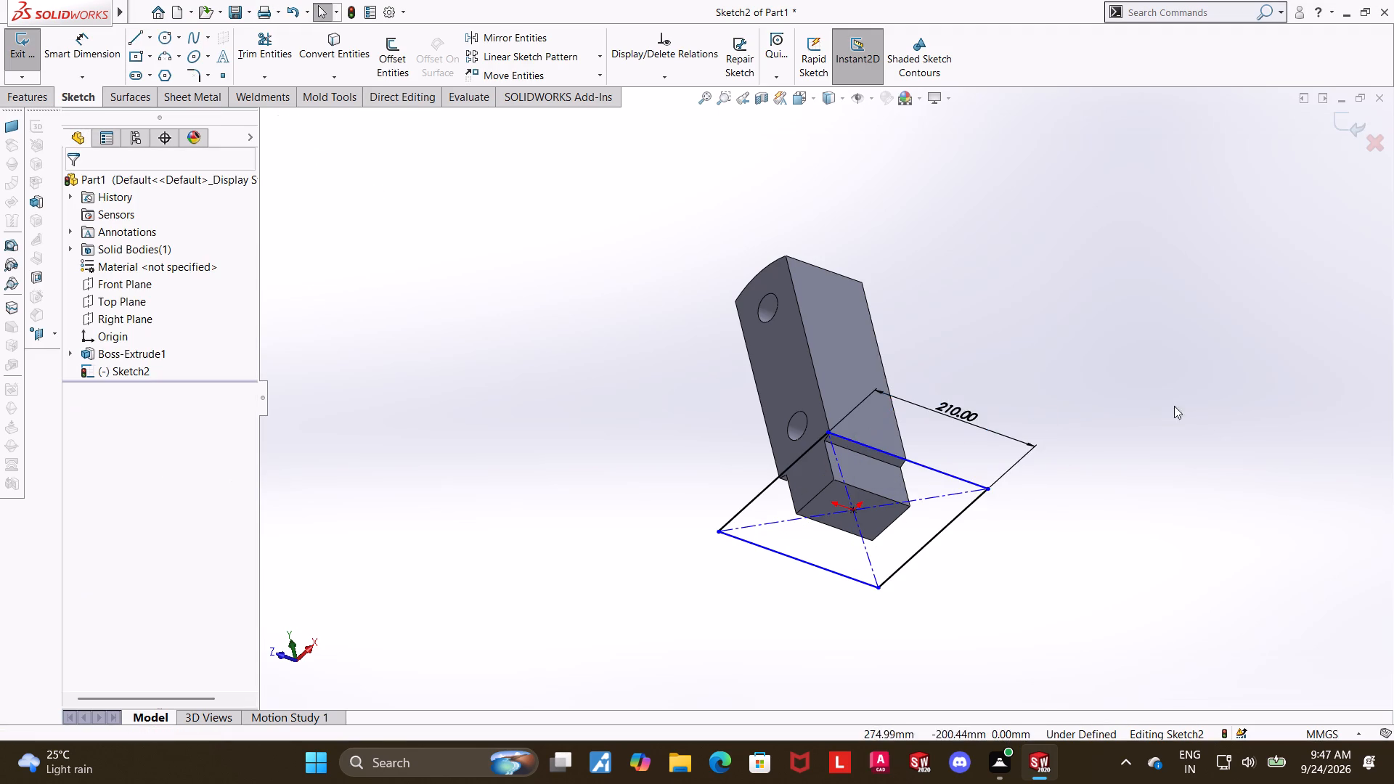
Dimension the base rectangle's other side, across the body's width, to 115 mm.
middle_drag(1152, 403, 1202, 383)
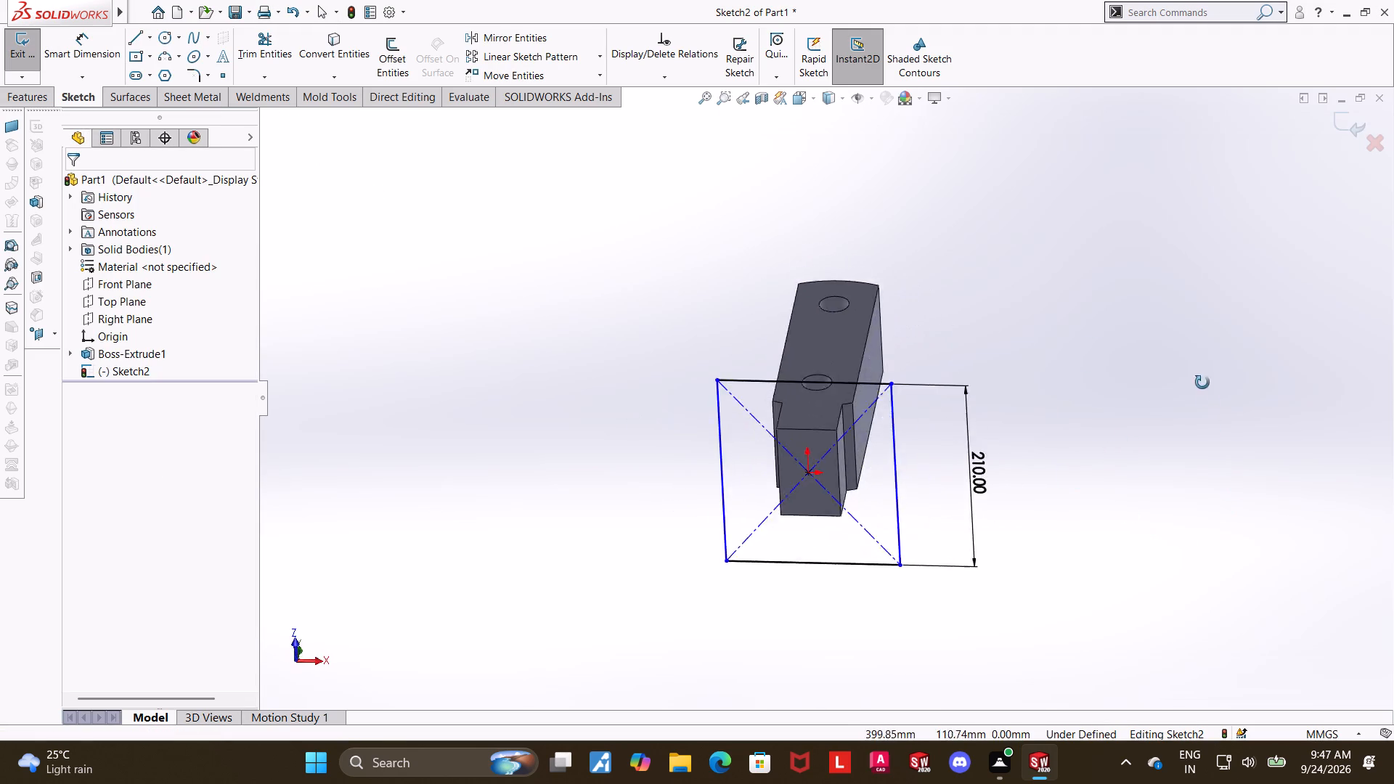
middle_drag(1202, 383, 1201, 345)
click(60, 43)
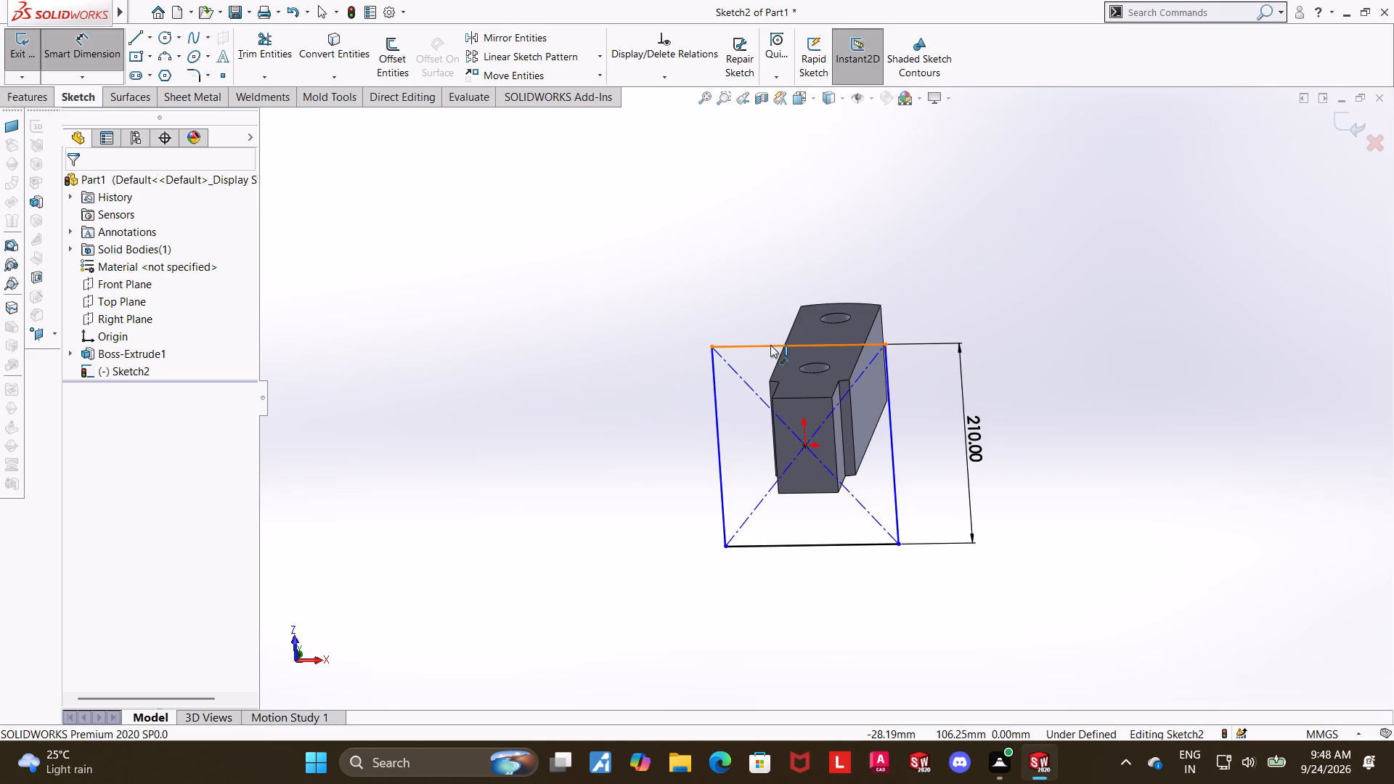
click(770, 344)
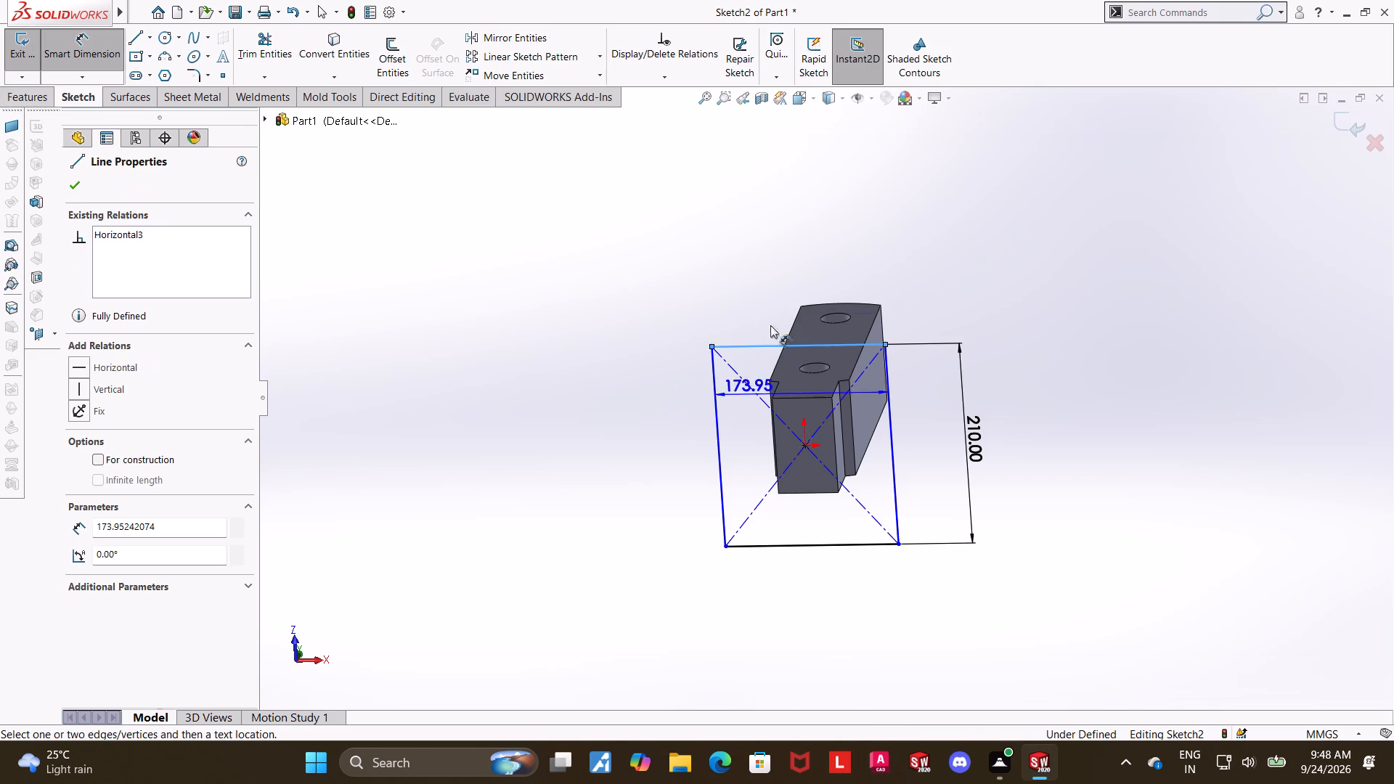
click(767, 298)
text(11)
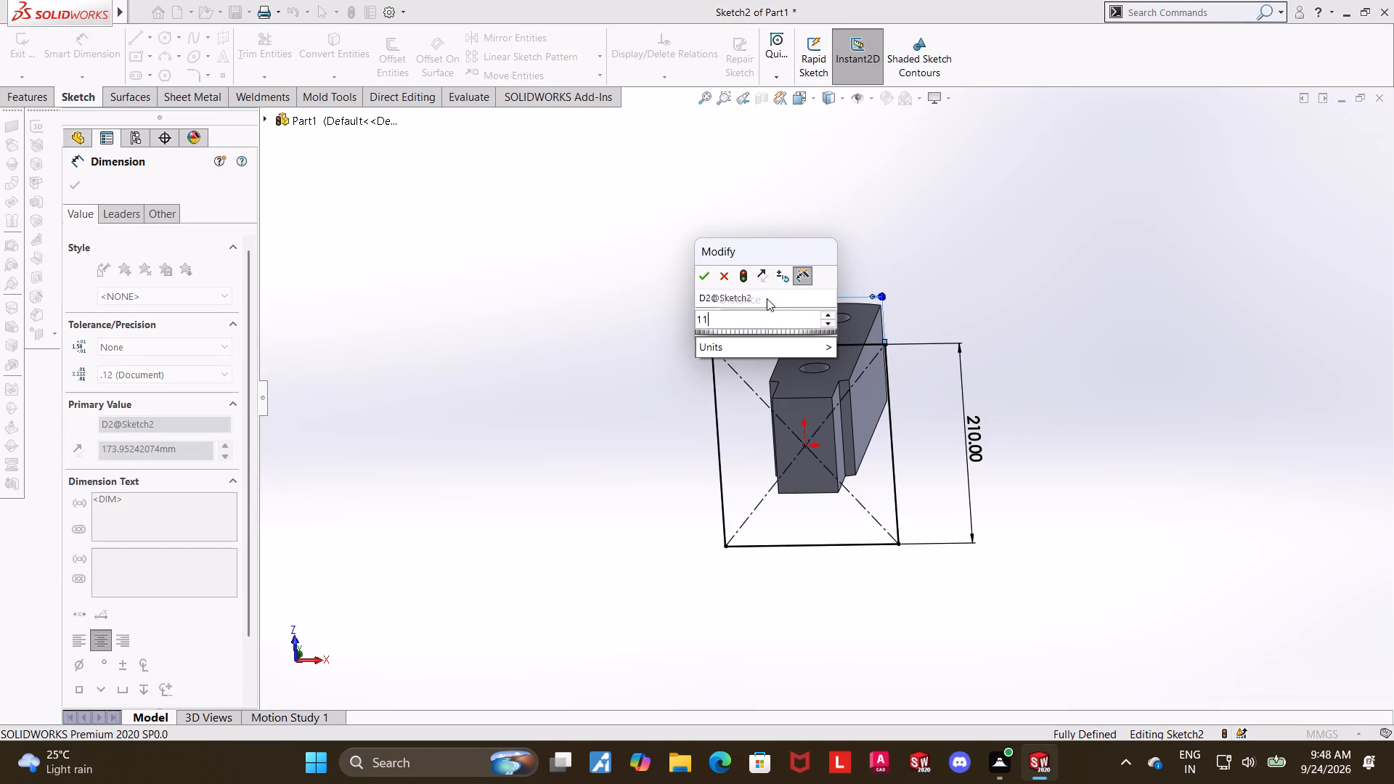
key(5)
key(Return)
key(Escape)
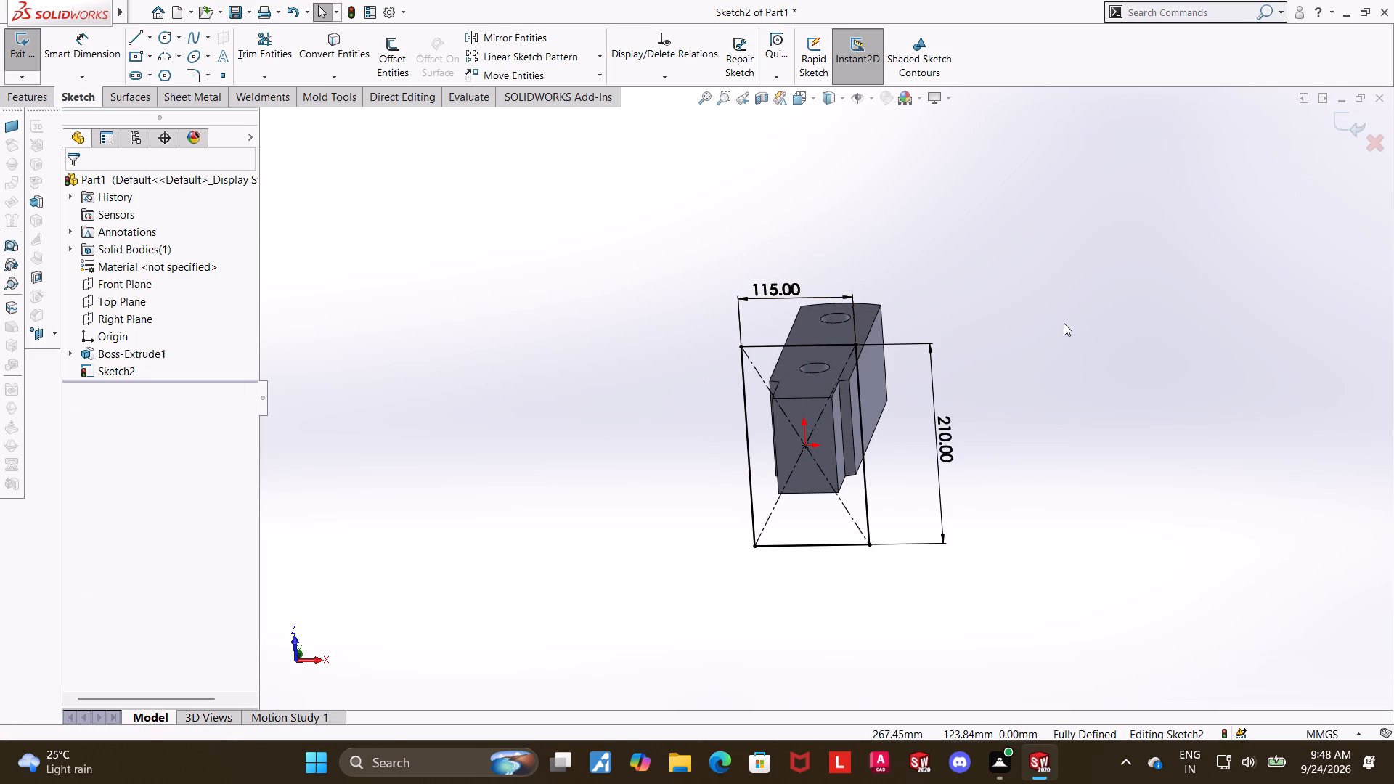
Exit the rectangle sketch and extrude it as a Blind boss 30 mm downward from the neck, merged with the body.
middle_drag(1064, 329, 1060, 385)
click(1352, 120)
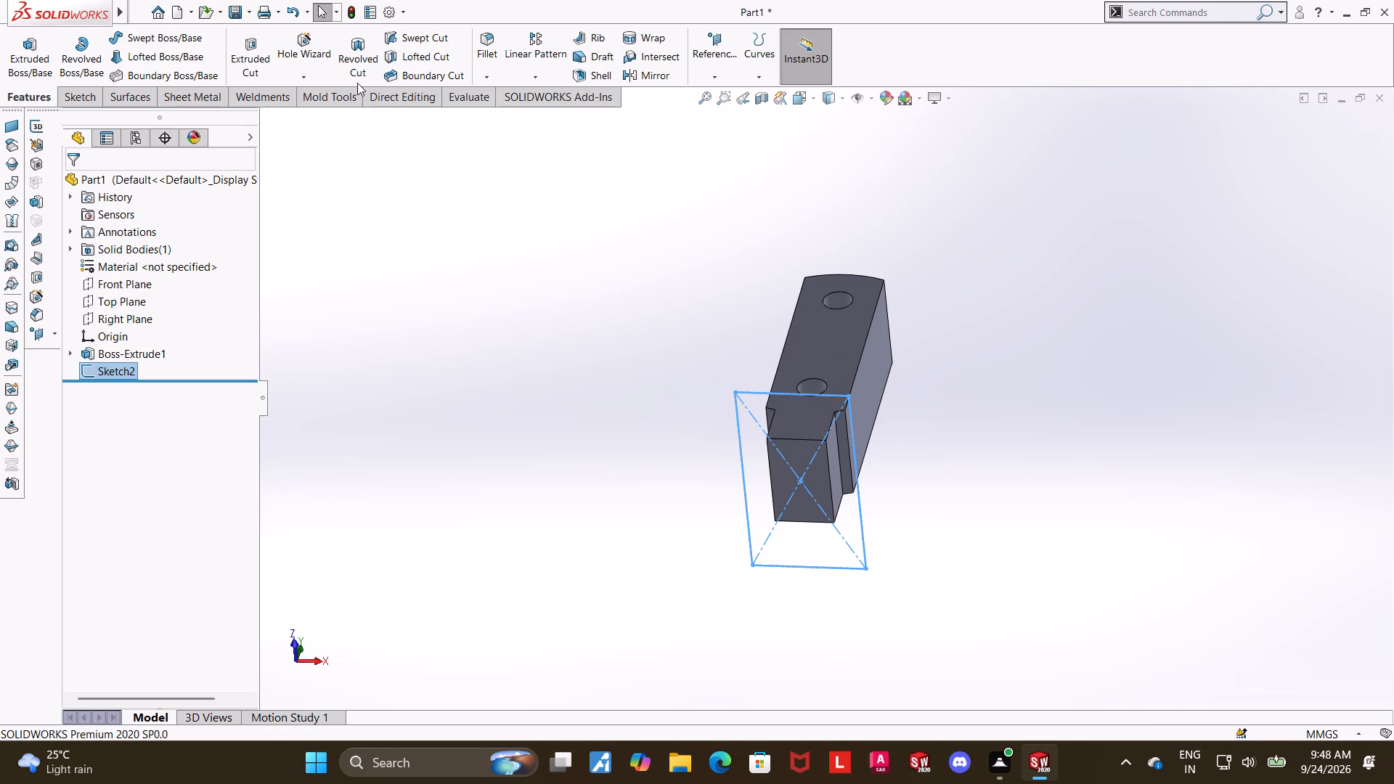
click(41, 45)
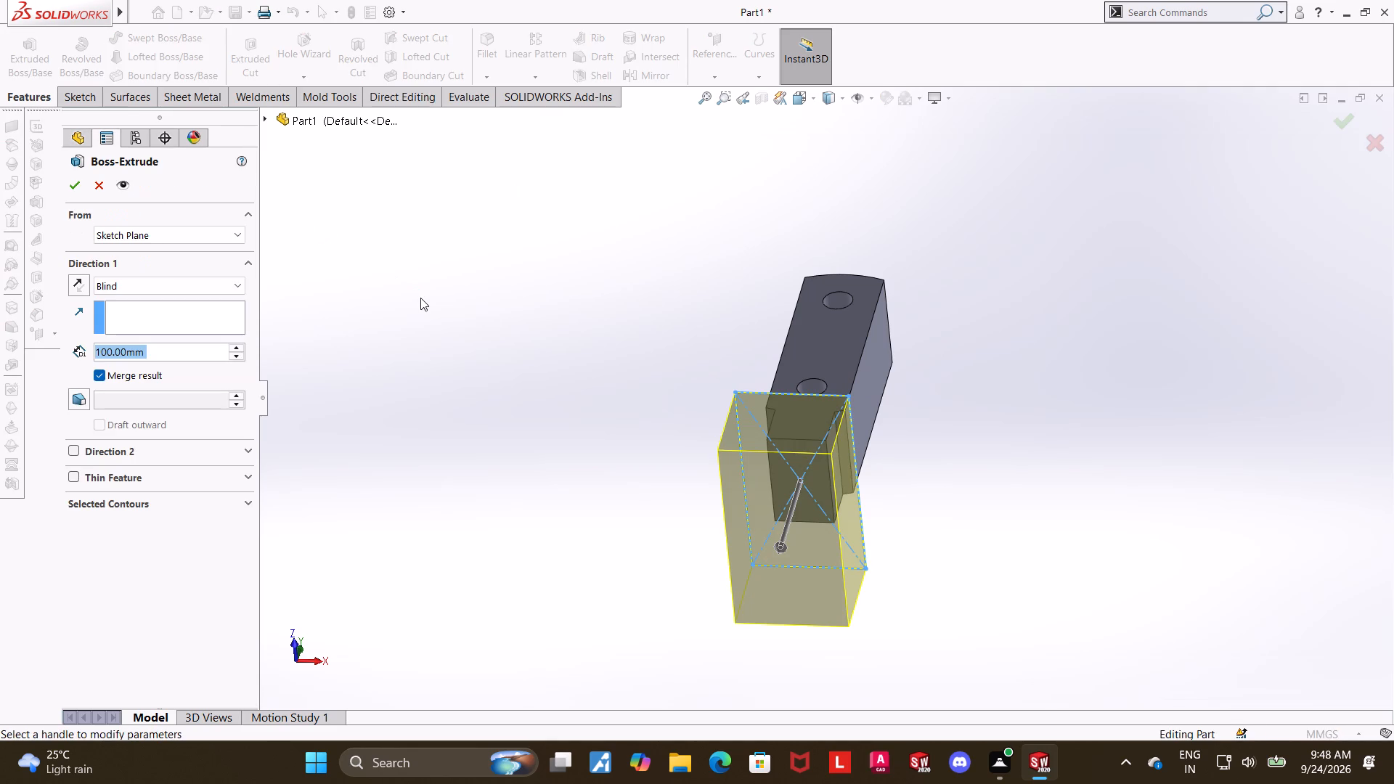
text(30)
key(Return)
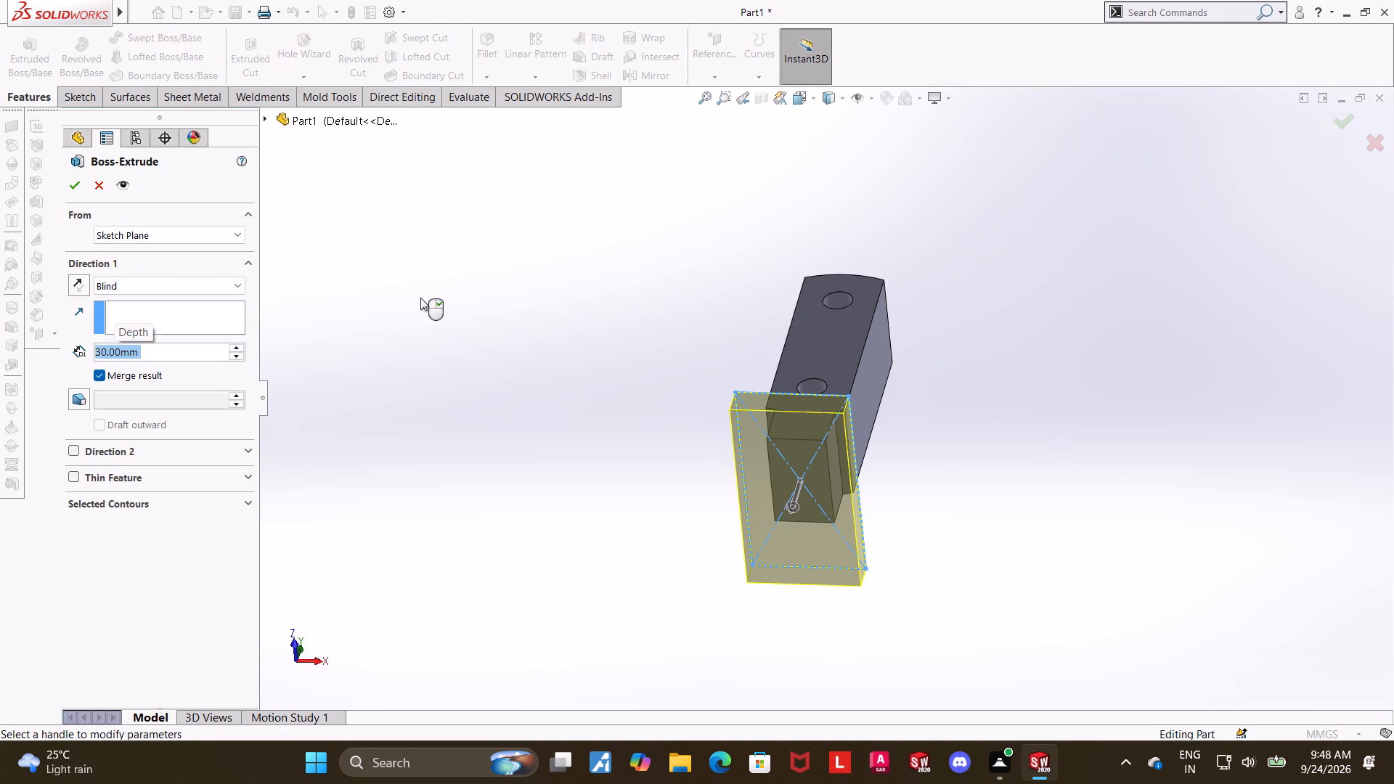
click(1098, 364)
click(70, 193)
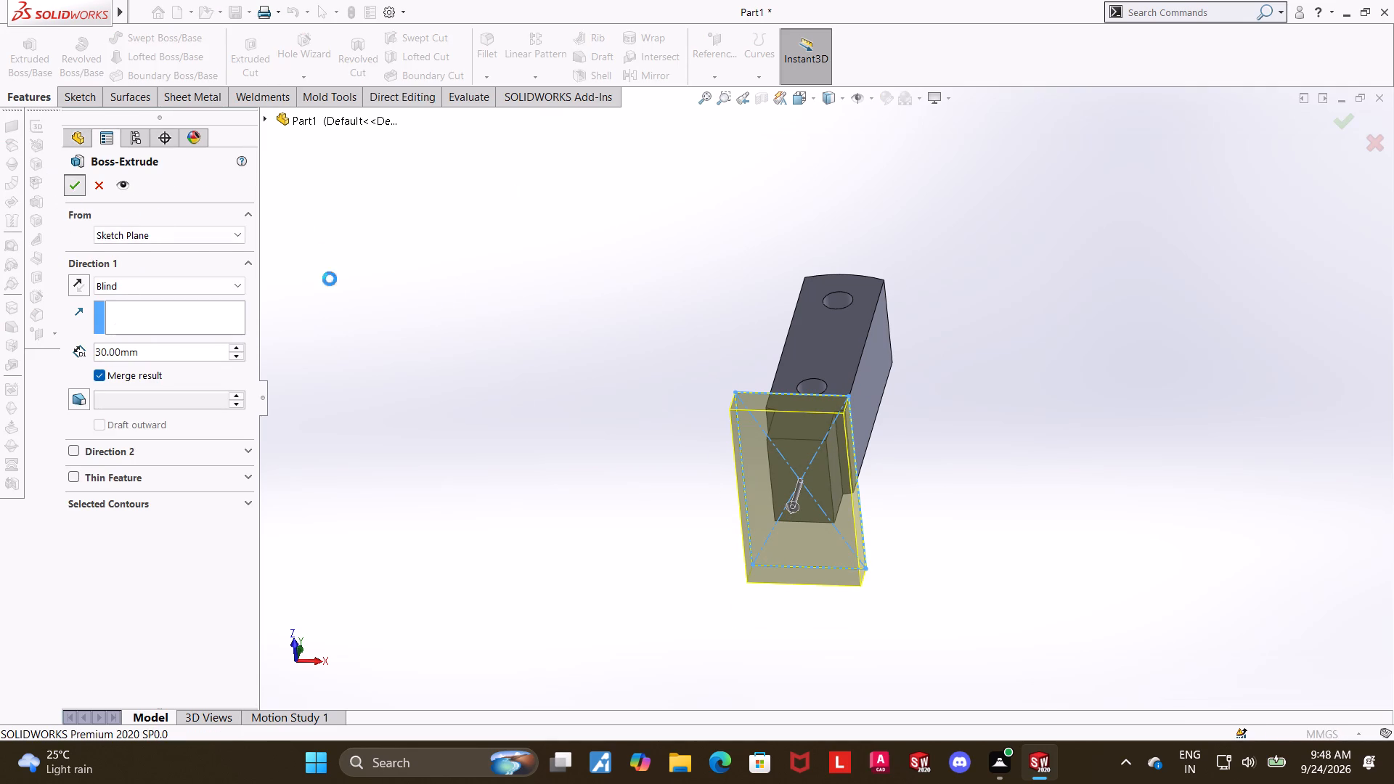
double_click(549, 453)
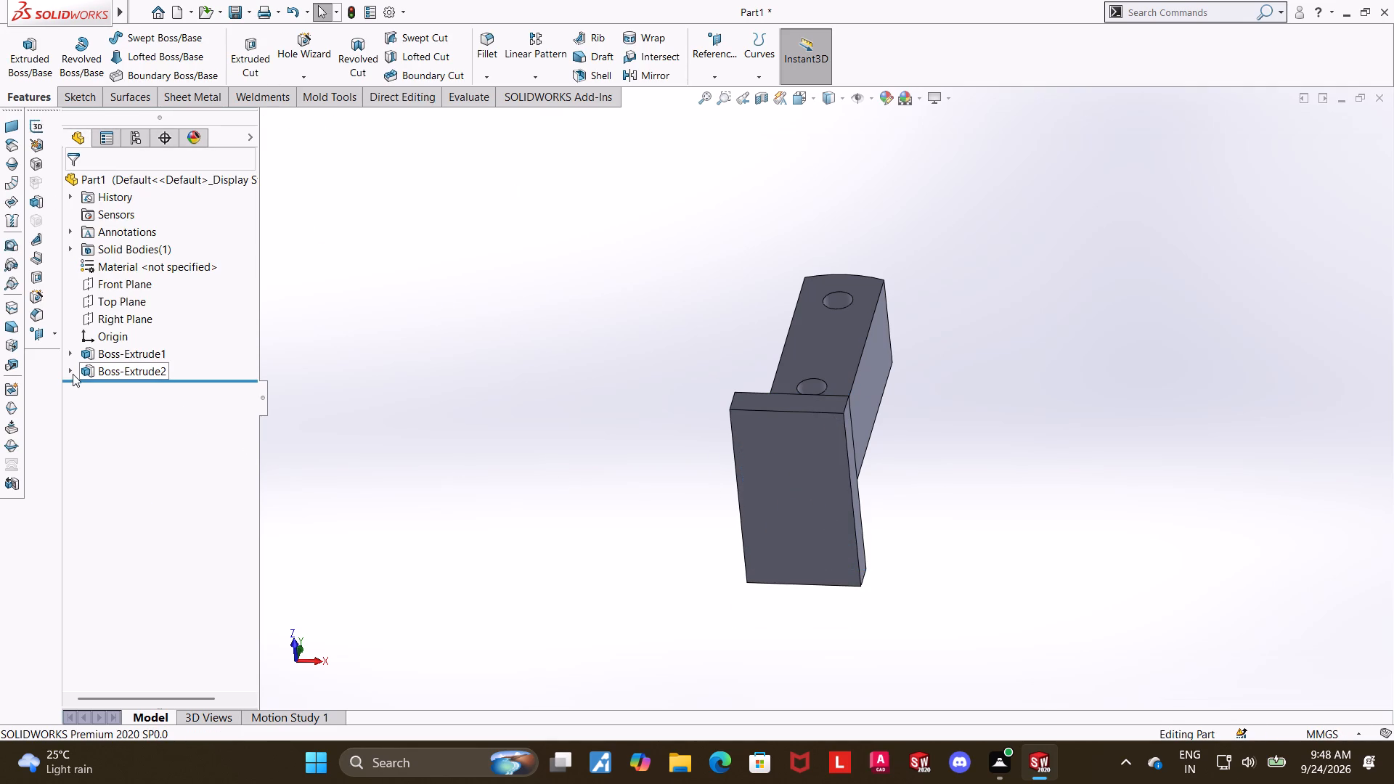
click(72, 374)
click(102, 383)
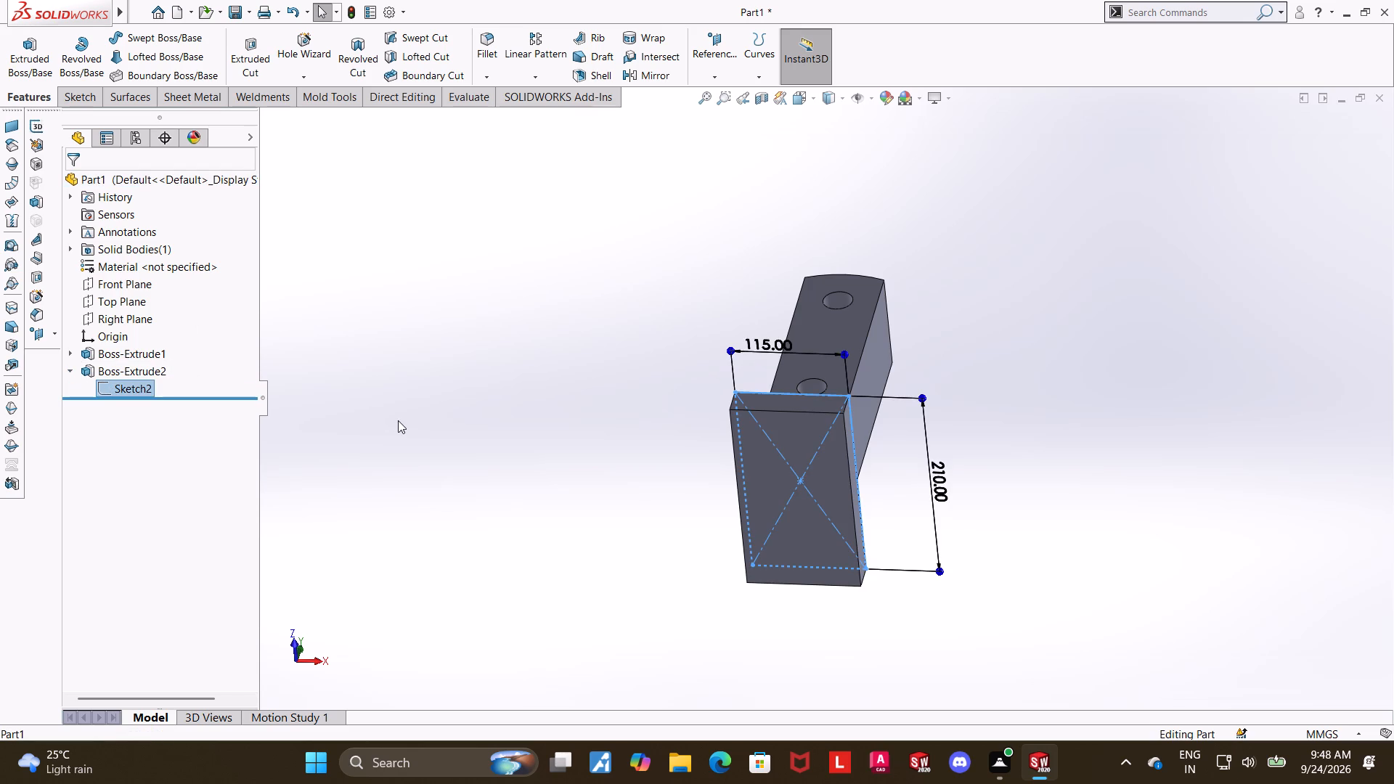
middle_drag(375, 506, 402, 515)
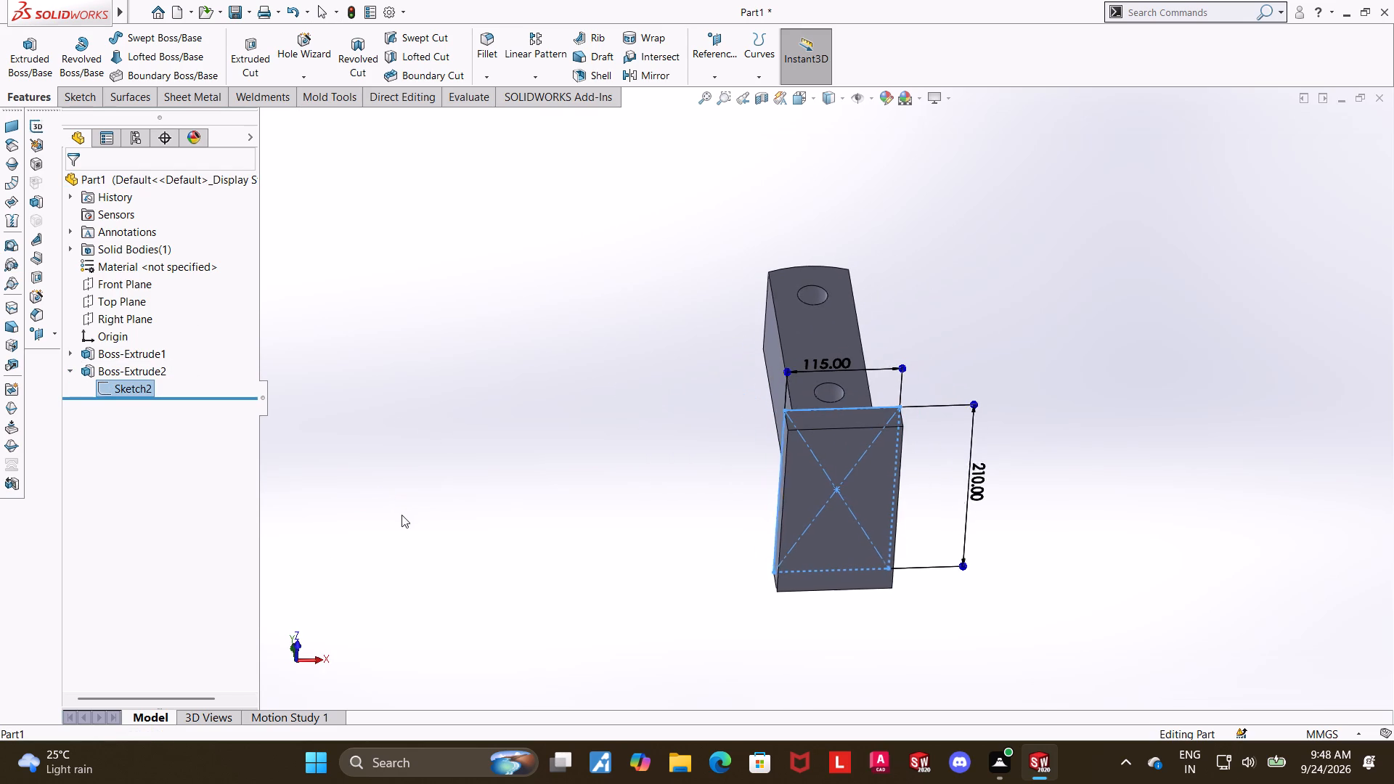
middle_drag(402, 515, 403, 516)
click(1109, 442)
Fillet the four edges where the neck meets the base's top face with a symmetric 20 mm radius.
middle_drag(1089, 449, 1013, 616)
scroll(918, 379, down, 2)
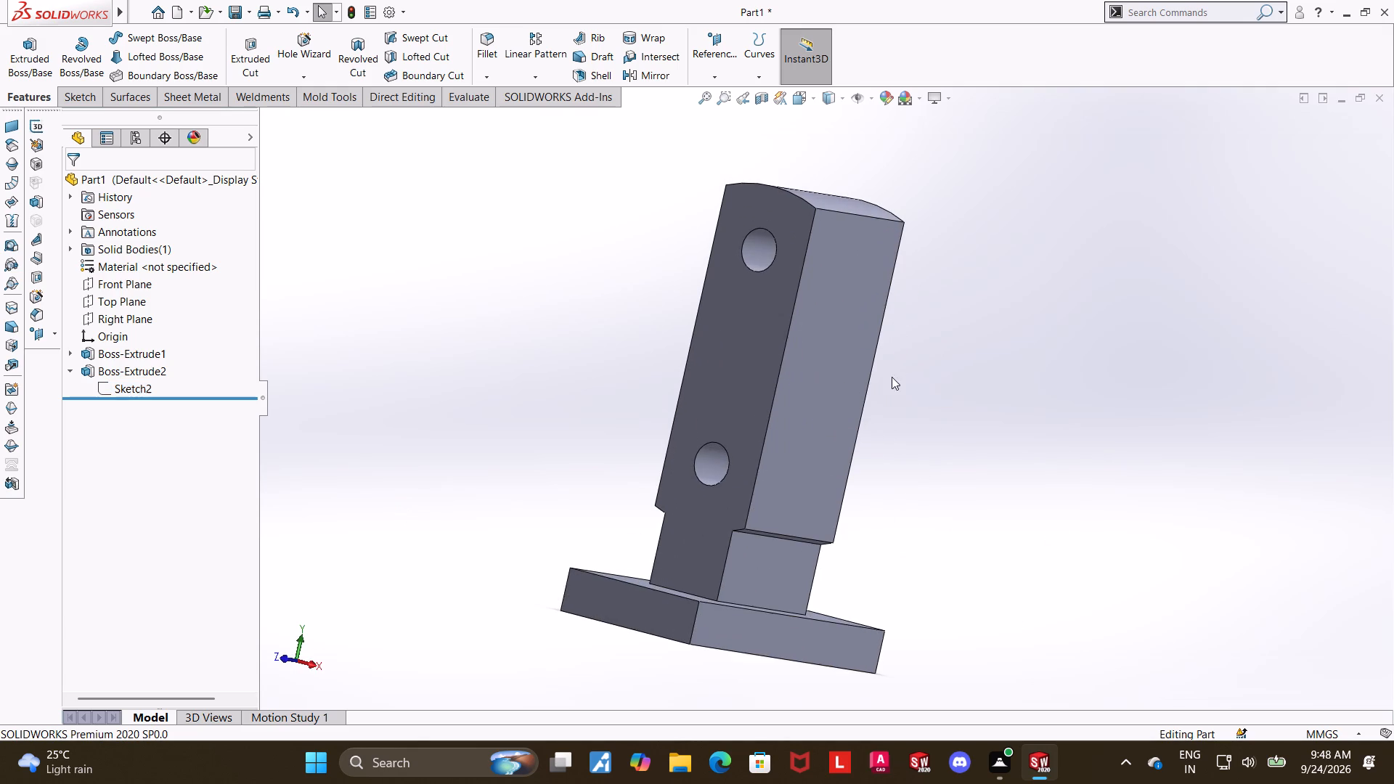
click(494, 44)
middle_drag(1036, 481, 1016, 584)
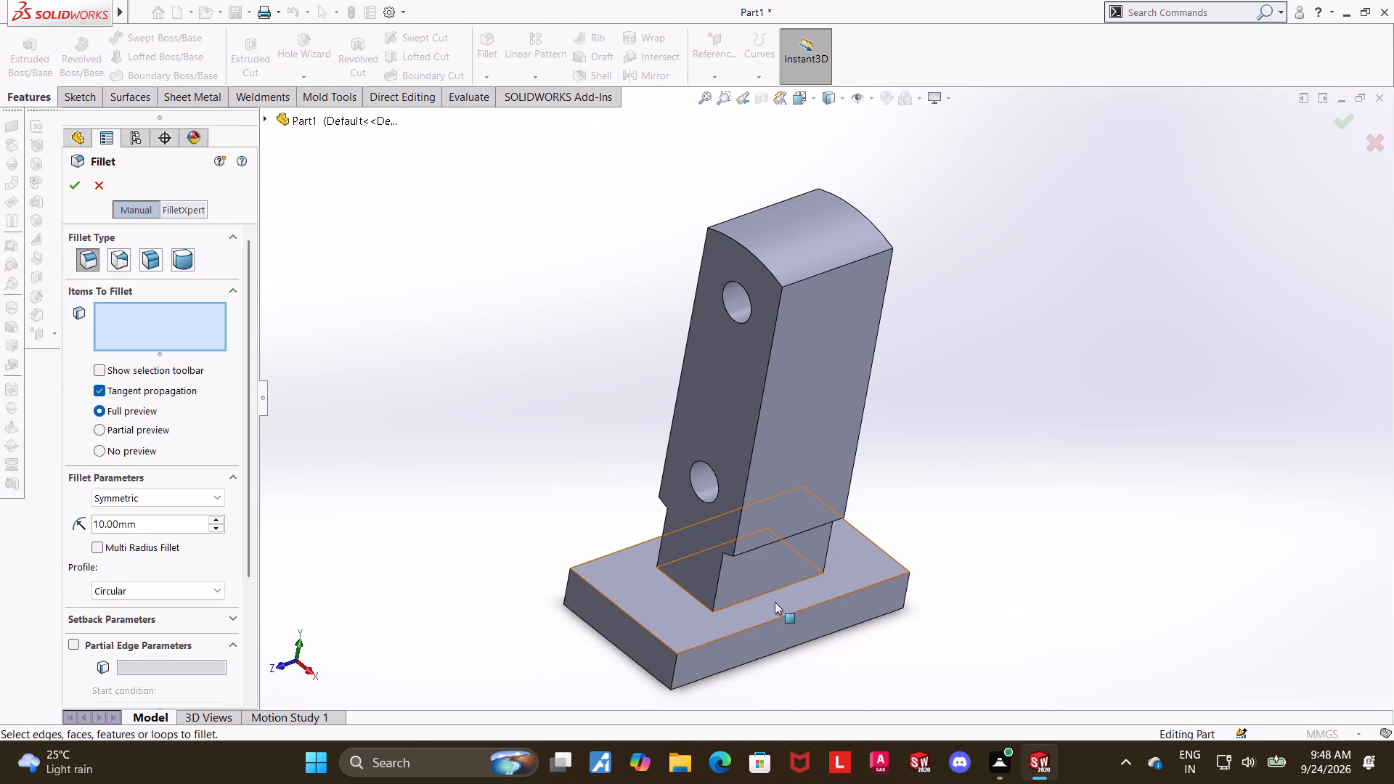
click(774, 590)
click(681, 589)
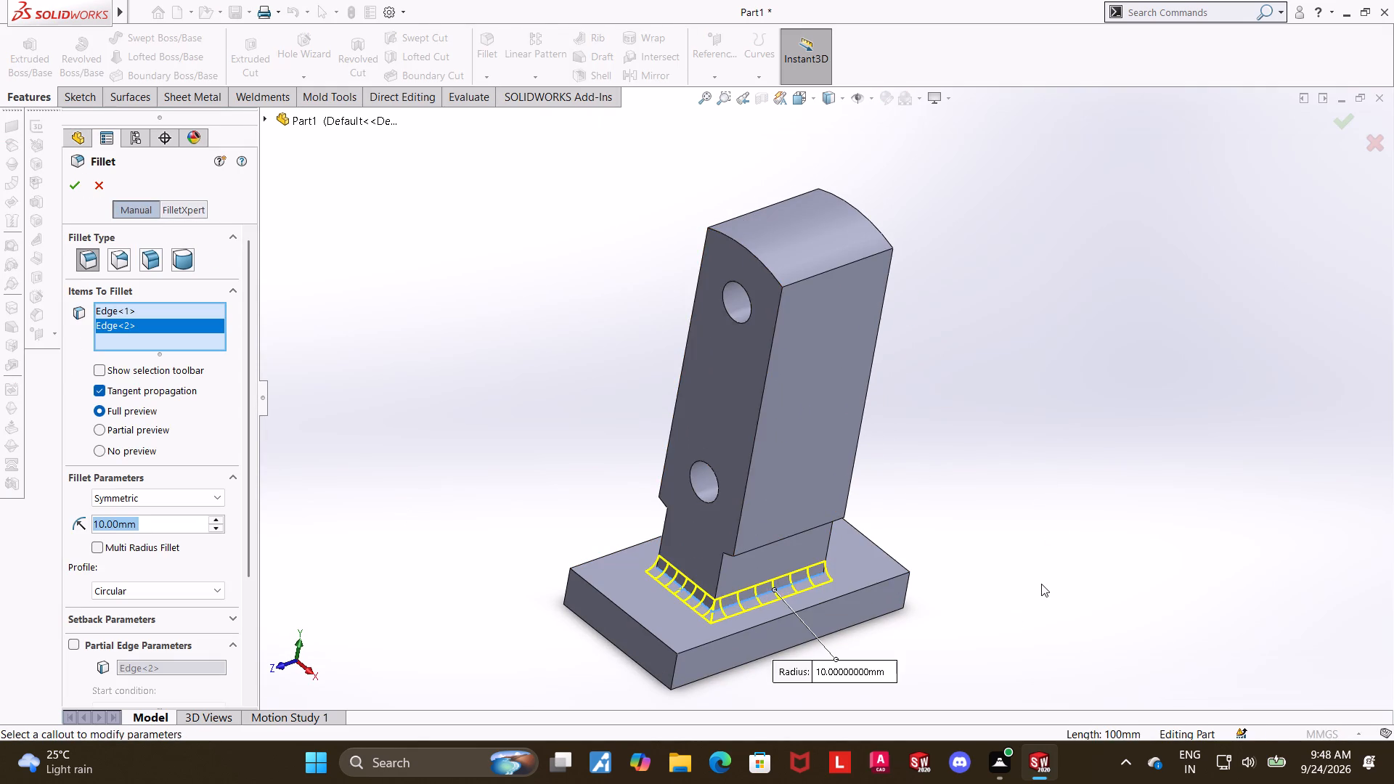
middle_drag(1052, 587, 1133, 670)
click(615, 512)
middle_drag(961, 488, 946, 488)
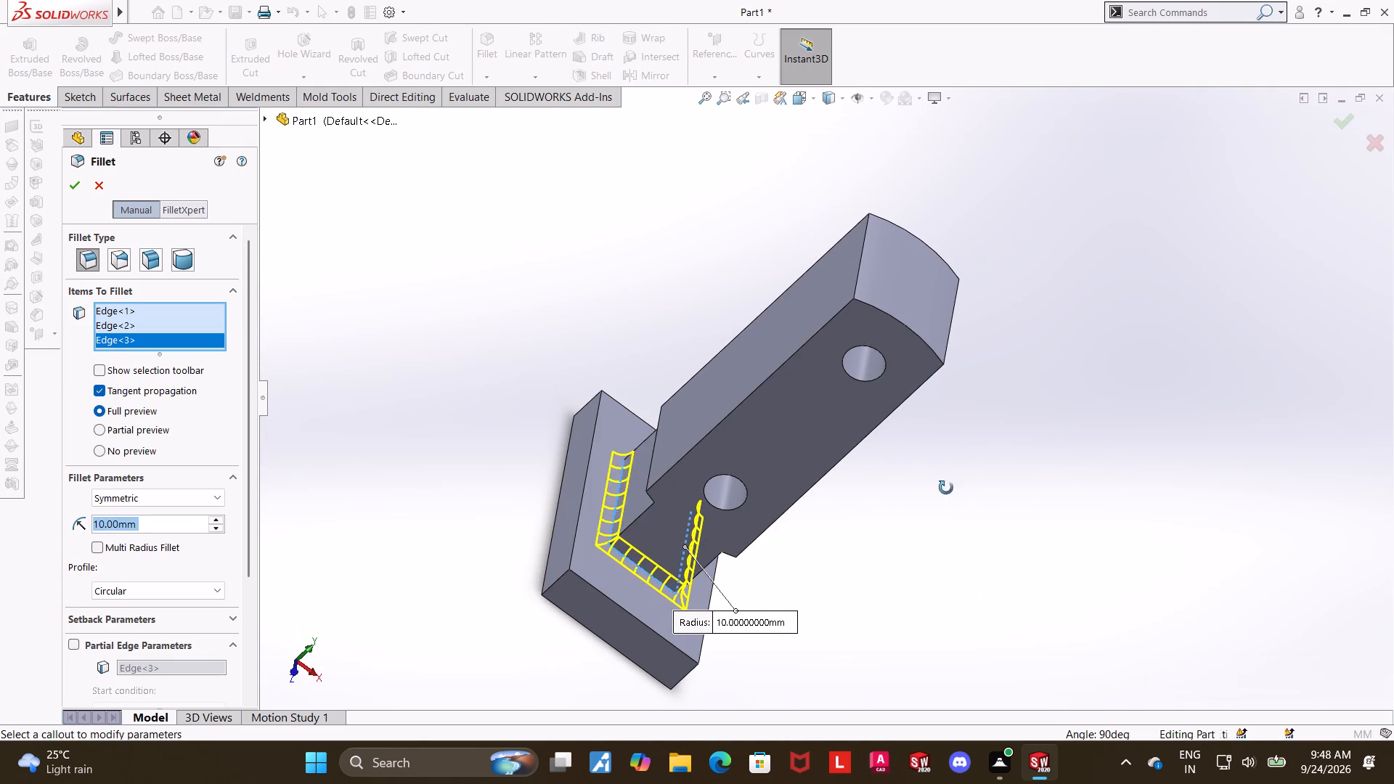
middle_drag(946, 488, 793, 603)
click(952, 415)
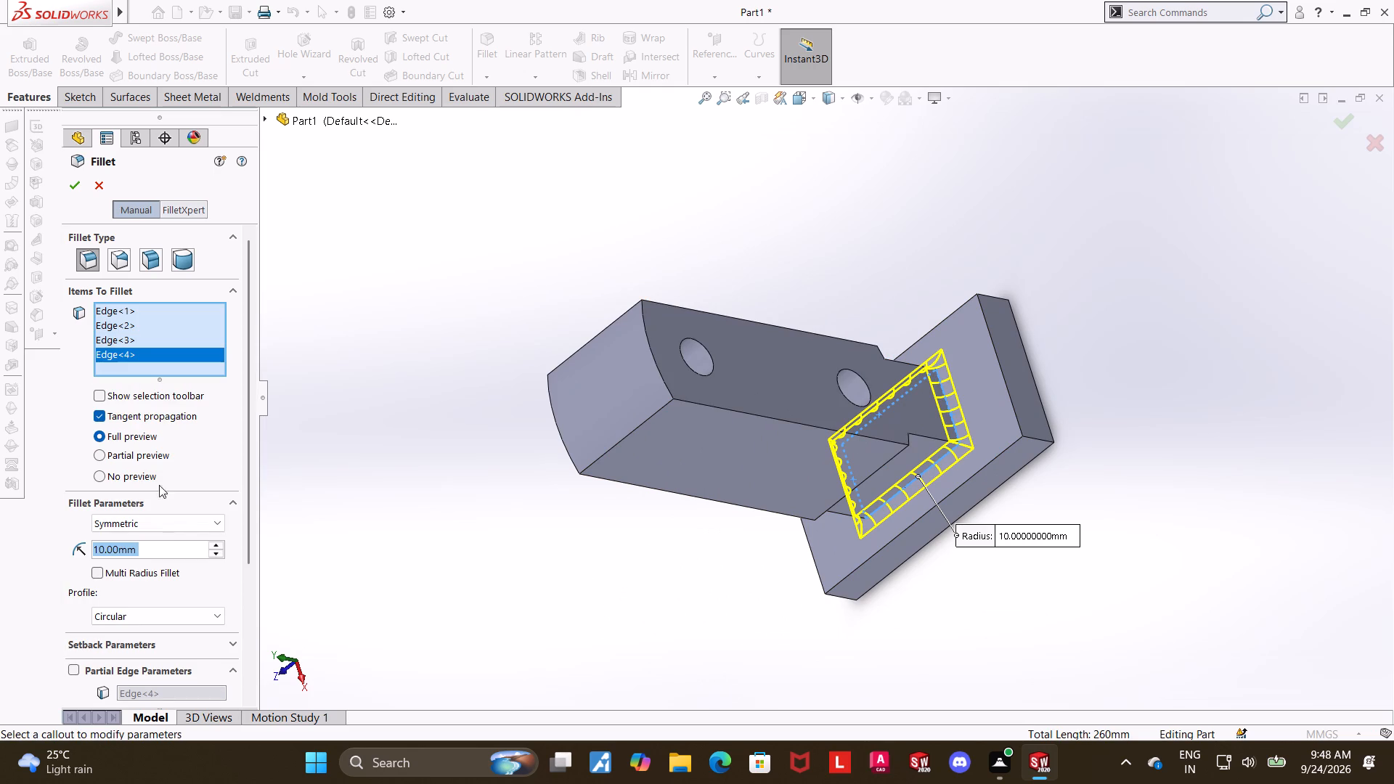
text(20)
key(Return)
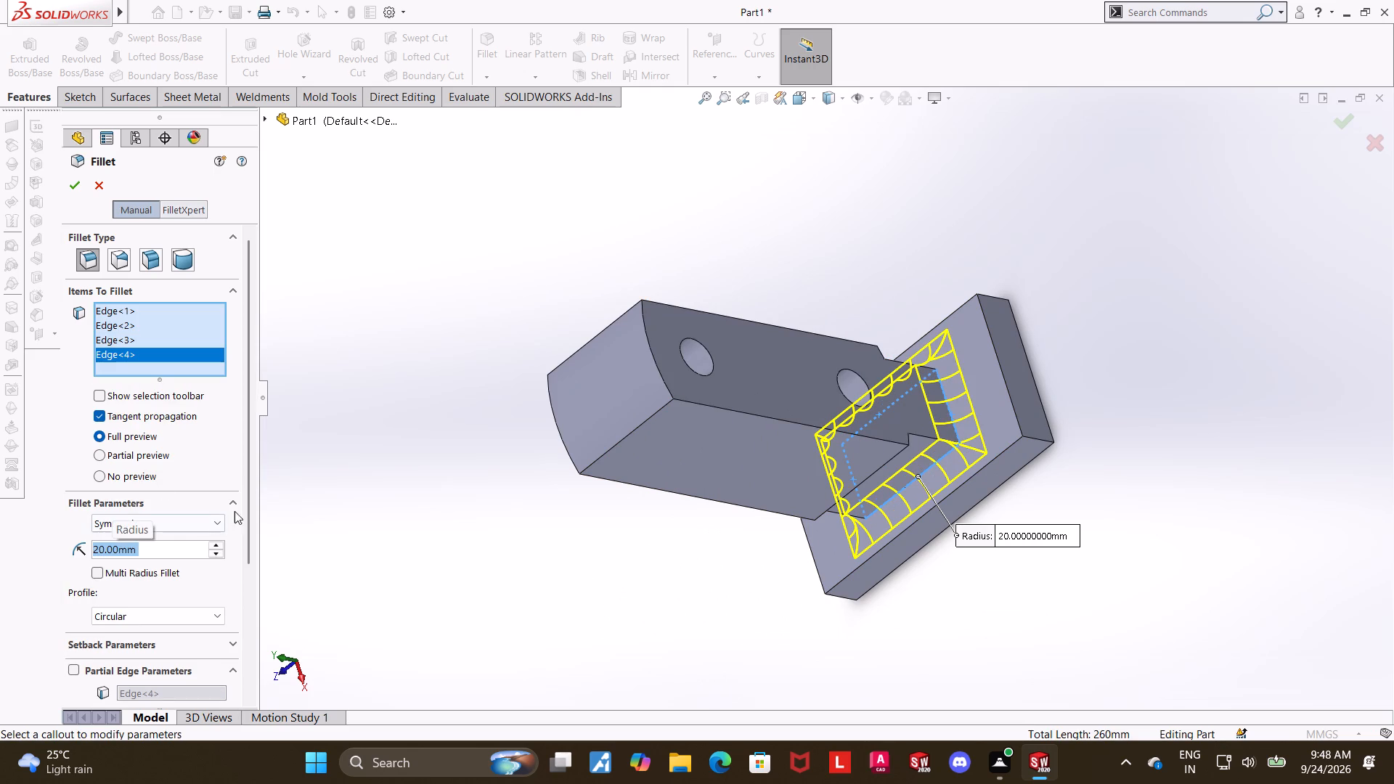
click(79, 191)
Examine the filleted part from several angles, including the Right view.
scroll(1042, 433, up, 5)
middle_drag(938, 490, 1030, 313)
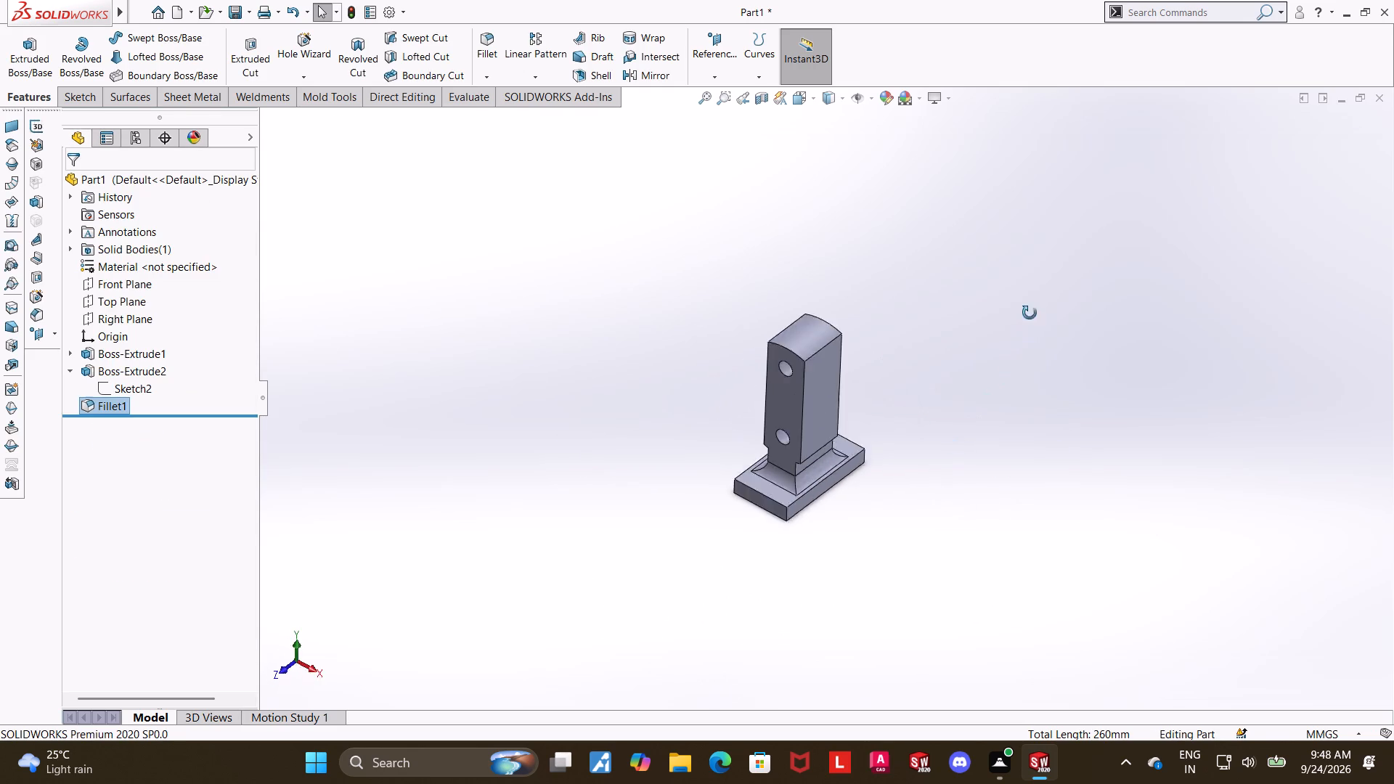
middle_drag(1030, 313, 1074, 133)
scroll(893, 385, down, 2)
middle_drag(863, 424, 771, 502)
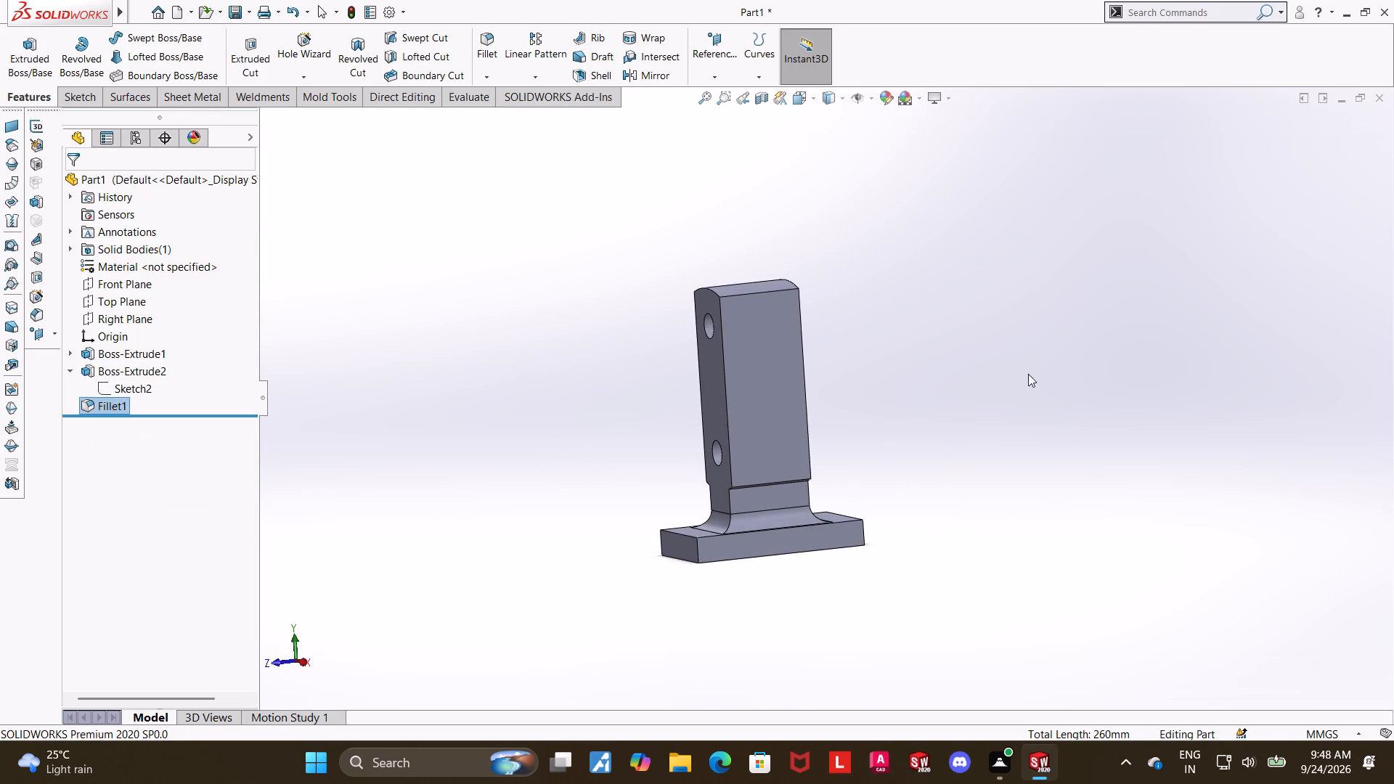
middle_drag(989, 382, 958, 400)
click(776, 377)
click(476, 373)
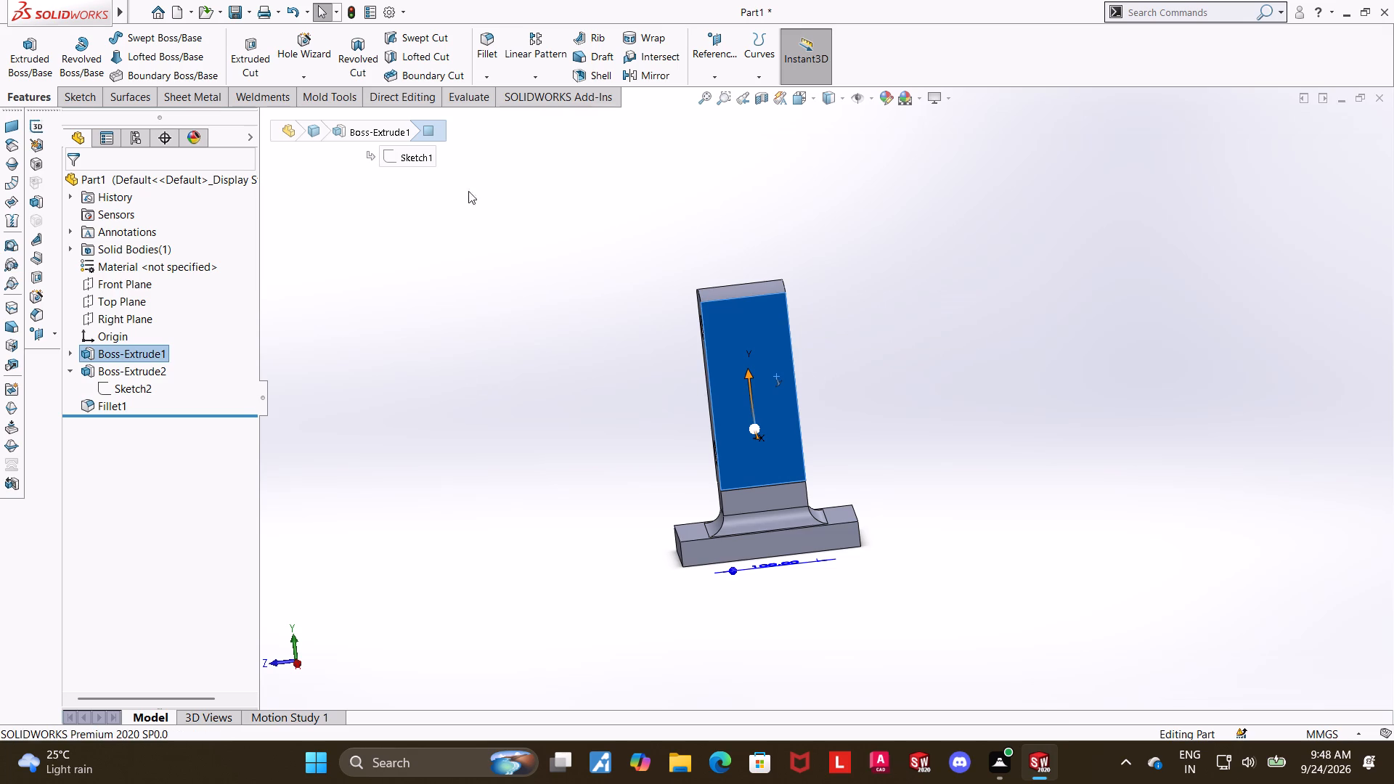
click(807, 99)
click(693, 484)
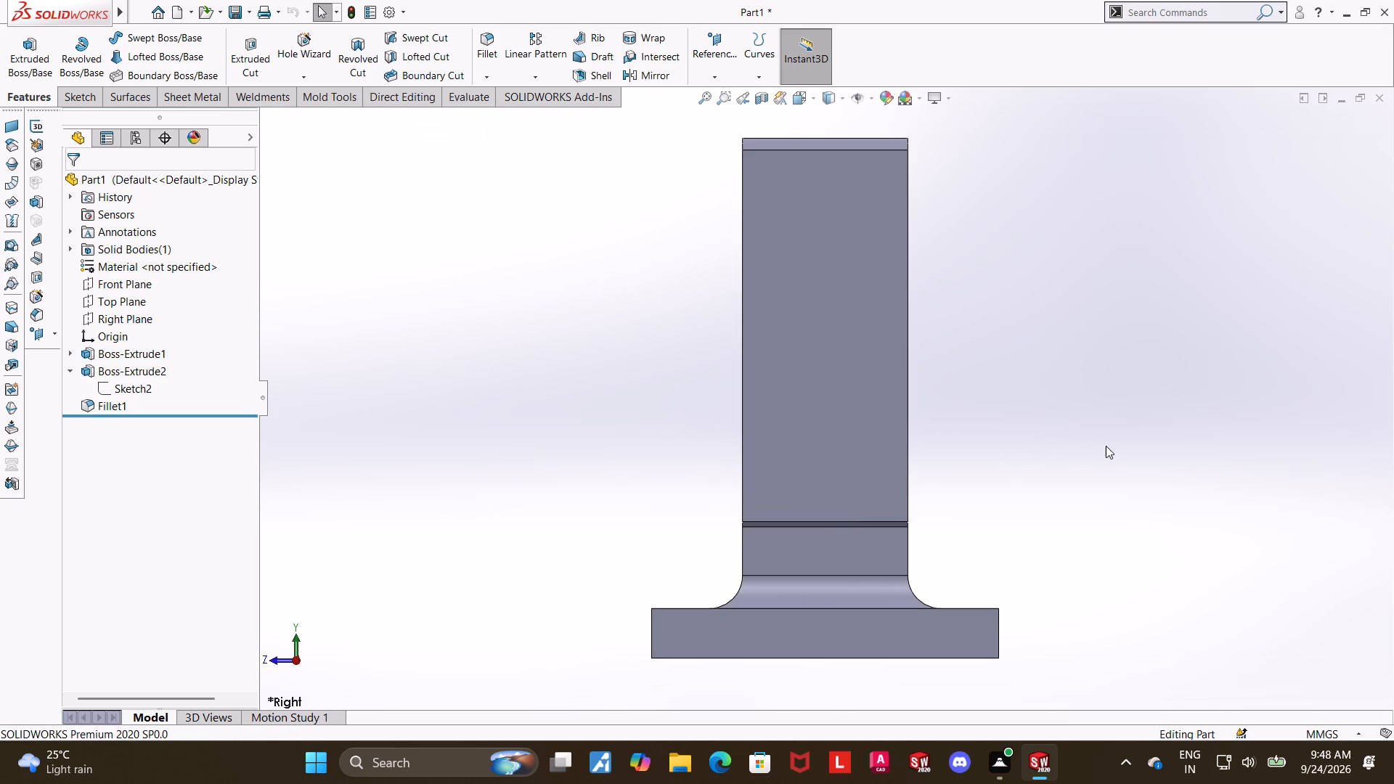
middle_drag(1077, 437, 1101, 436)
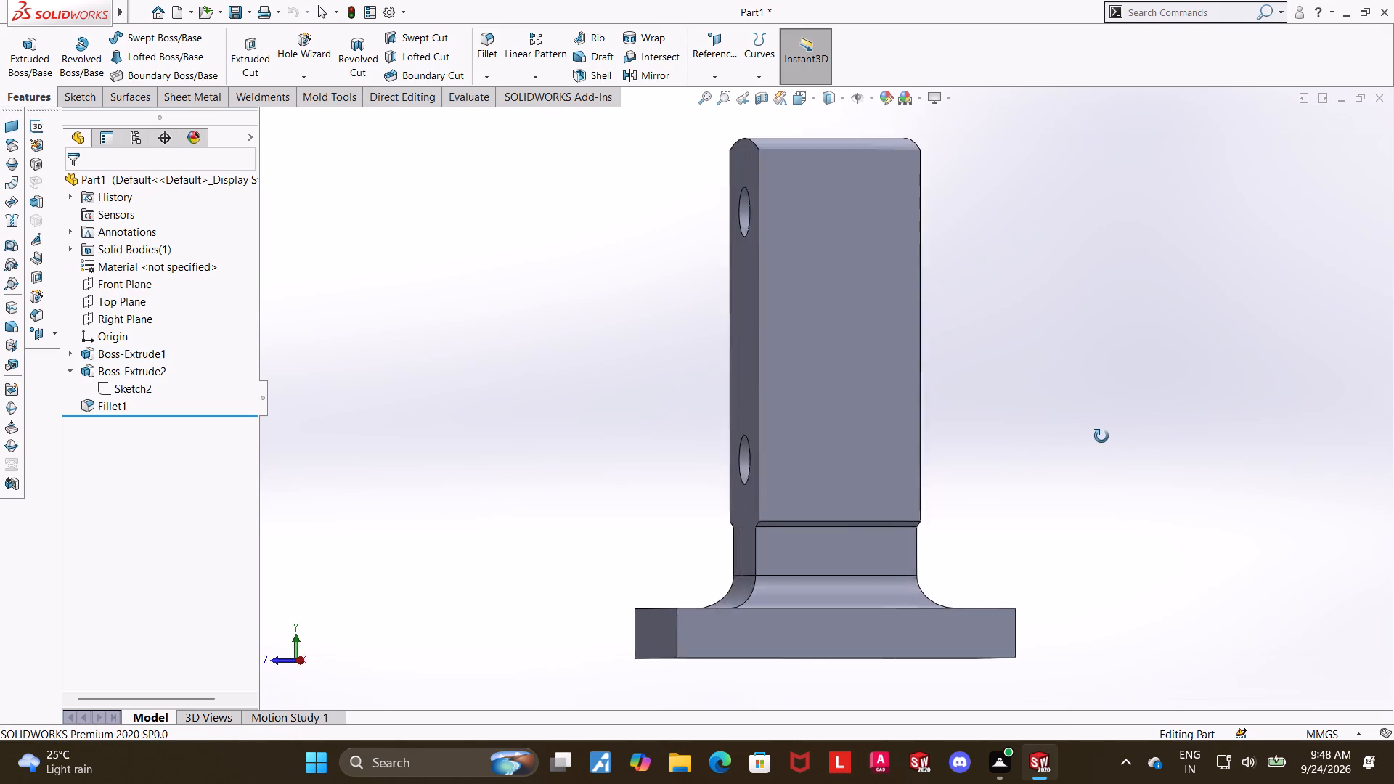
middle_drag(1101, 436, 1141, 439)
middle_drag(1140, 439, 1053, 467)
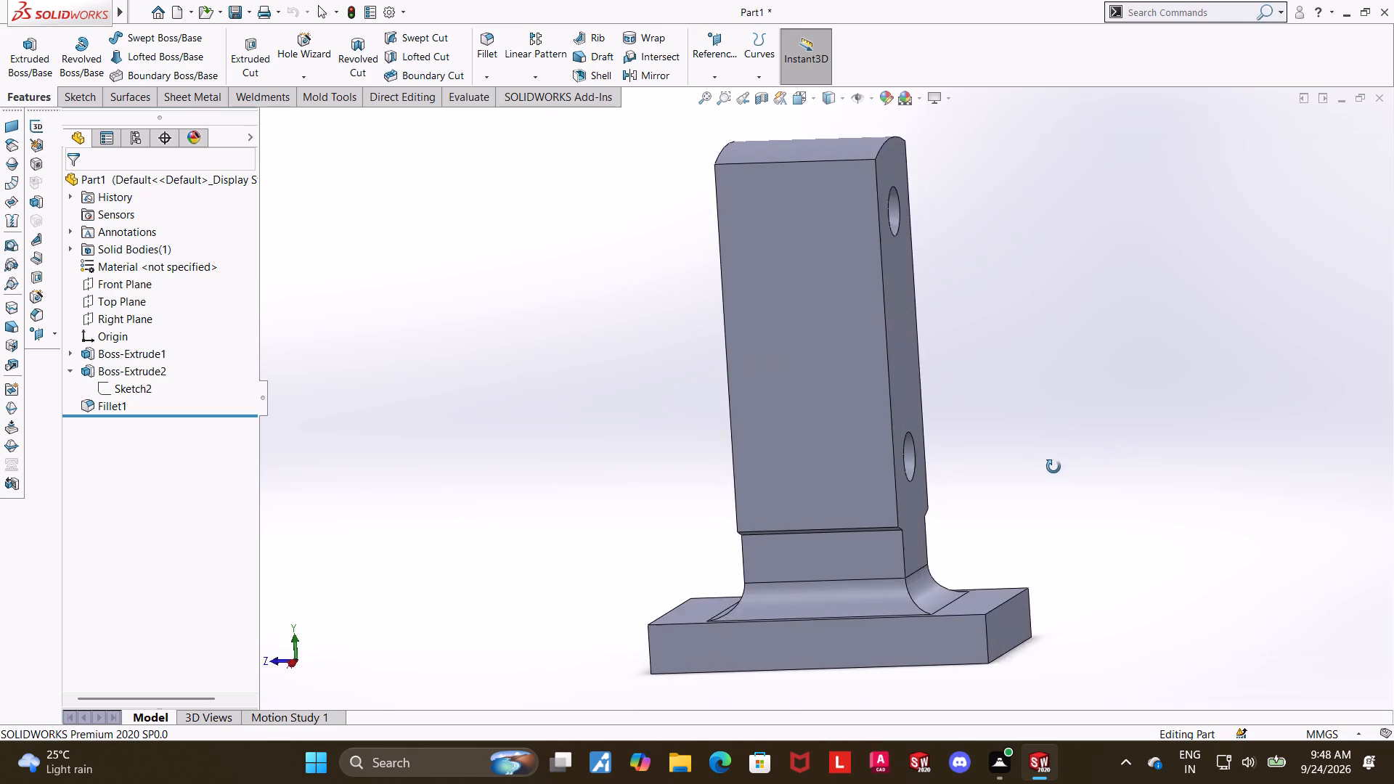
middle_drag(1053, 467, 1071, 464)
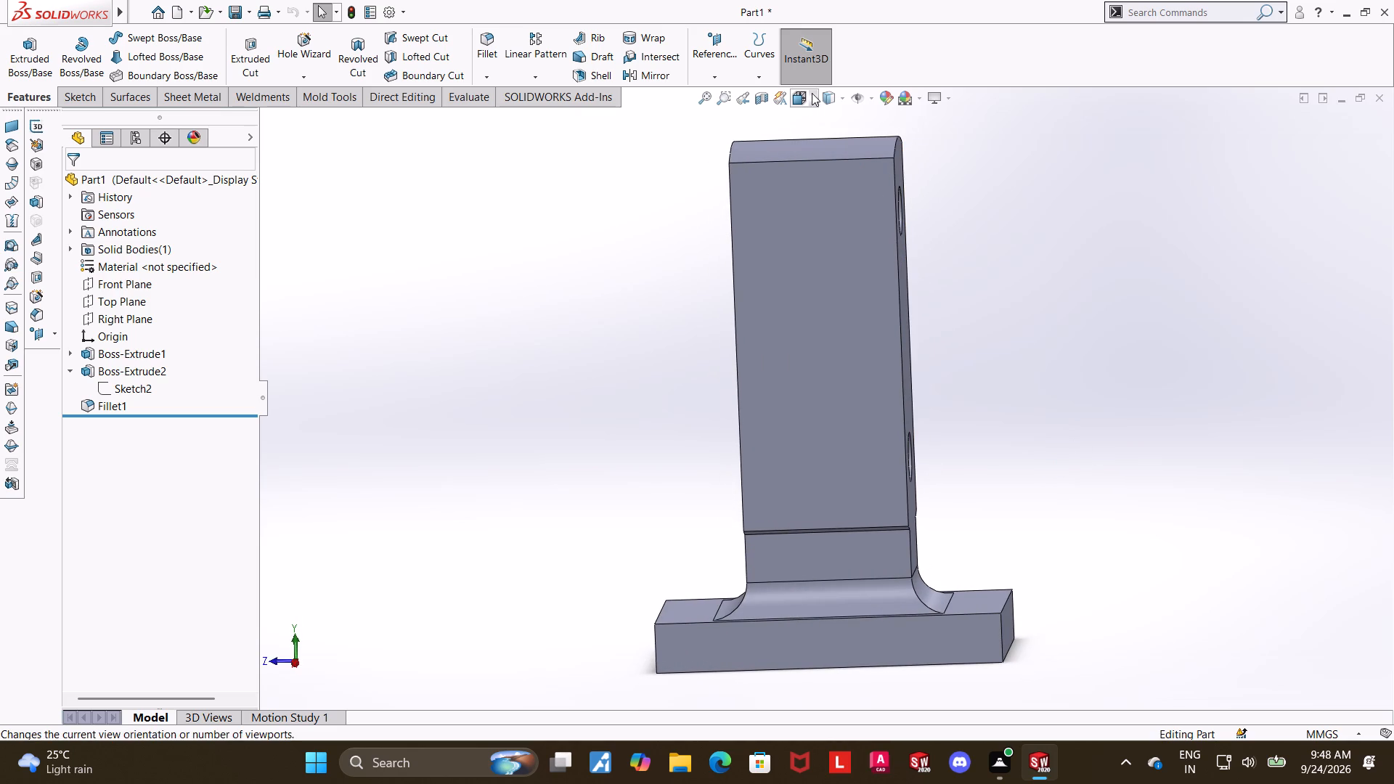
Start a new sketch on the body's flat side face in the Right view, oriented normal to the sketch.
click(812, 93)
click(660, 431)
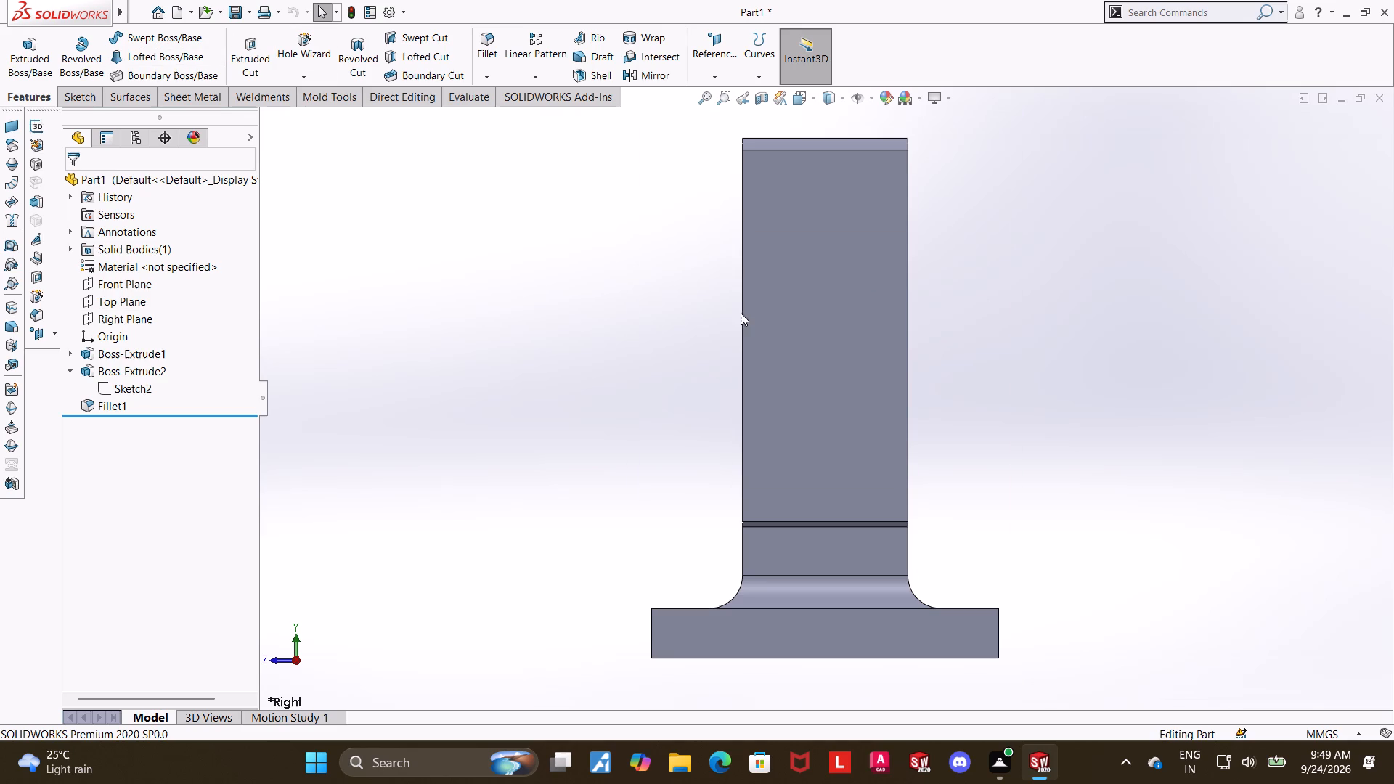
click(839, 301)
click(908, 261)
click(144, 434)
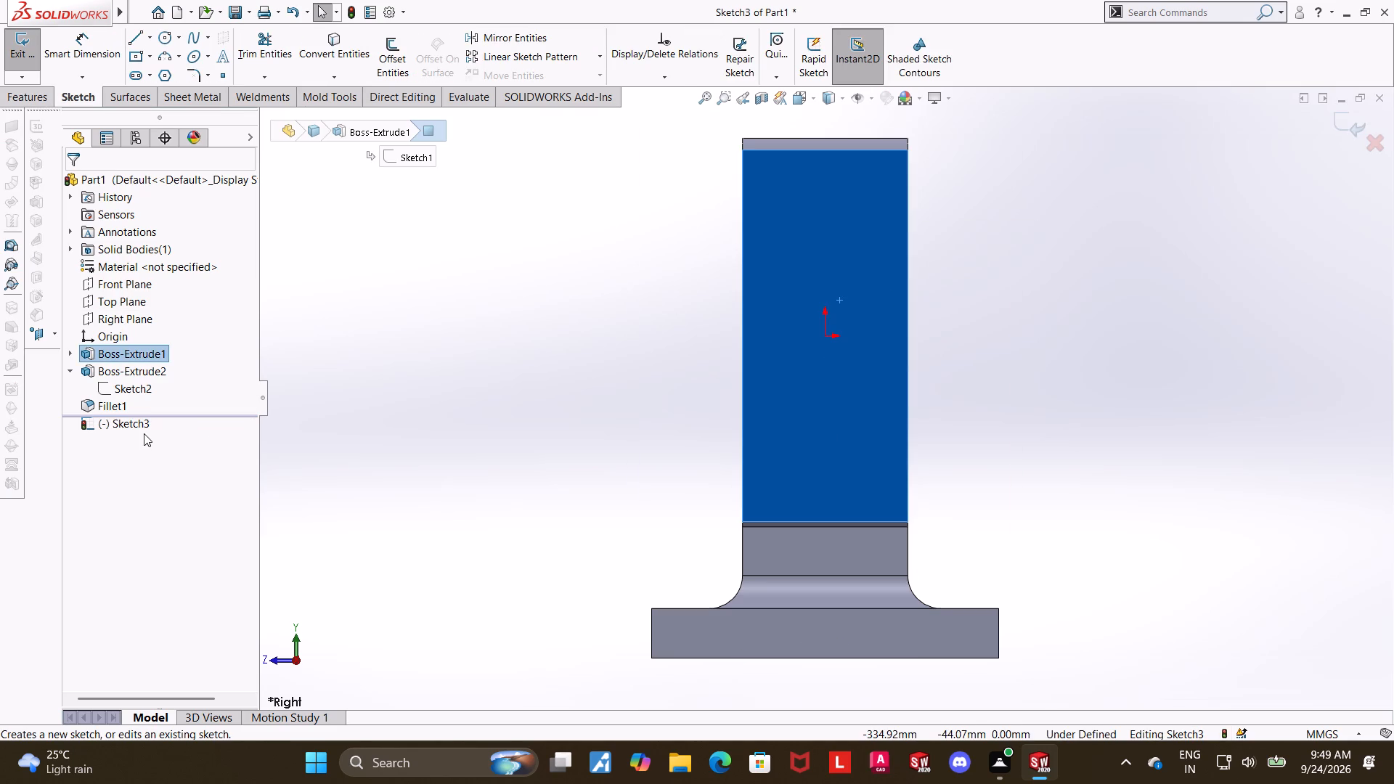
click(144, 429)
click(180, 408)
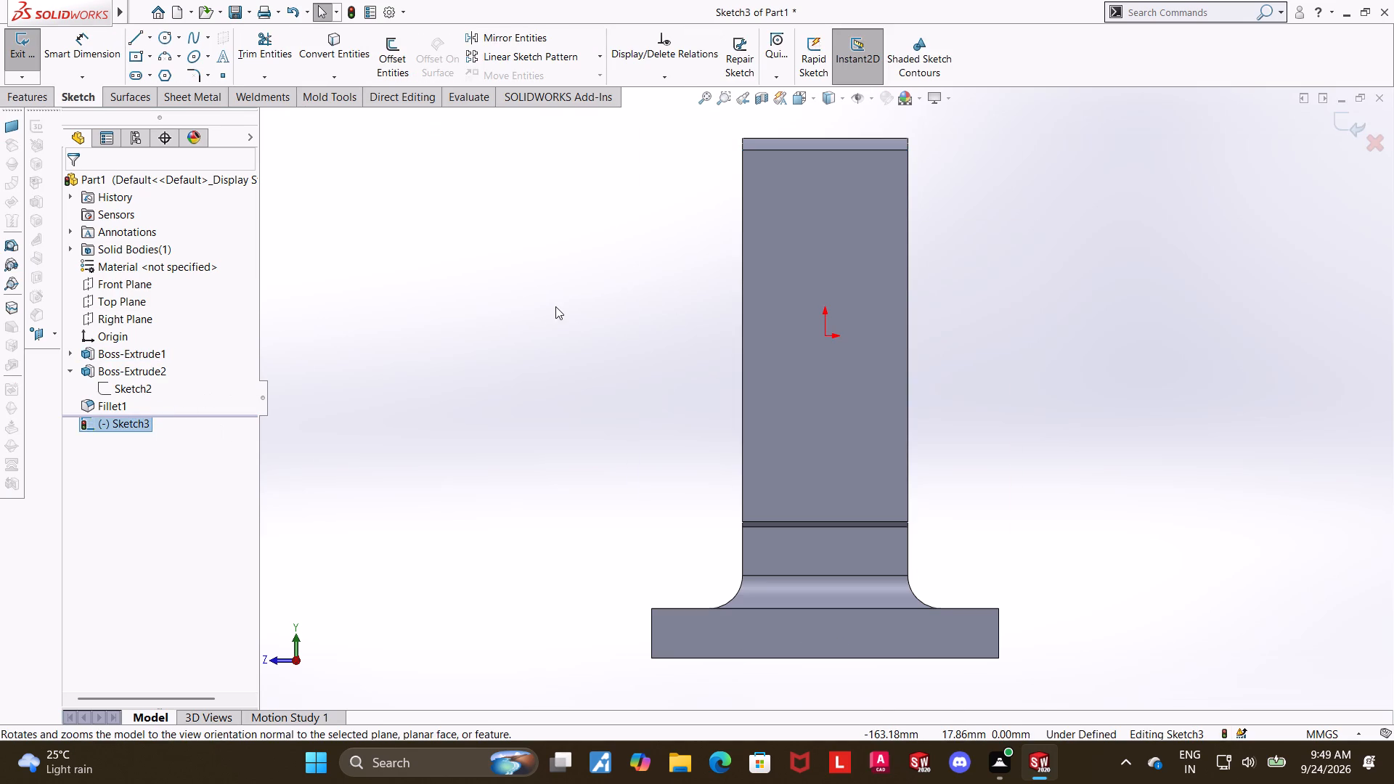
Sketch a corner rectangle about 24 x 66 mm against the body's vertical edge, extending outward near mid-height.
click(152, 57)
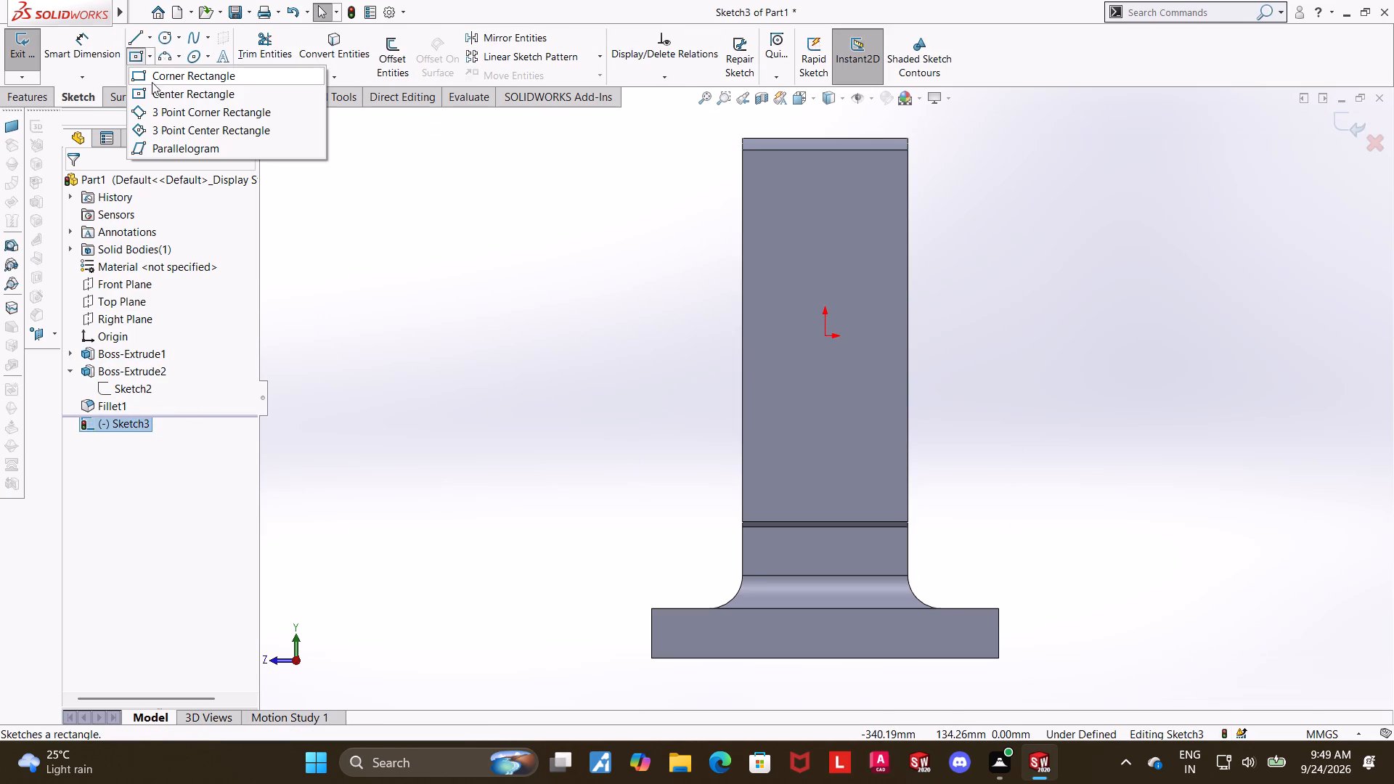
click(153, 74)
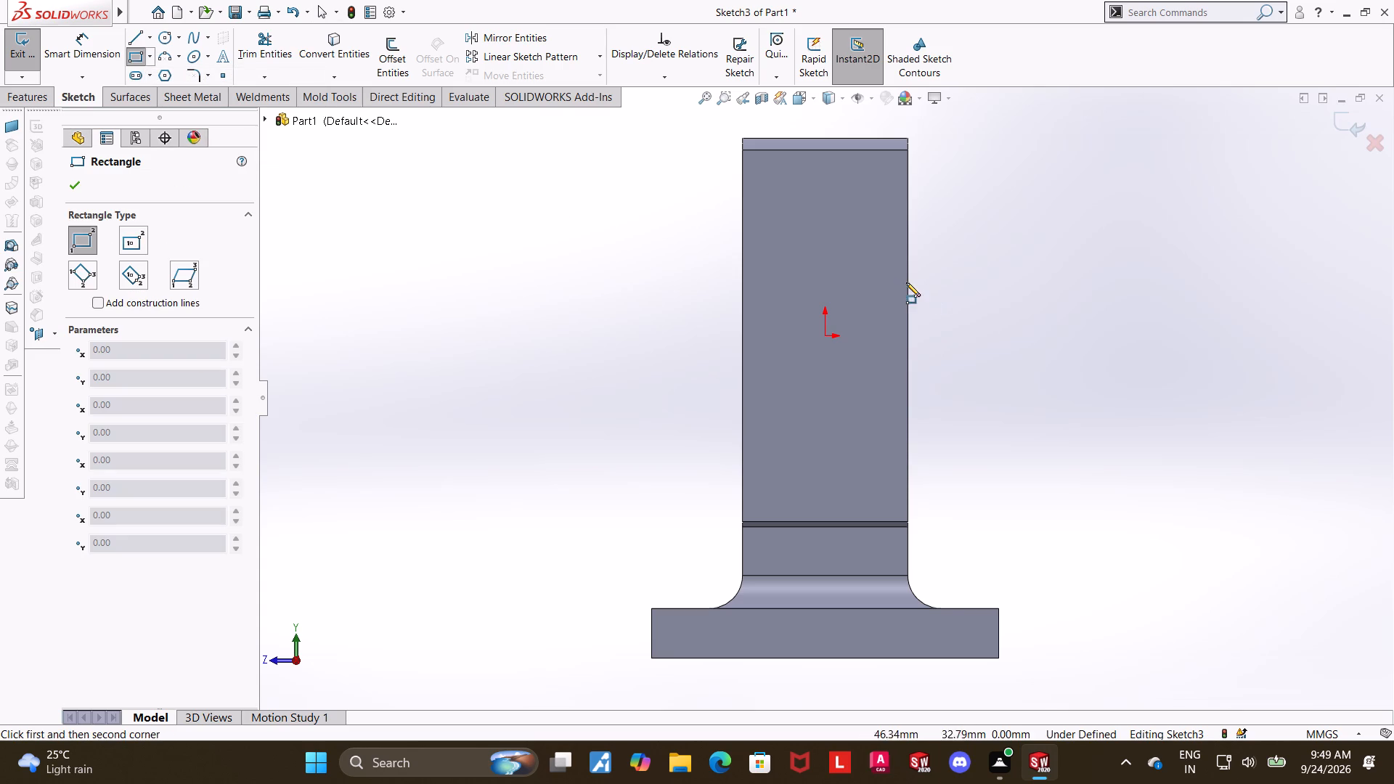
click(910, 279)
click(947, 389)
key(Escape)
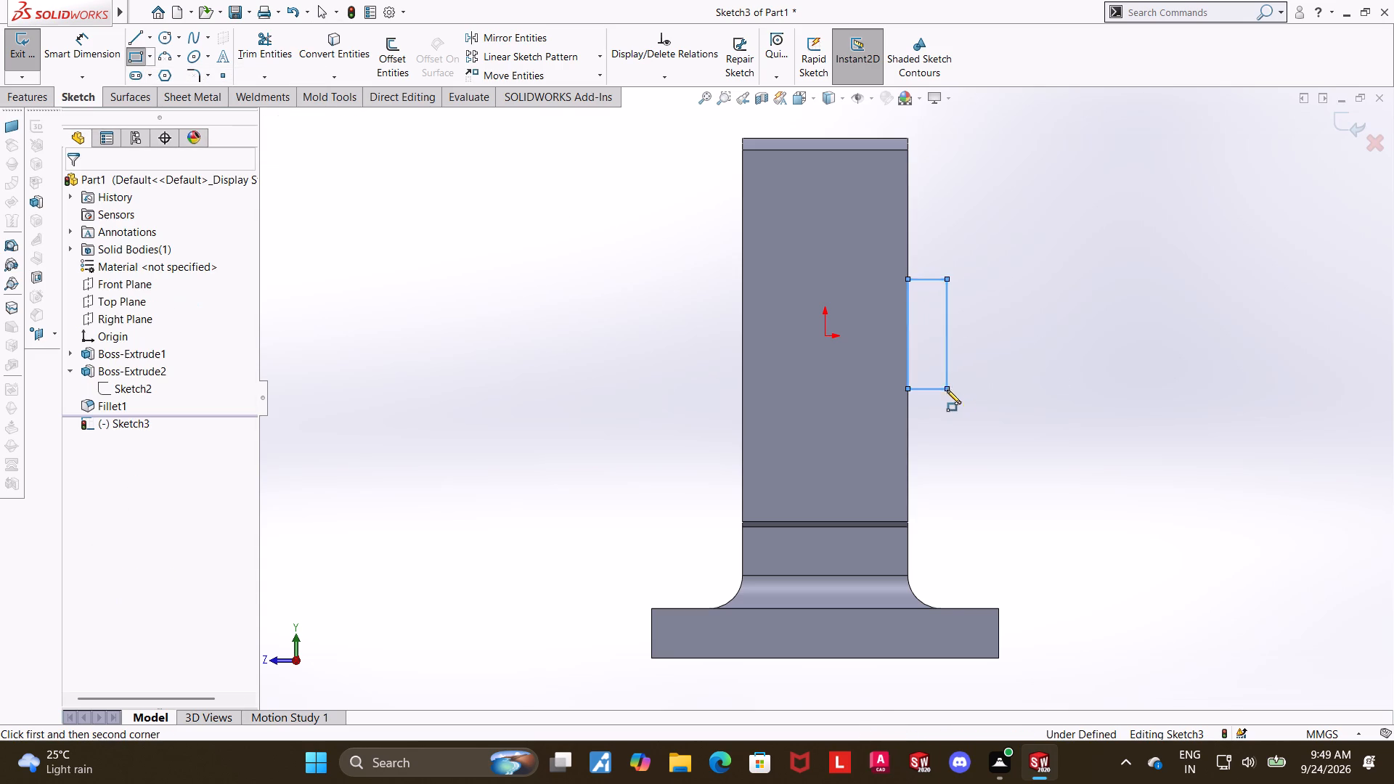
key(Escape)
Add a Horizontal relation between the midpoint of the rectangle's inner side and the origin.
click(908, 336)
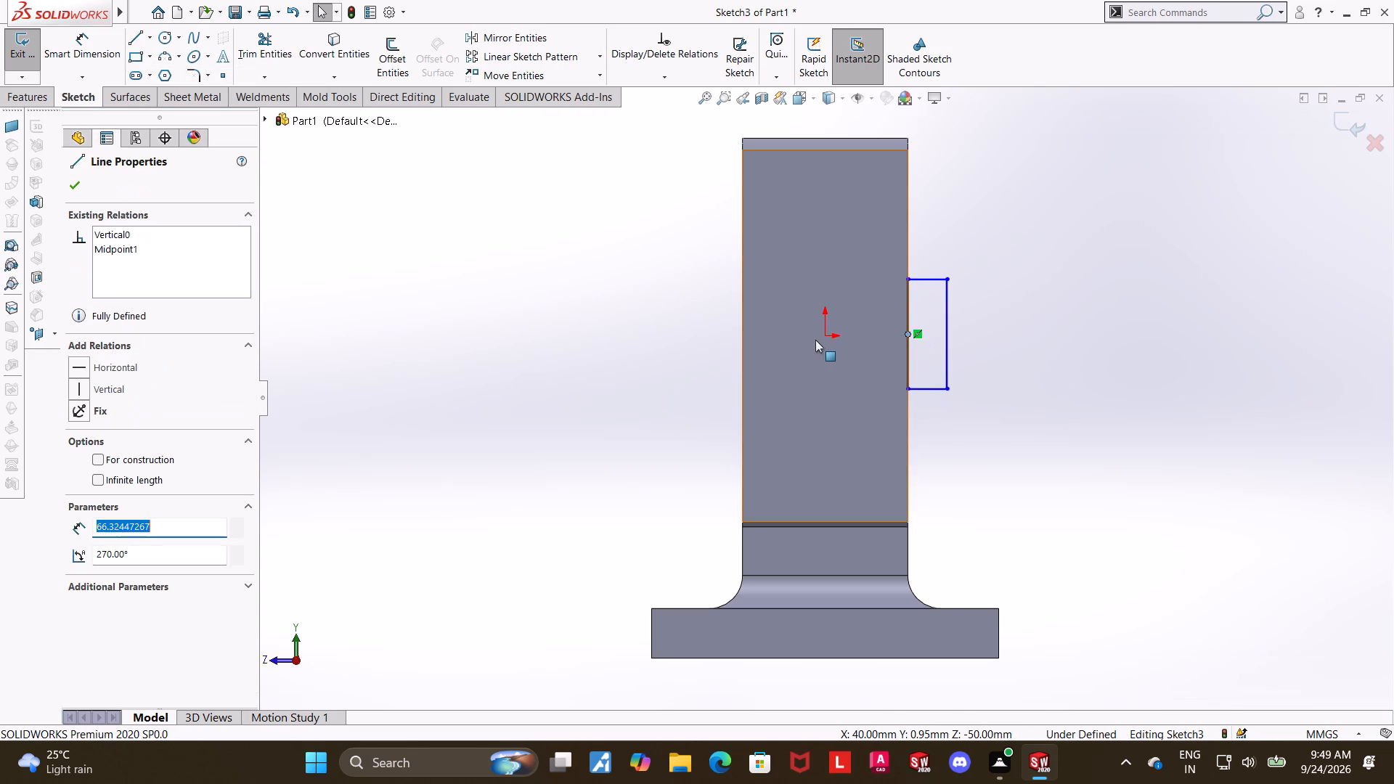
ctrl+click(826, 337)
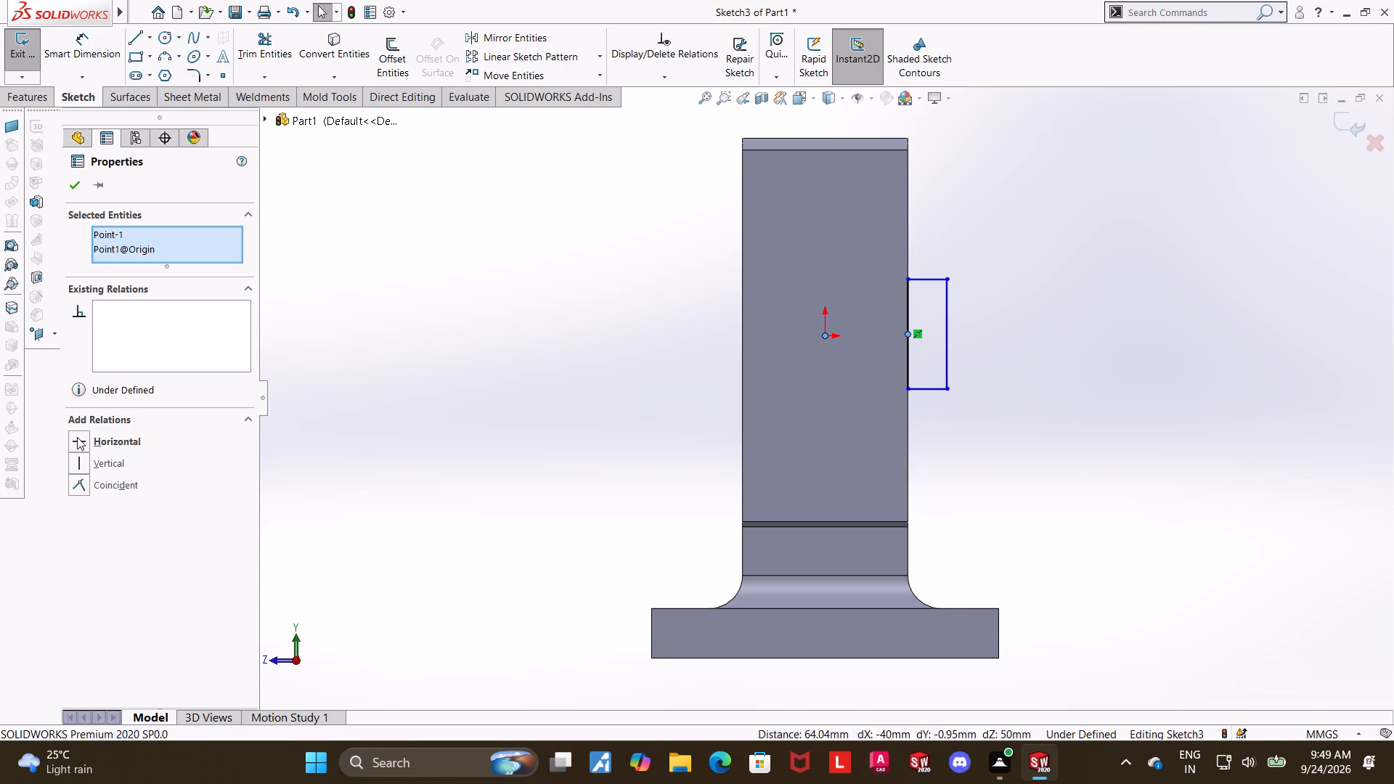
click(77, 437)
click(74, 181)
Dimension the rectangle's width as 8 mm.
click(102, 49)
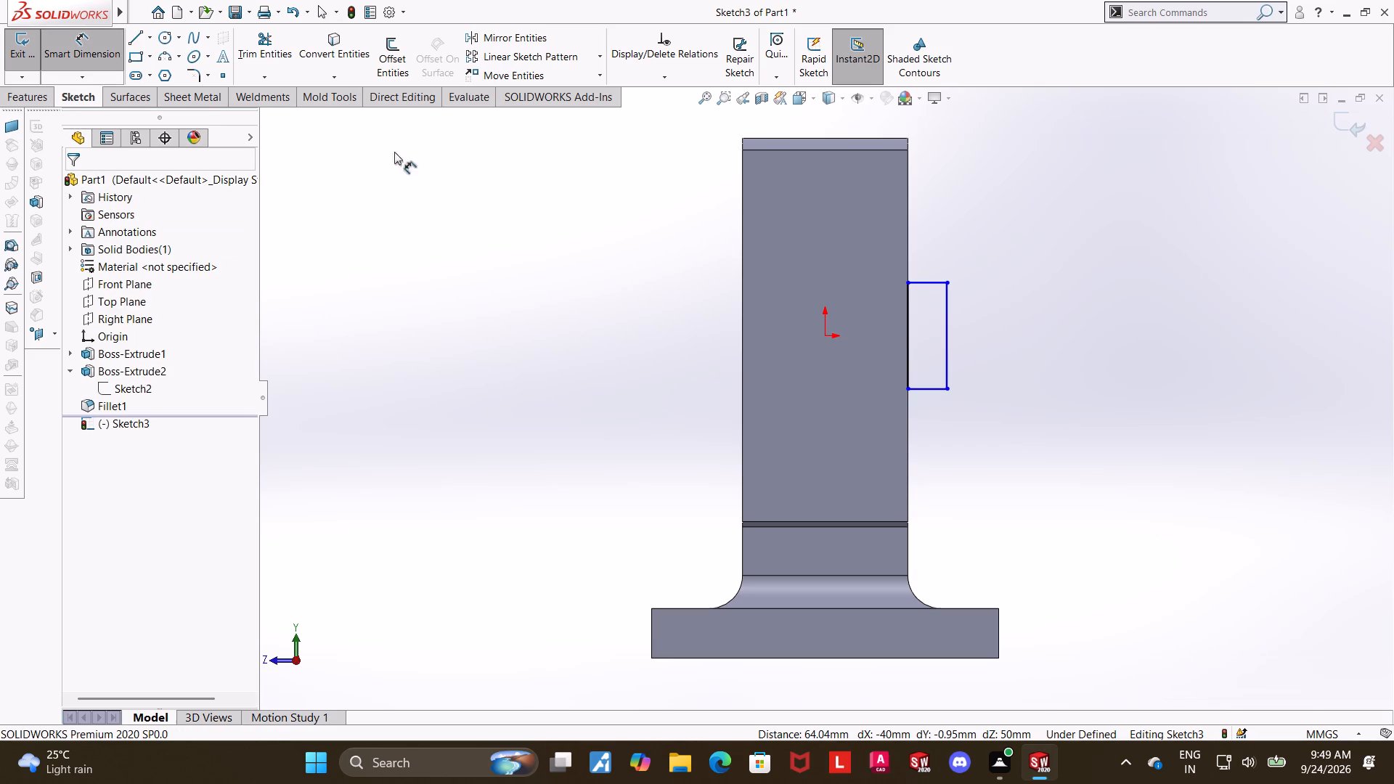
click(924, 284)
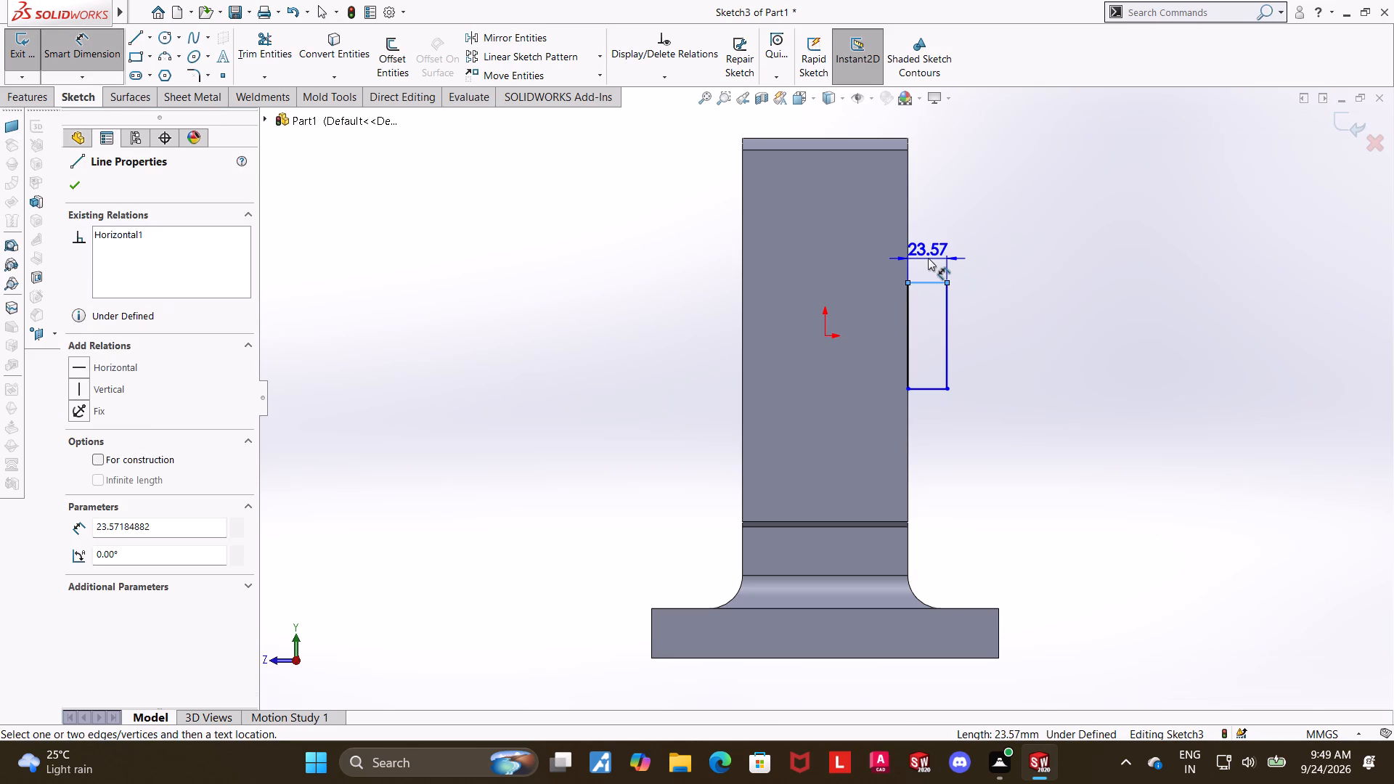
click(928, 258)
key(8)
key(Return)
key(Escape)
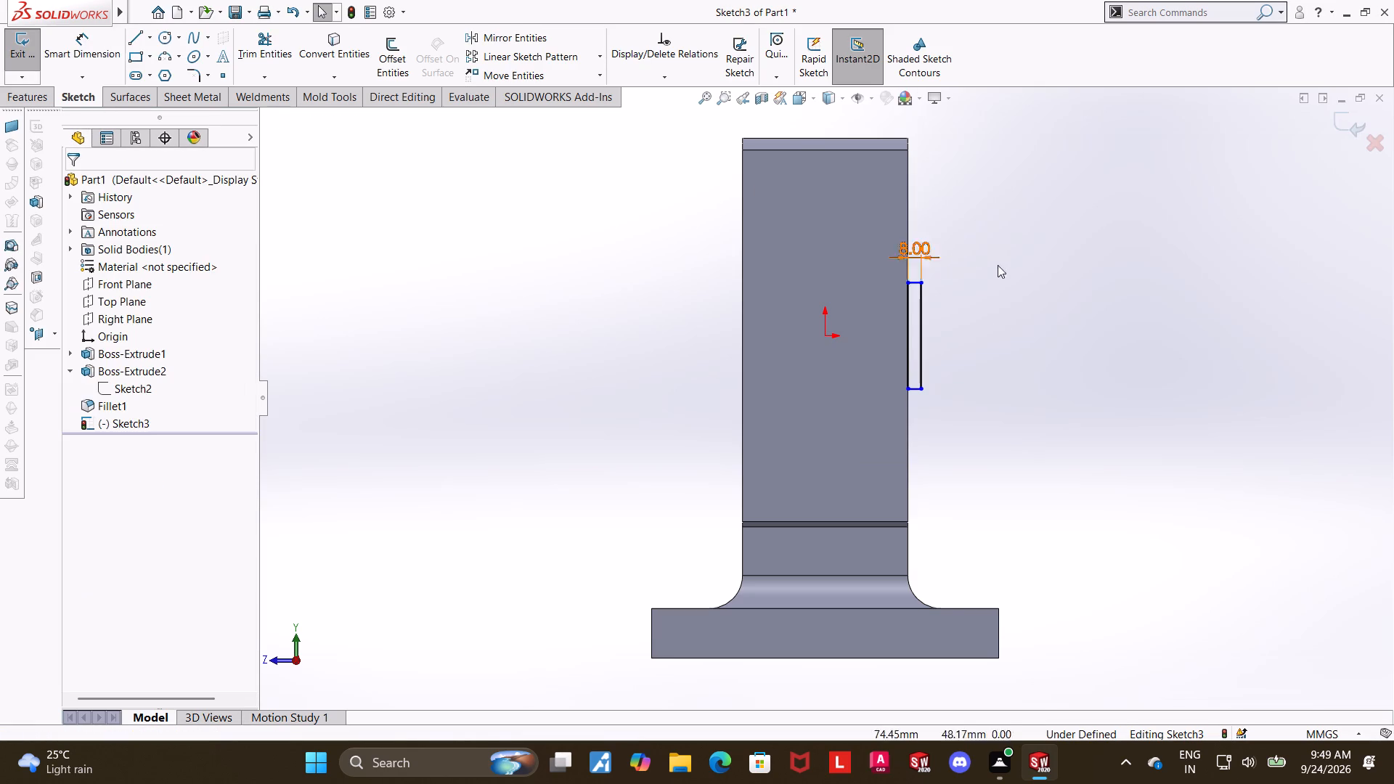
key(Escape)
Dimension the distance from the rectangle's top side to the origin as 45/2 (22.5 mm).
scroll(982, 345, down, 1)
click(70, 46)
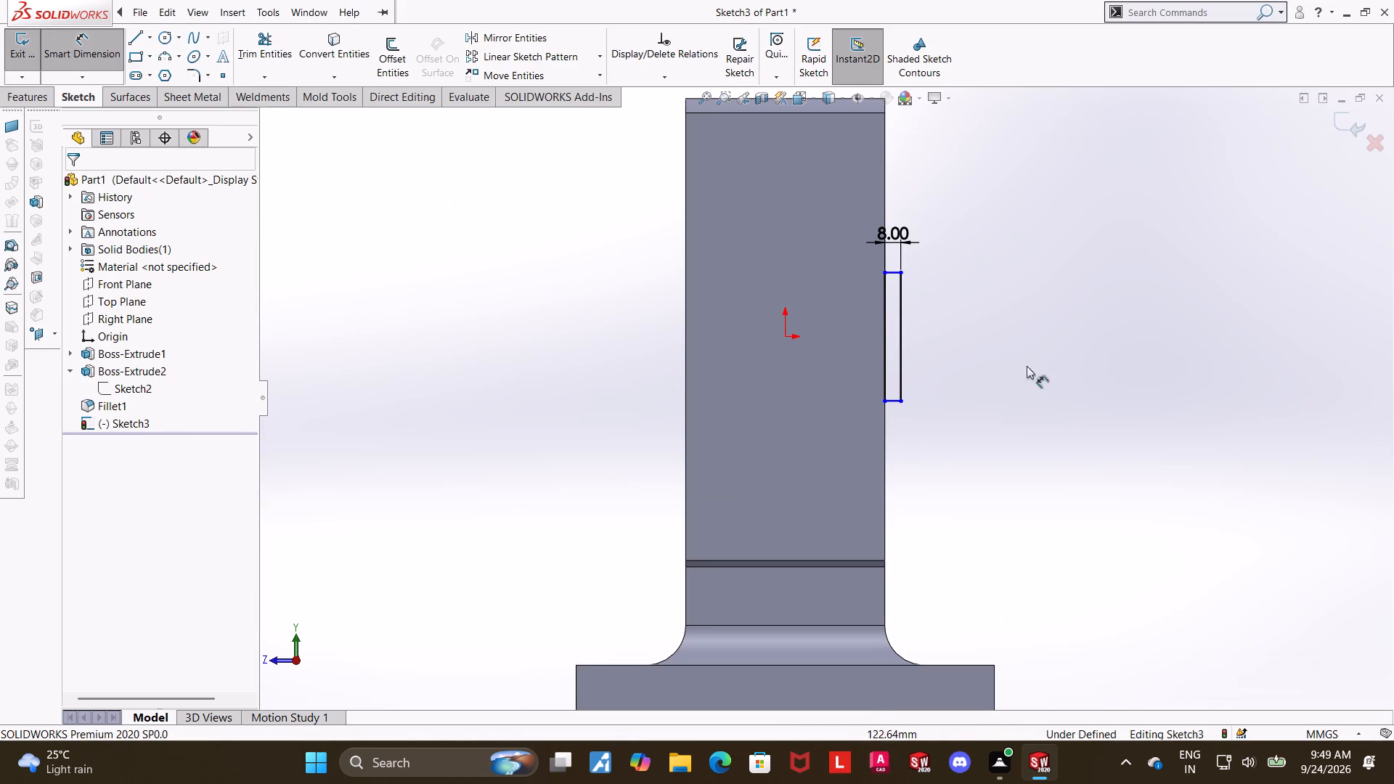
click(892, 272)
click(785, 337)
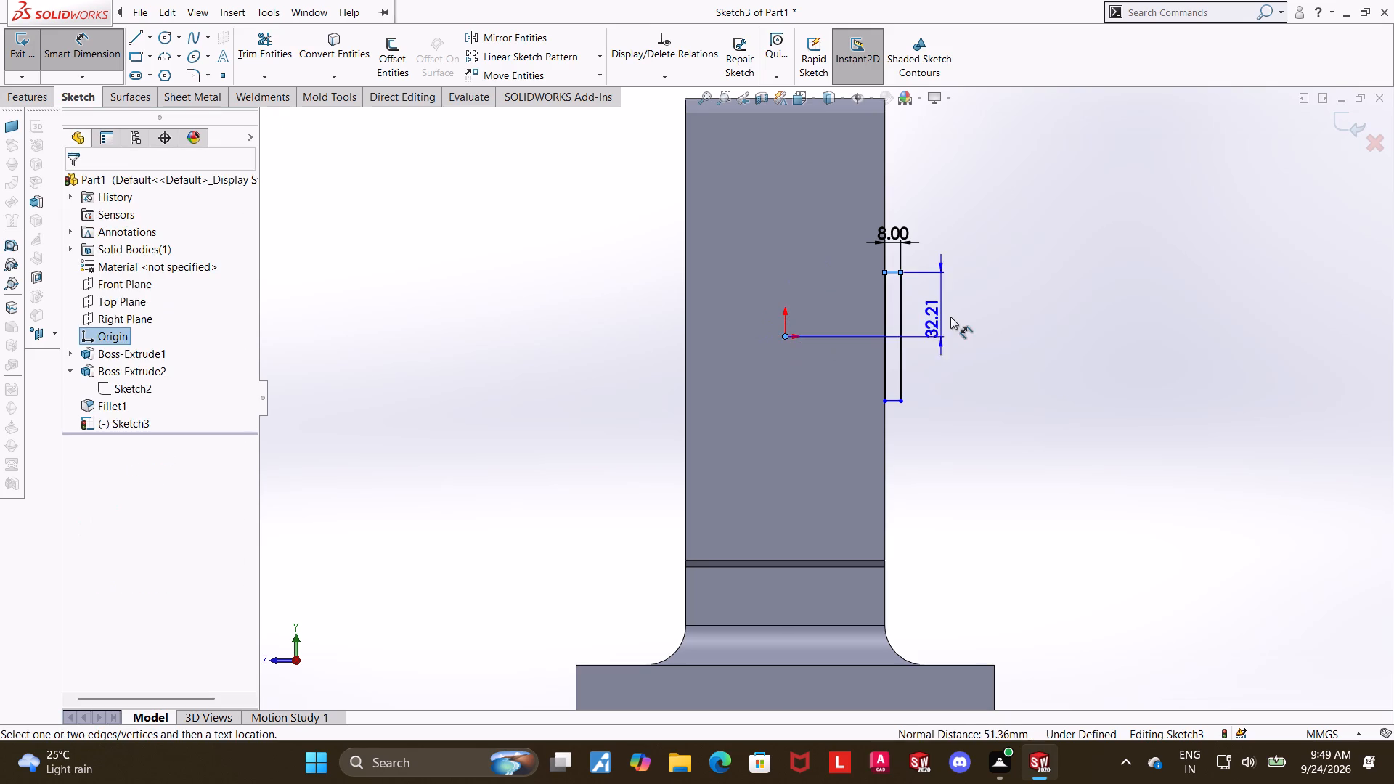
click(950, 317)
text(45/2)
key(Return)
key(Escape)
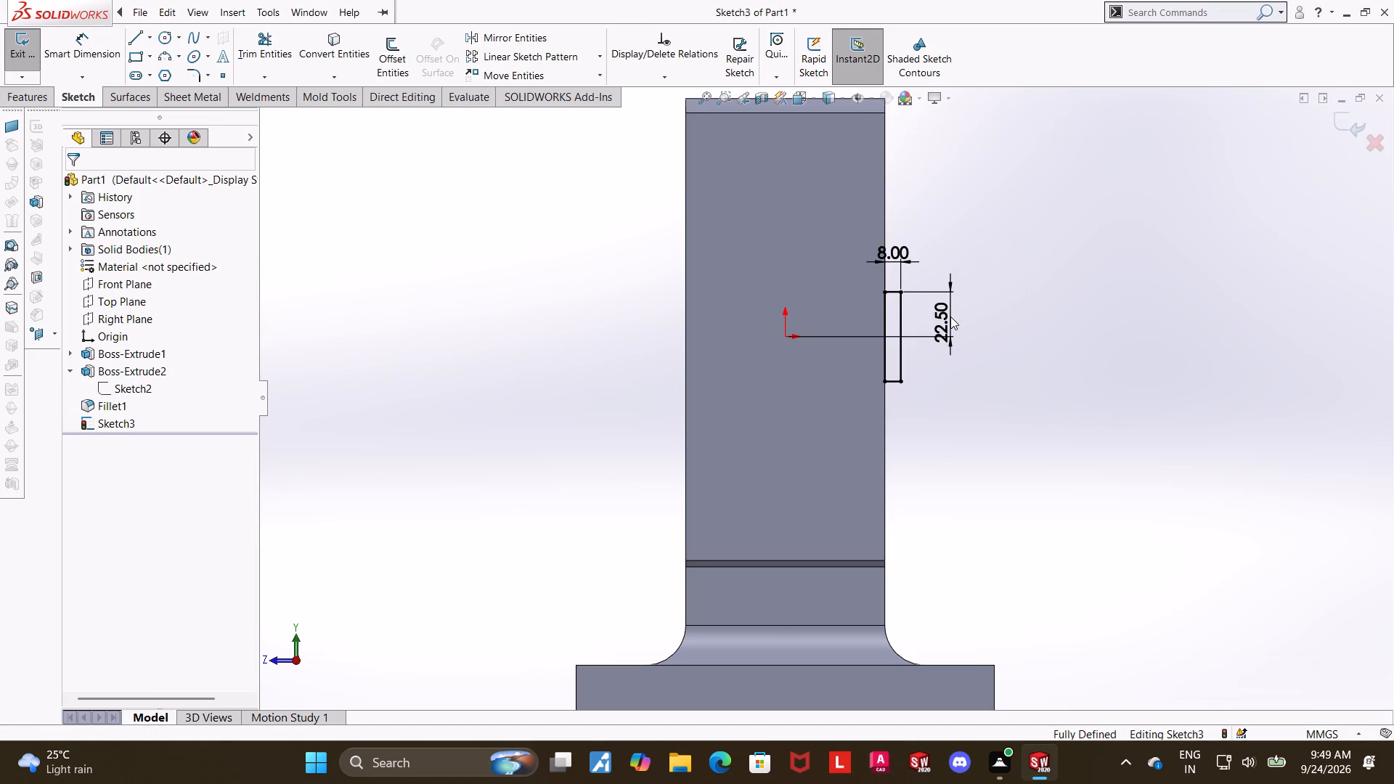
Exit the rectangle sketch and extrude it as a boss Up To Surface, ending at the body's opposite side face, with results merged.
scroll(1011, 317, down, 2)
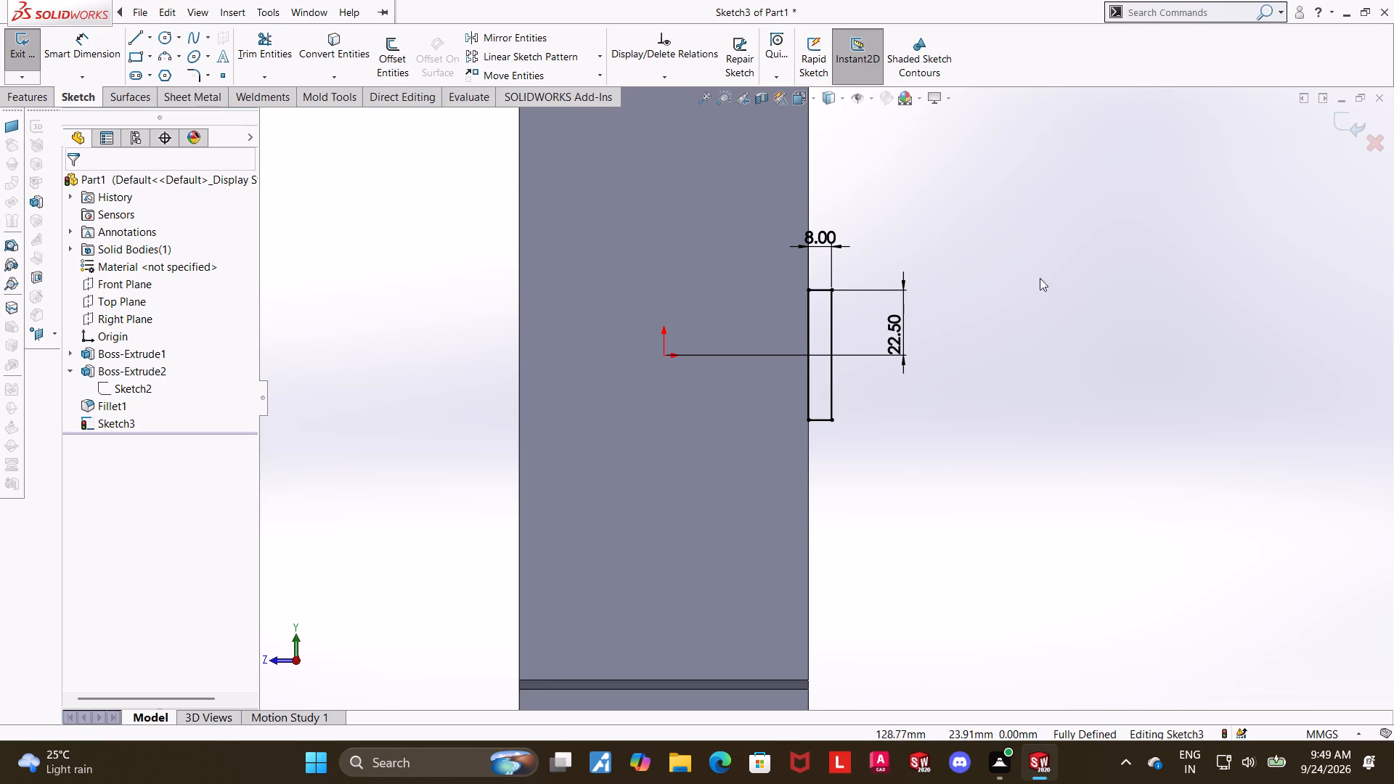
click(1342, 118)
click(1081, 261)
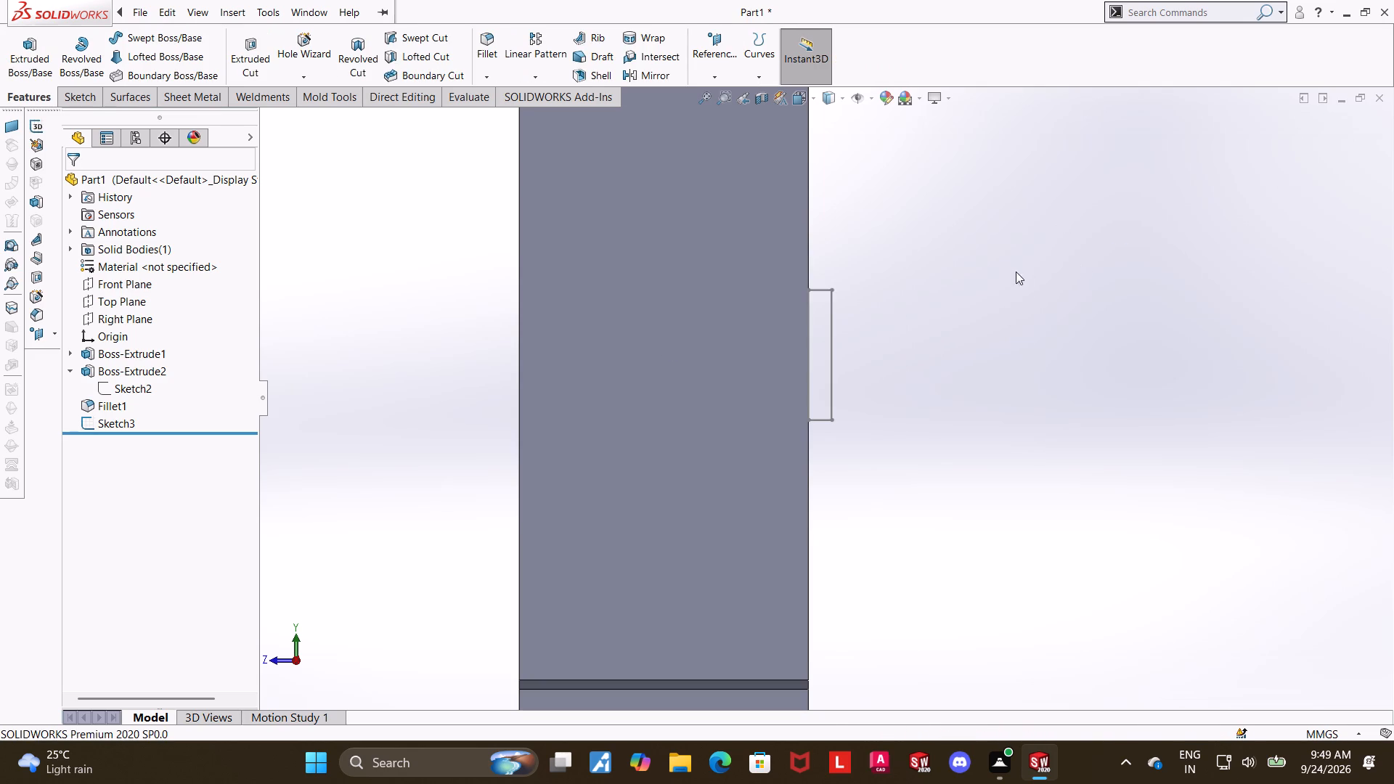
middle_drag(1016, 271, 1027, 279)
scroll(1018, 278, up, 1)
middle_drag(1010, 283, 949, 351)
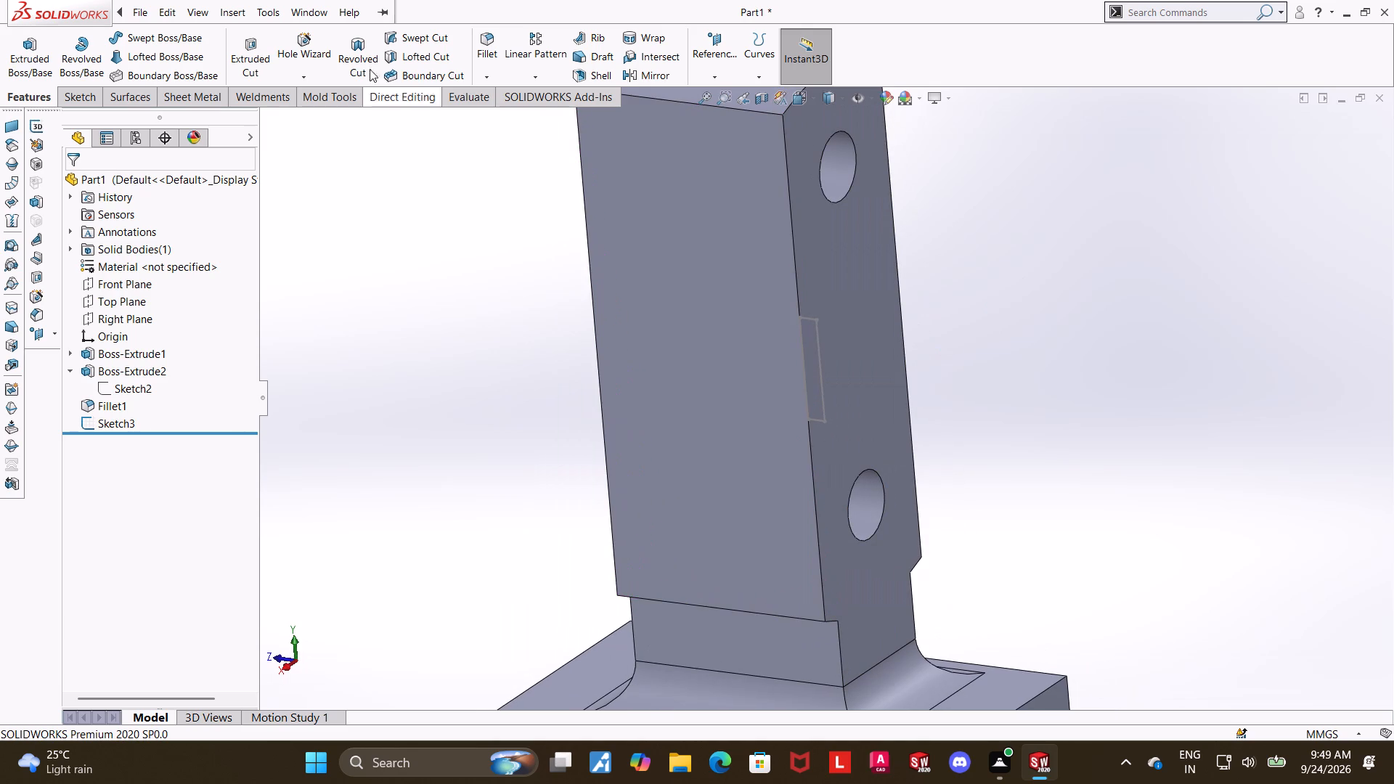
click(48, 44)
middle_drag(1083, 219, 1032, 244)
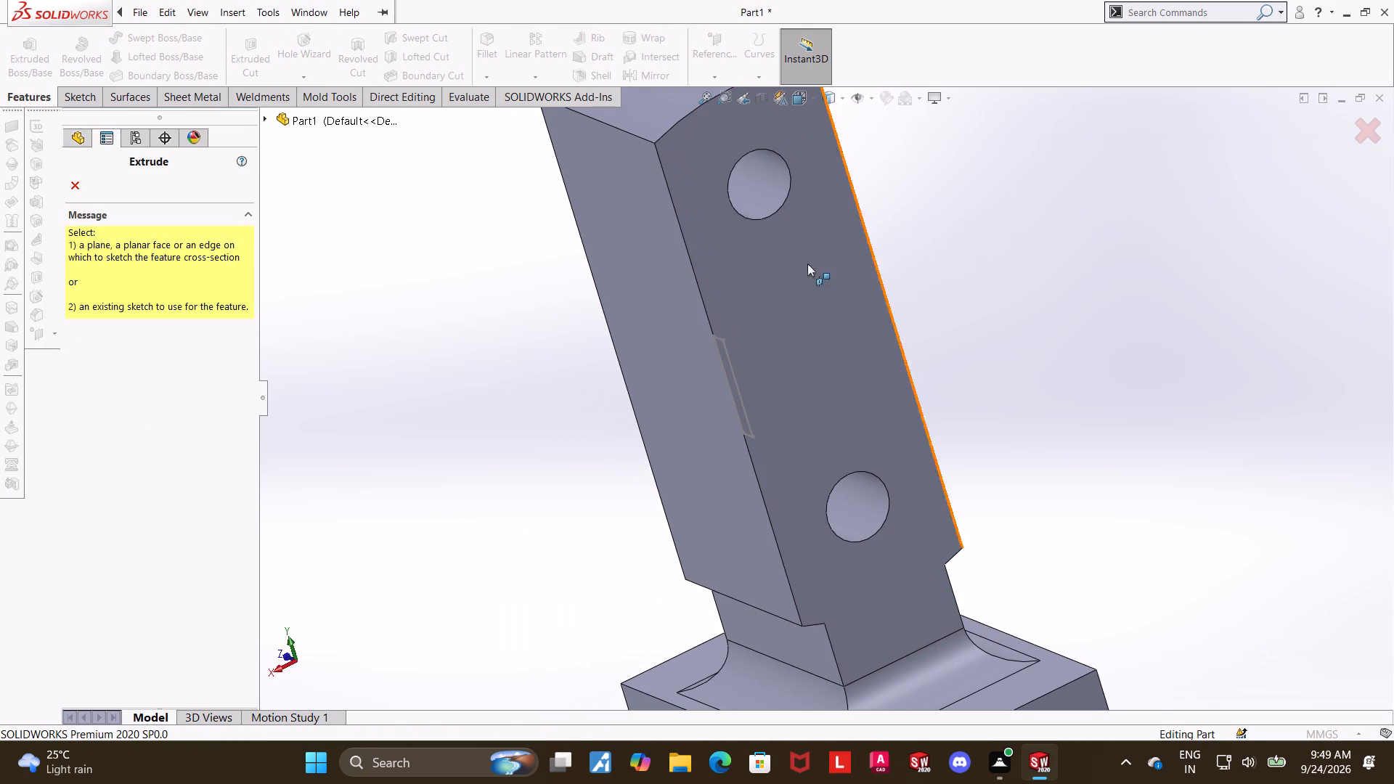
click(265, 118)
click(305, 340)
middle_drag(1124, 286, 1048, 330)
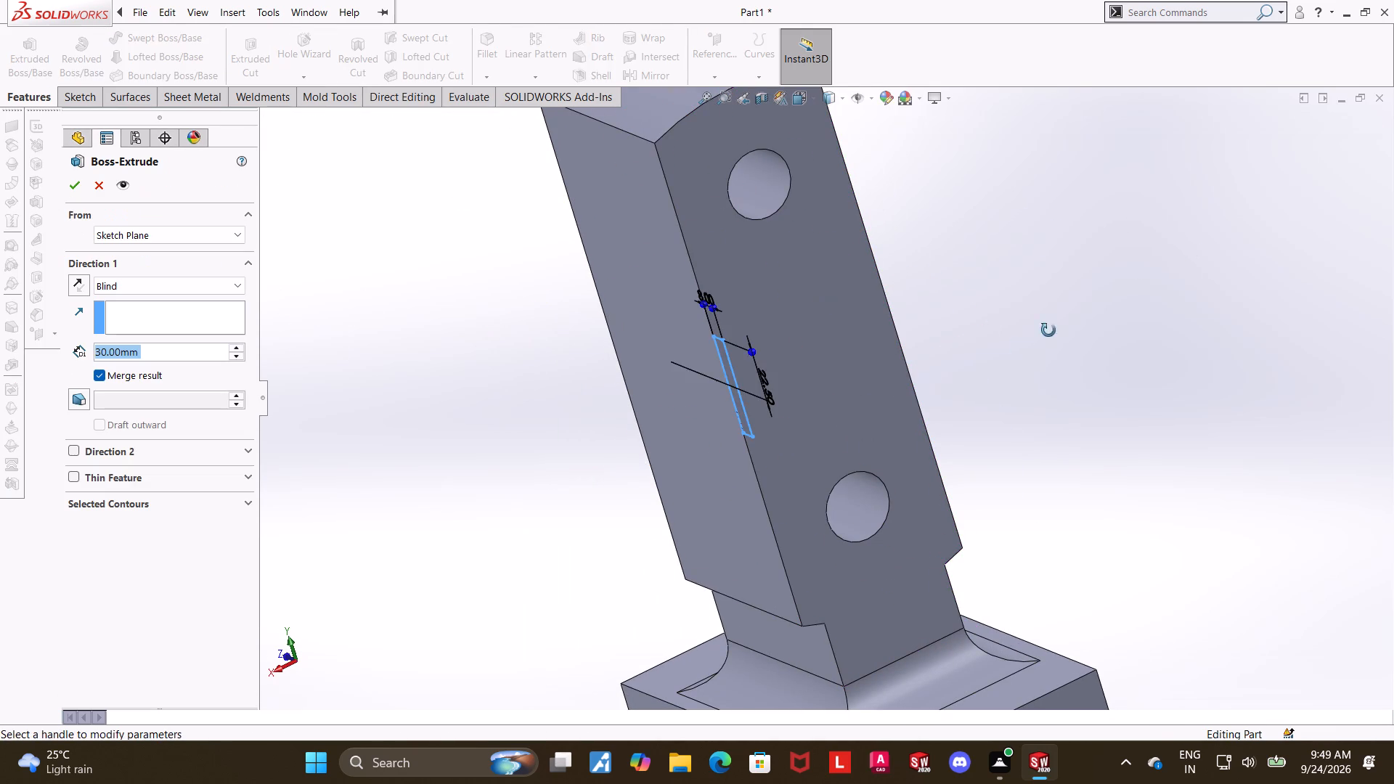
middle_drag(1048, 330, 976, 377)
click(127, 285)
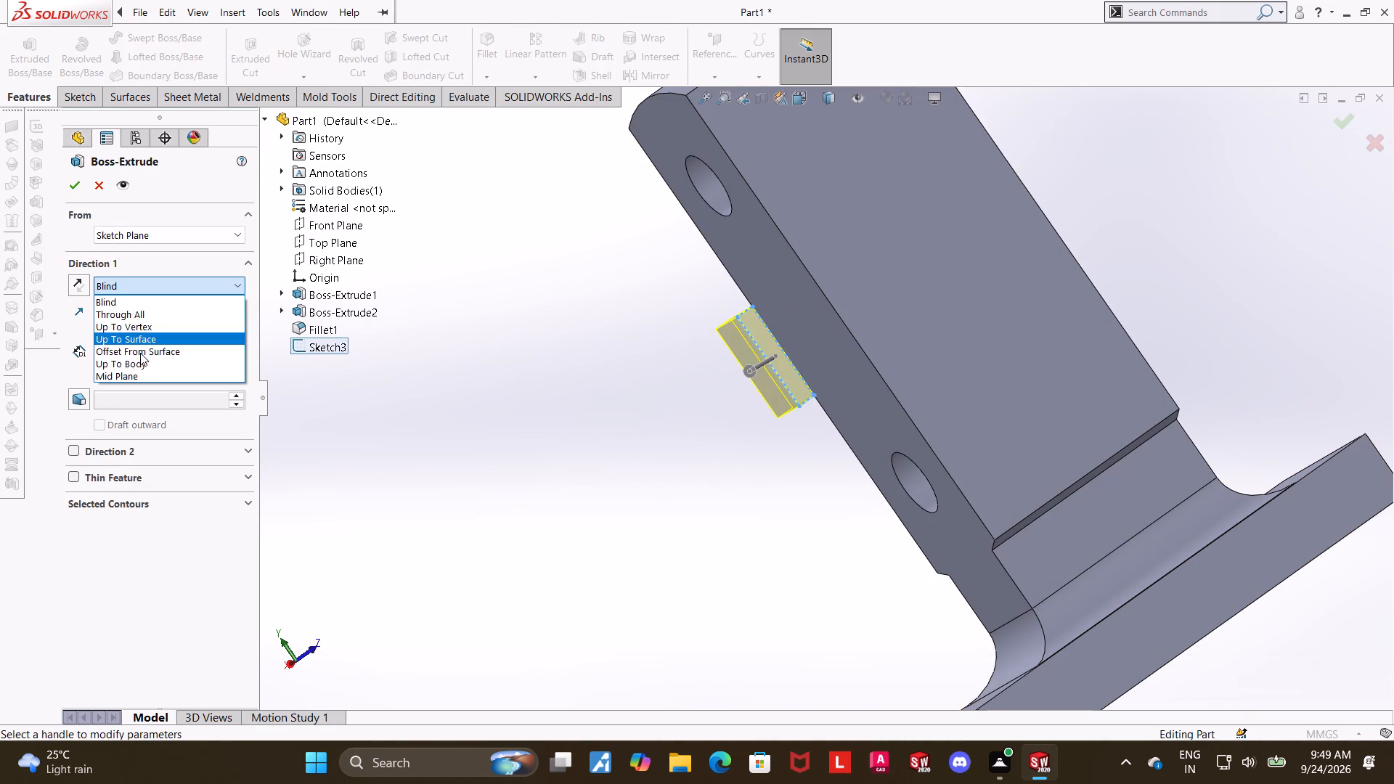
click(142, 335)
click(861, 274)
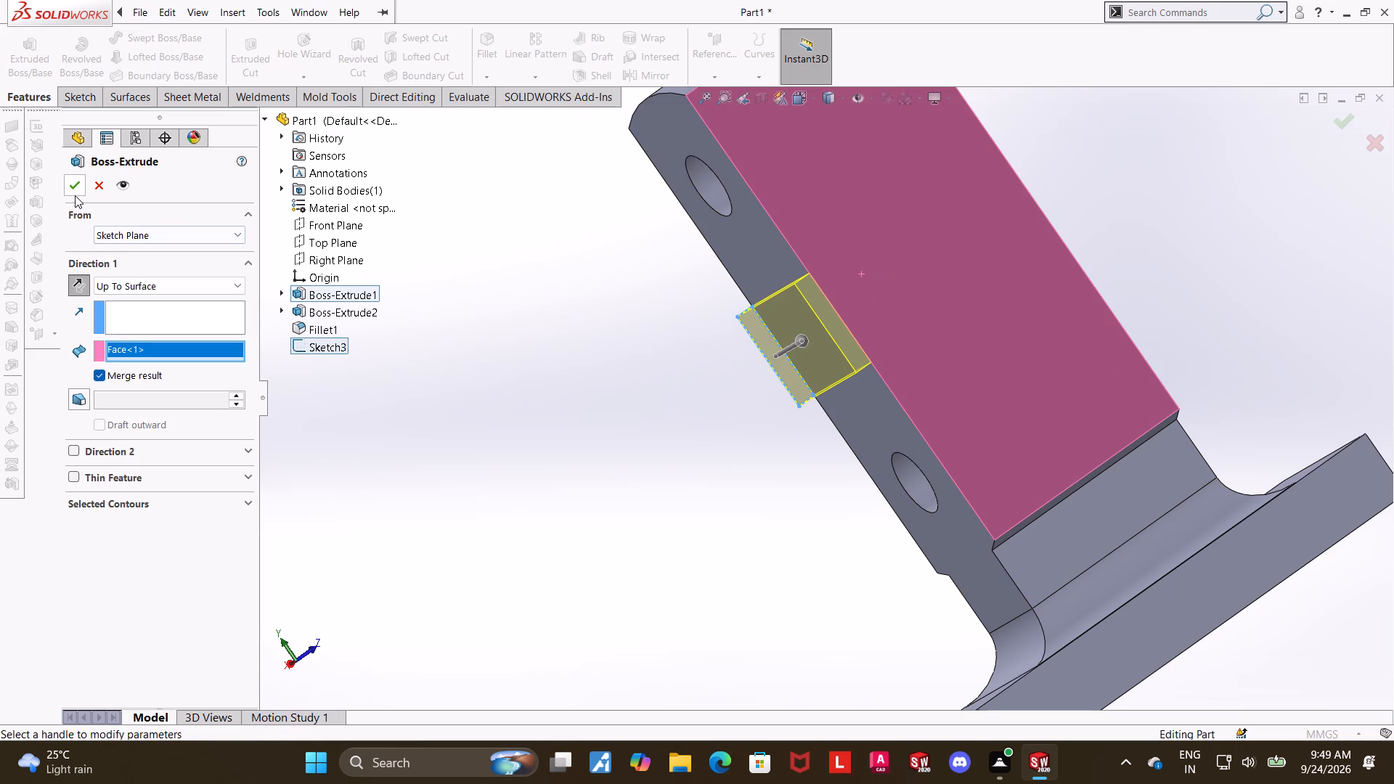
click(74, 194)
Start a new sketch on the body's flat side face and orient the view normal to it.
scroll(614, 372, up, 3)
click(608, 380)
middle_drag(615, 384, 878, 260)
scroll(628, 381, up, 1)
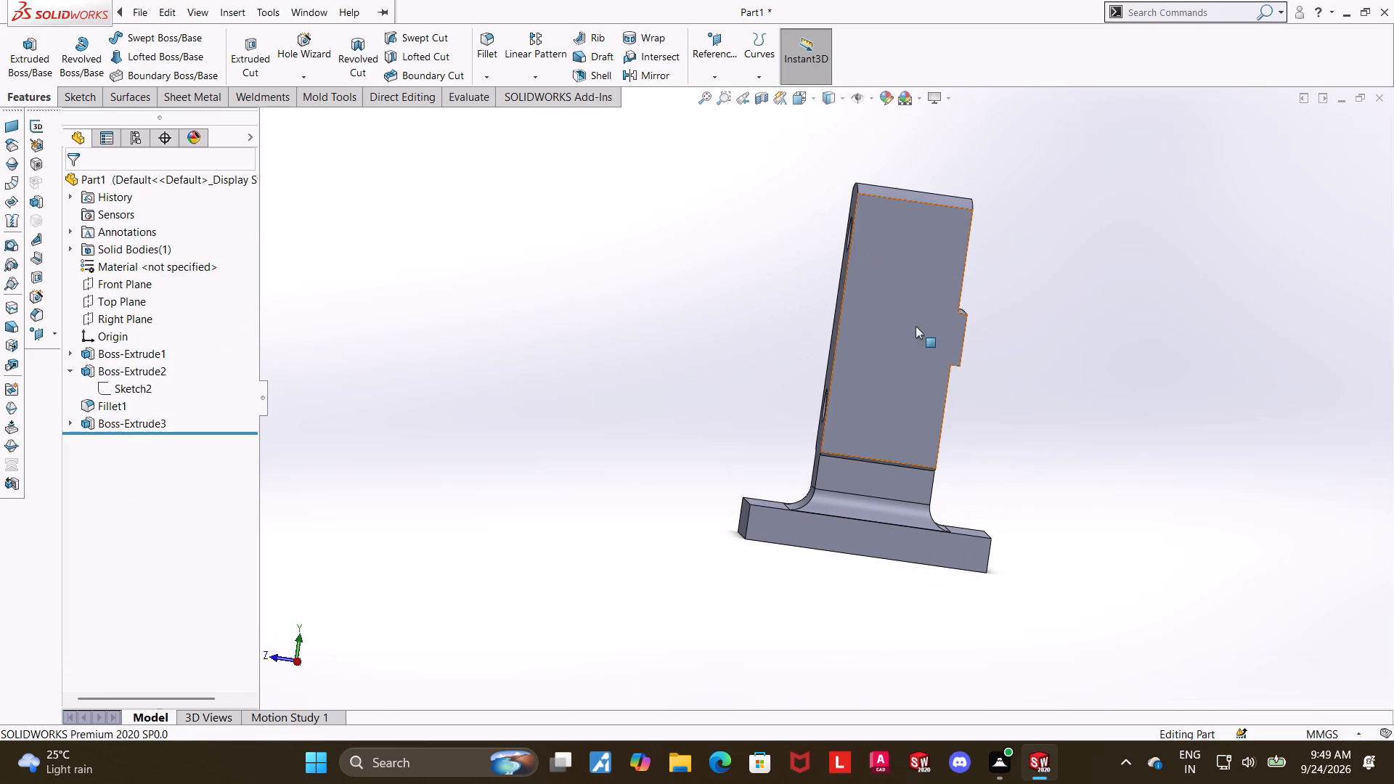
click(908, 346)
click(975, 295)
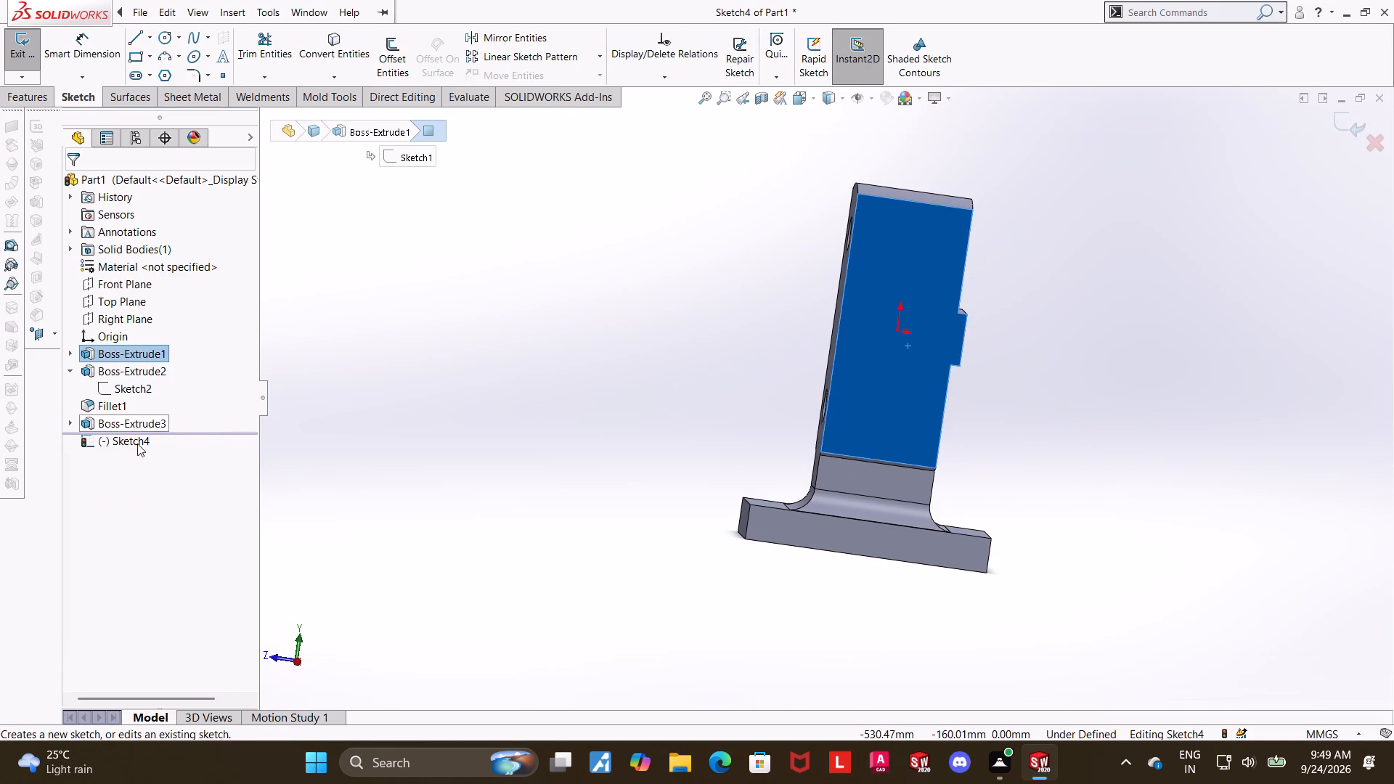
click(138, 444)
click(174, 421)
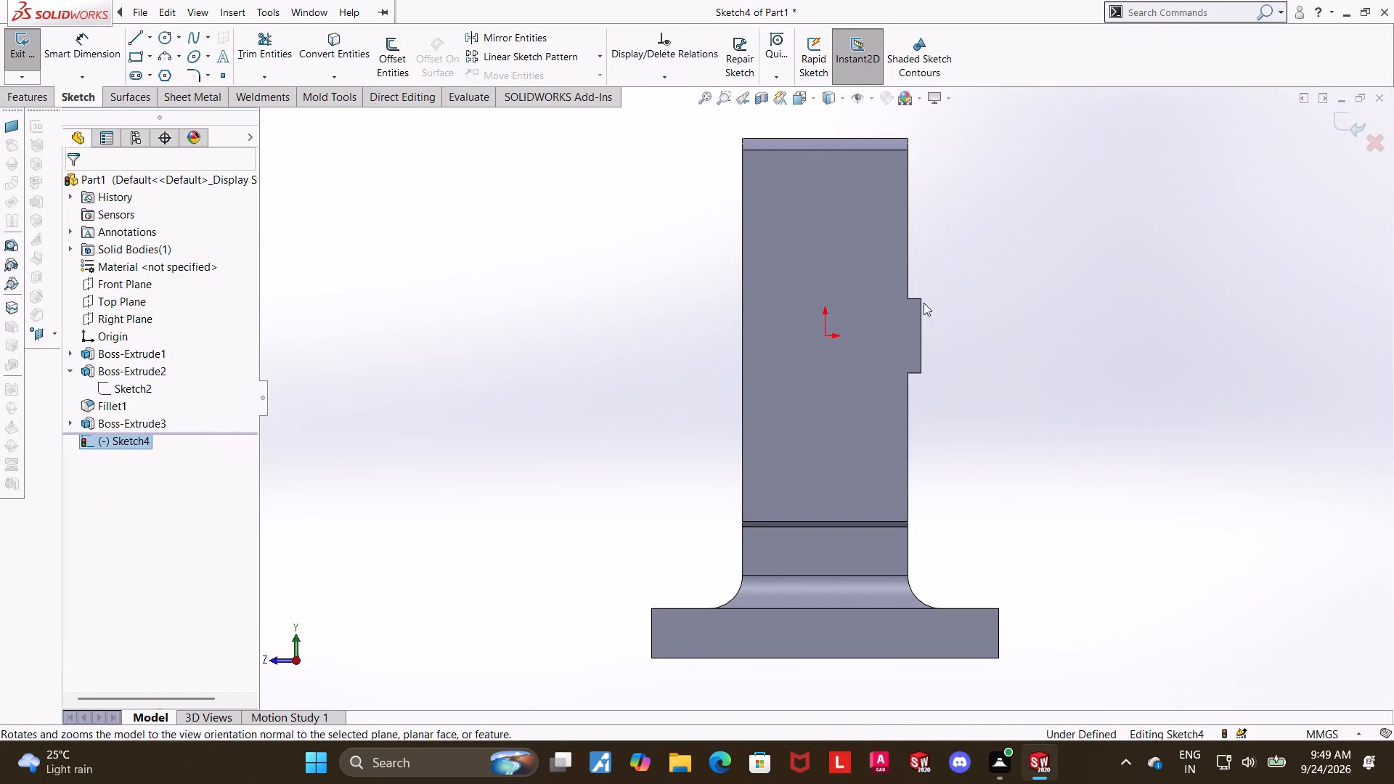
Sketch a circle about 84 mm in diameter on the side face, centred just beside the origin.
scroll(812, 272, down, 1)
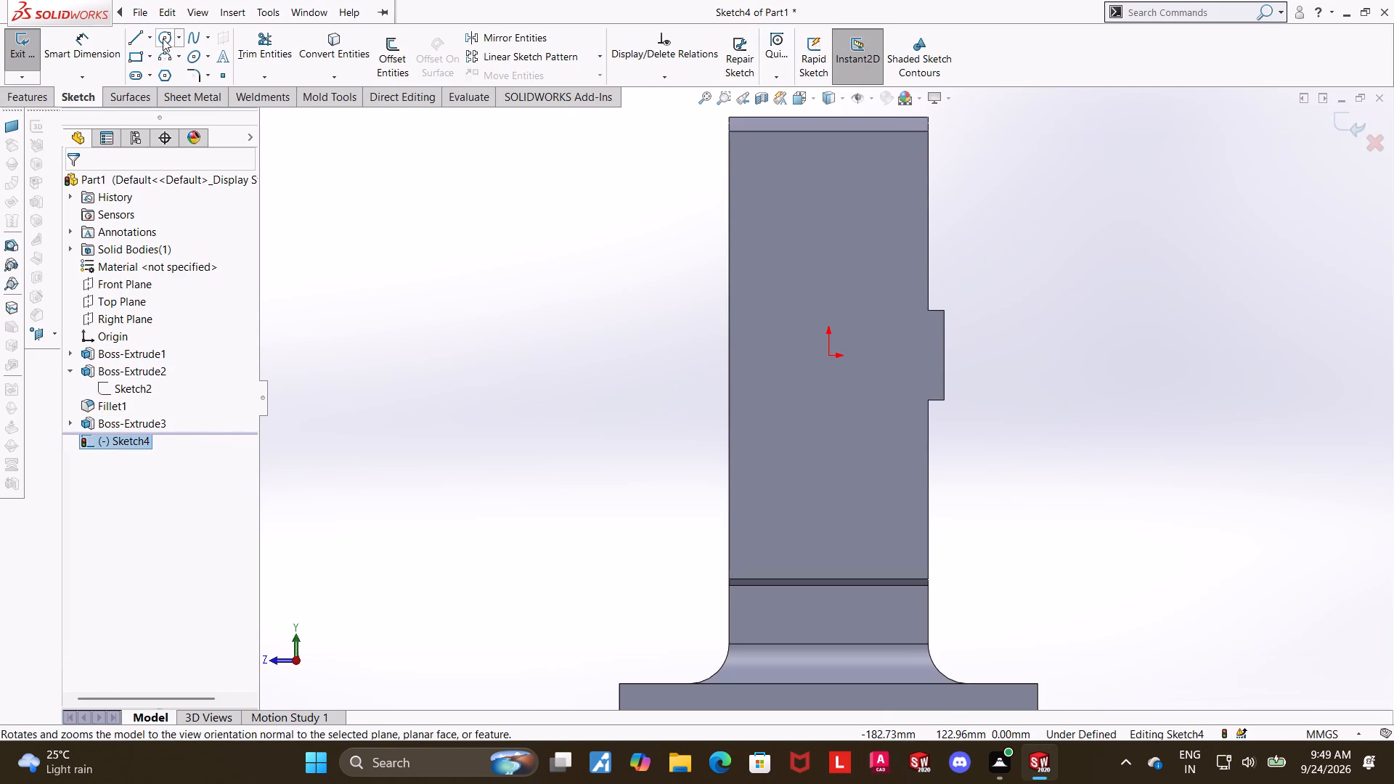
click(163, 38)
scroll(911, 301, down, 1)
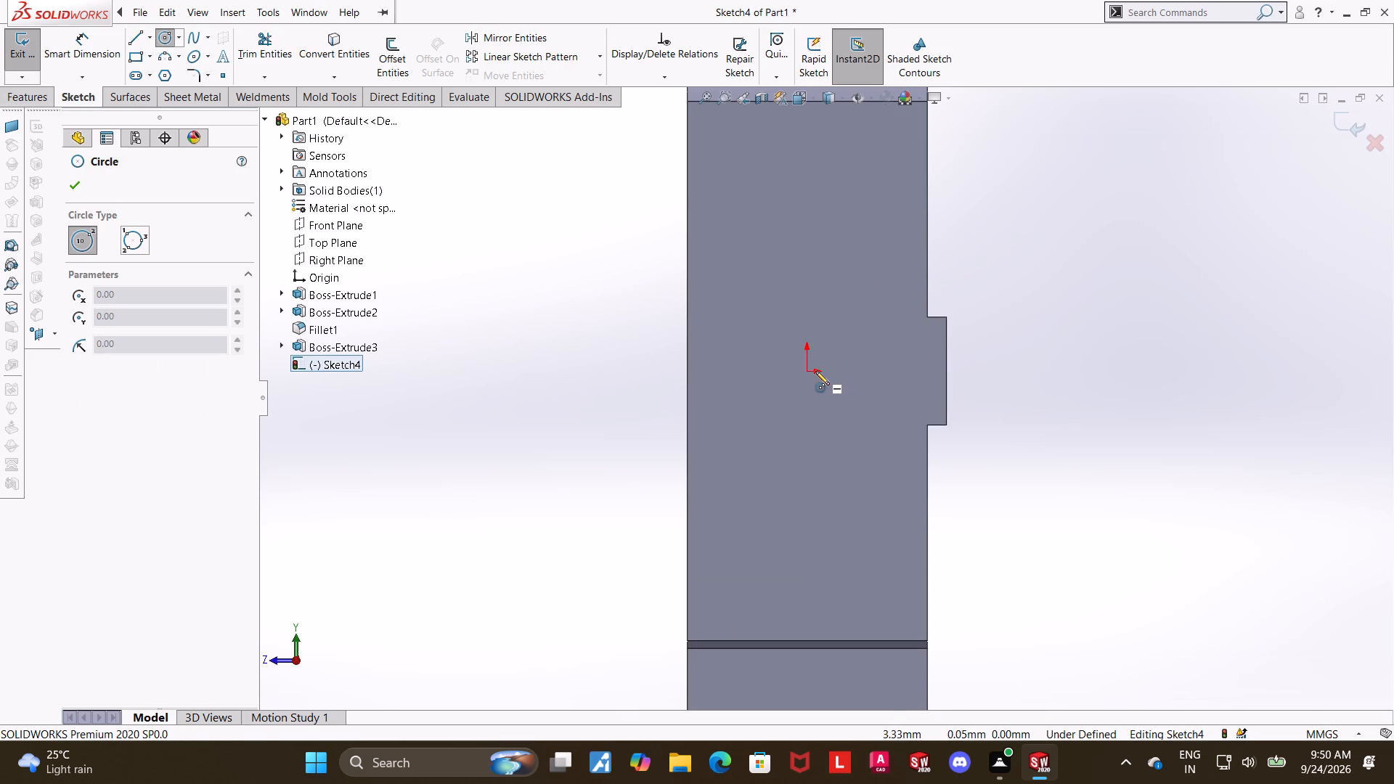
click(815, 371)
click(860, 281)
key(Escape)
key(Escape)
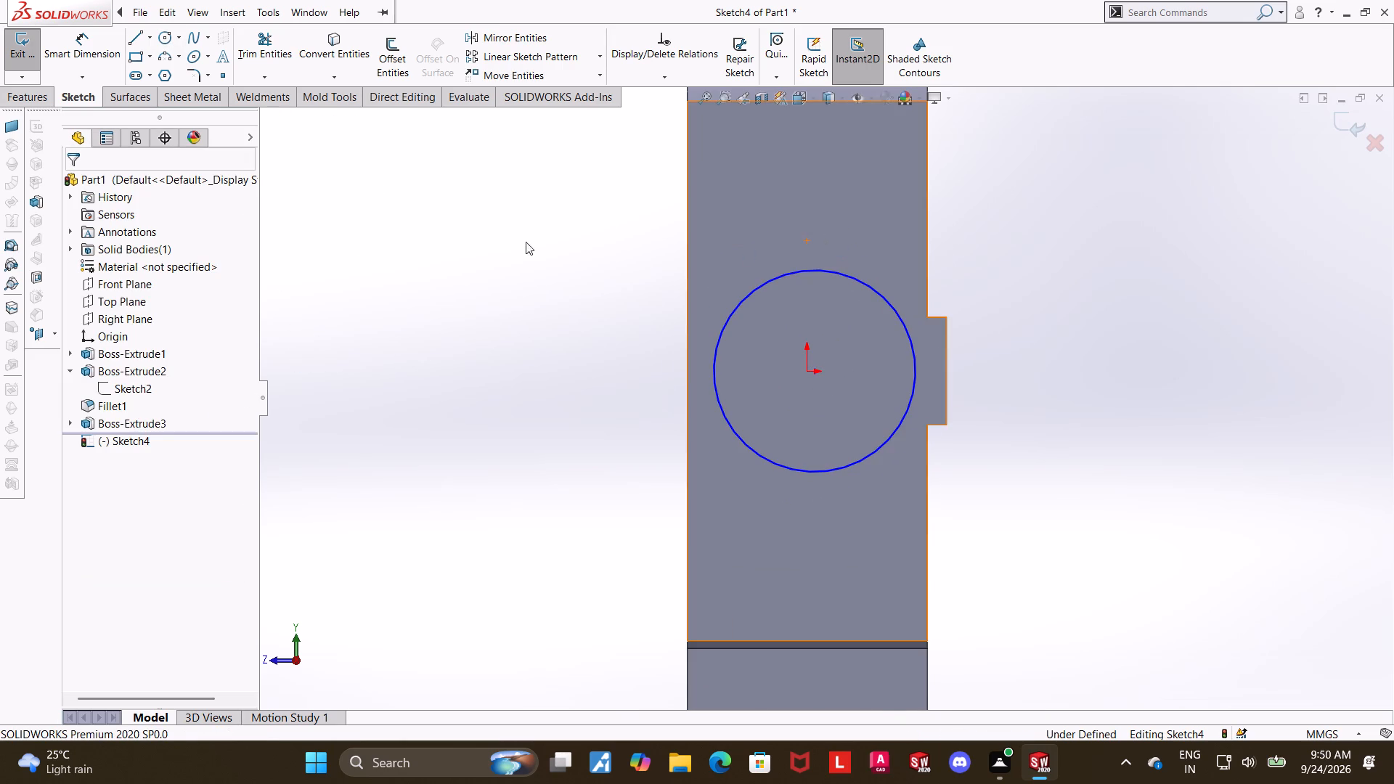
Dimension the circle's diameter as 80 mm.
click(98, 57)
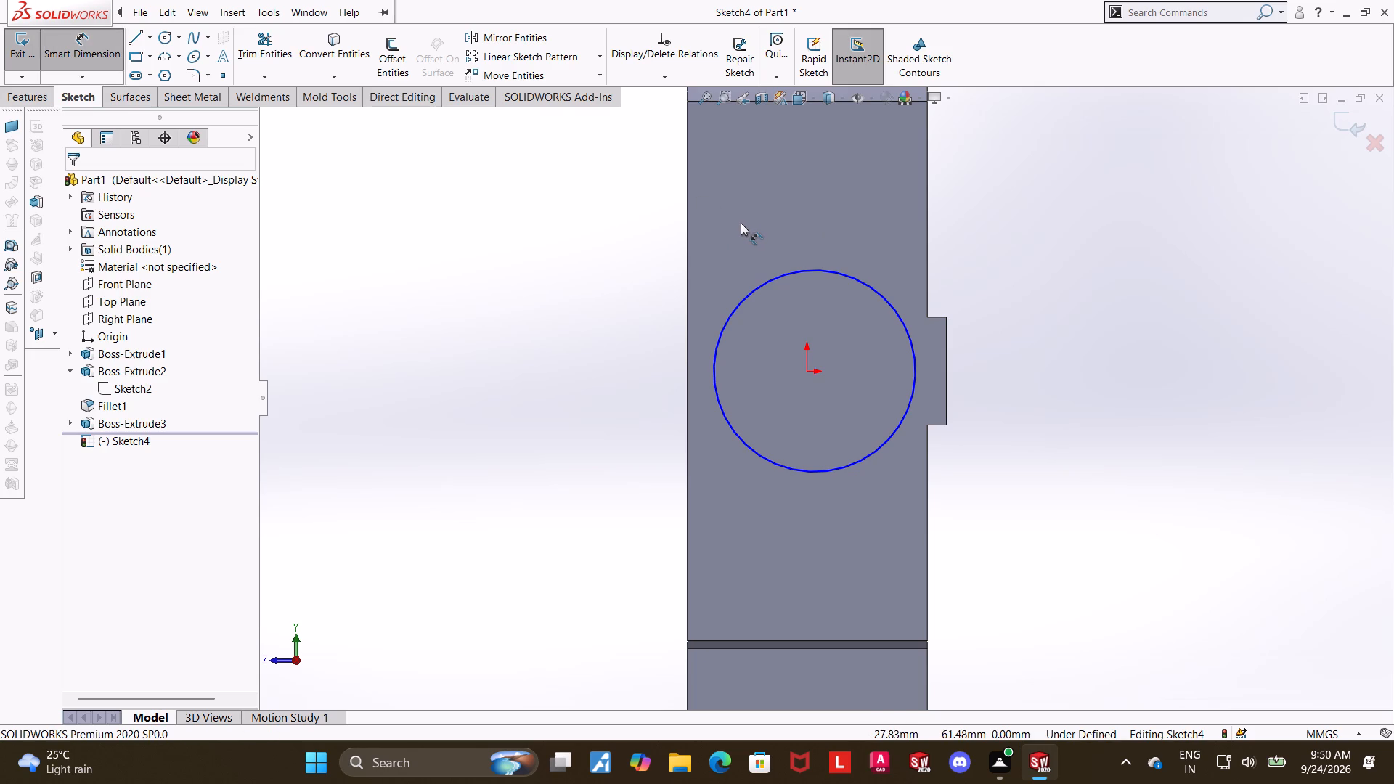
click(832, 269)
click(837, 245)
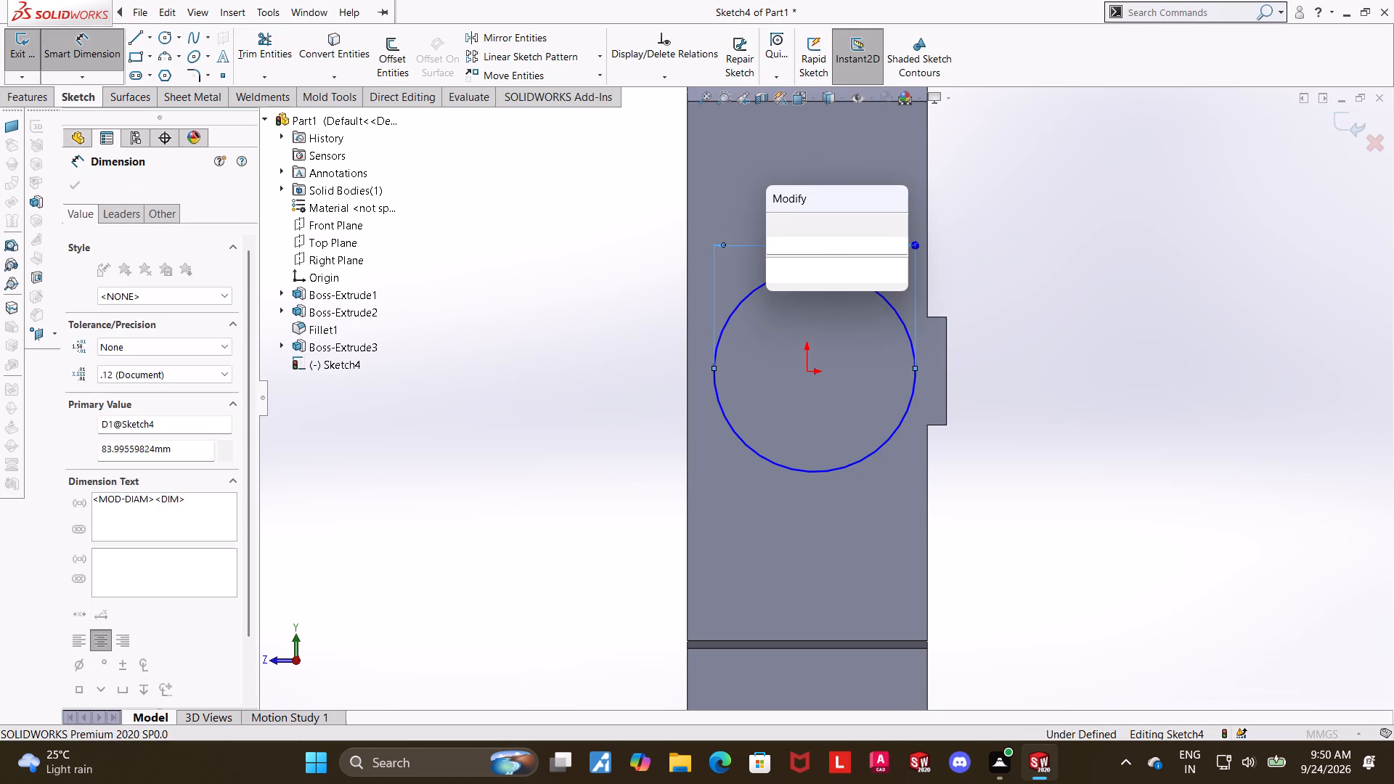
text(80)
key(Return)
key(Escape)
key(Escape)
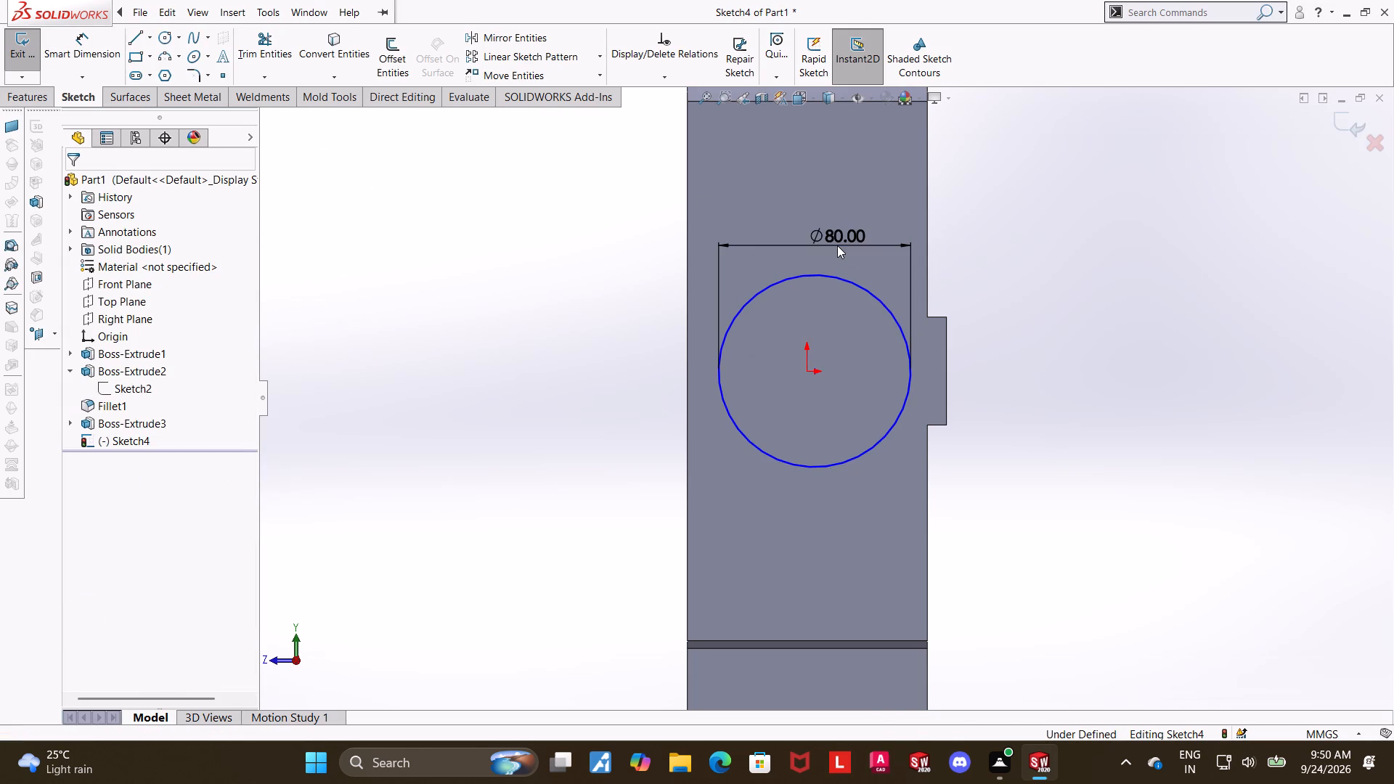
Add a Horizontal relation between the circle's centre and the origin.
click(808, 372)
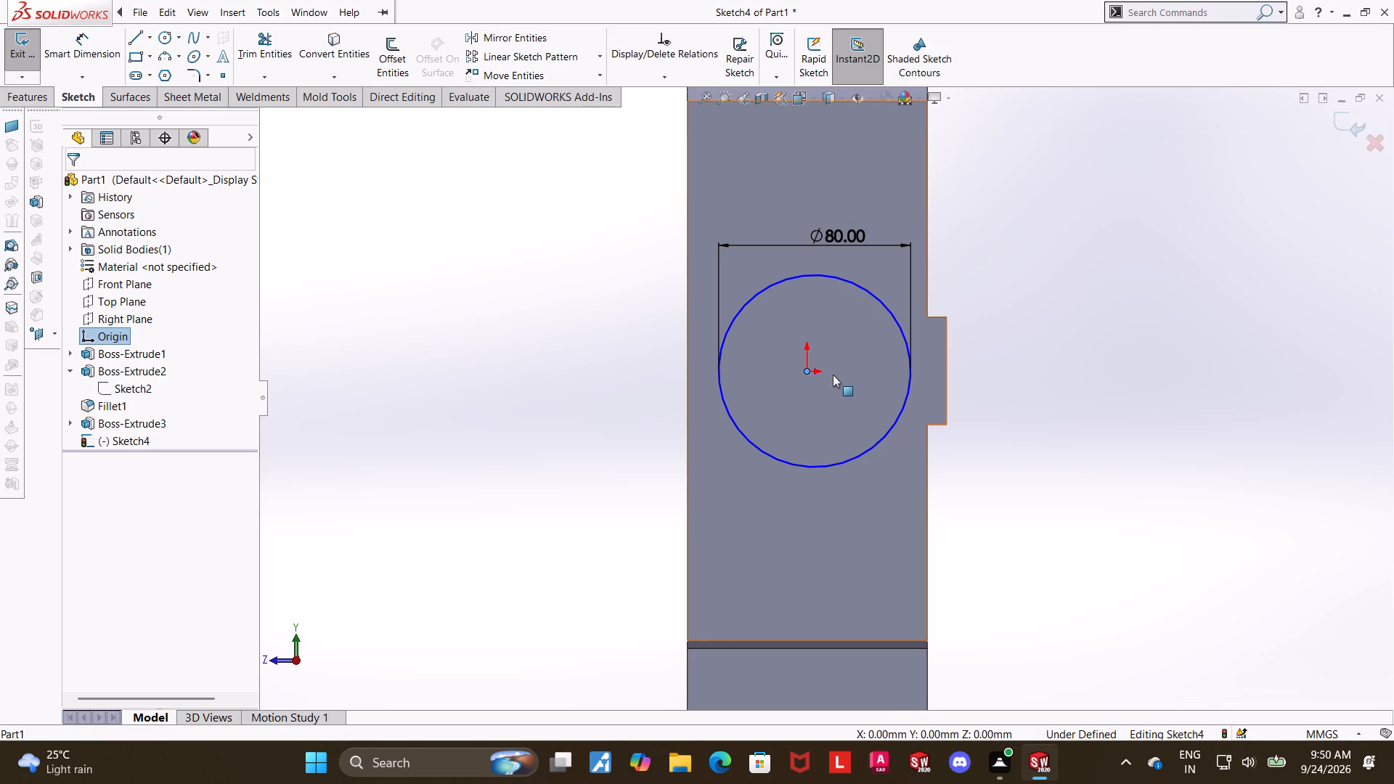
key(Escape)
click(1104, 388)
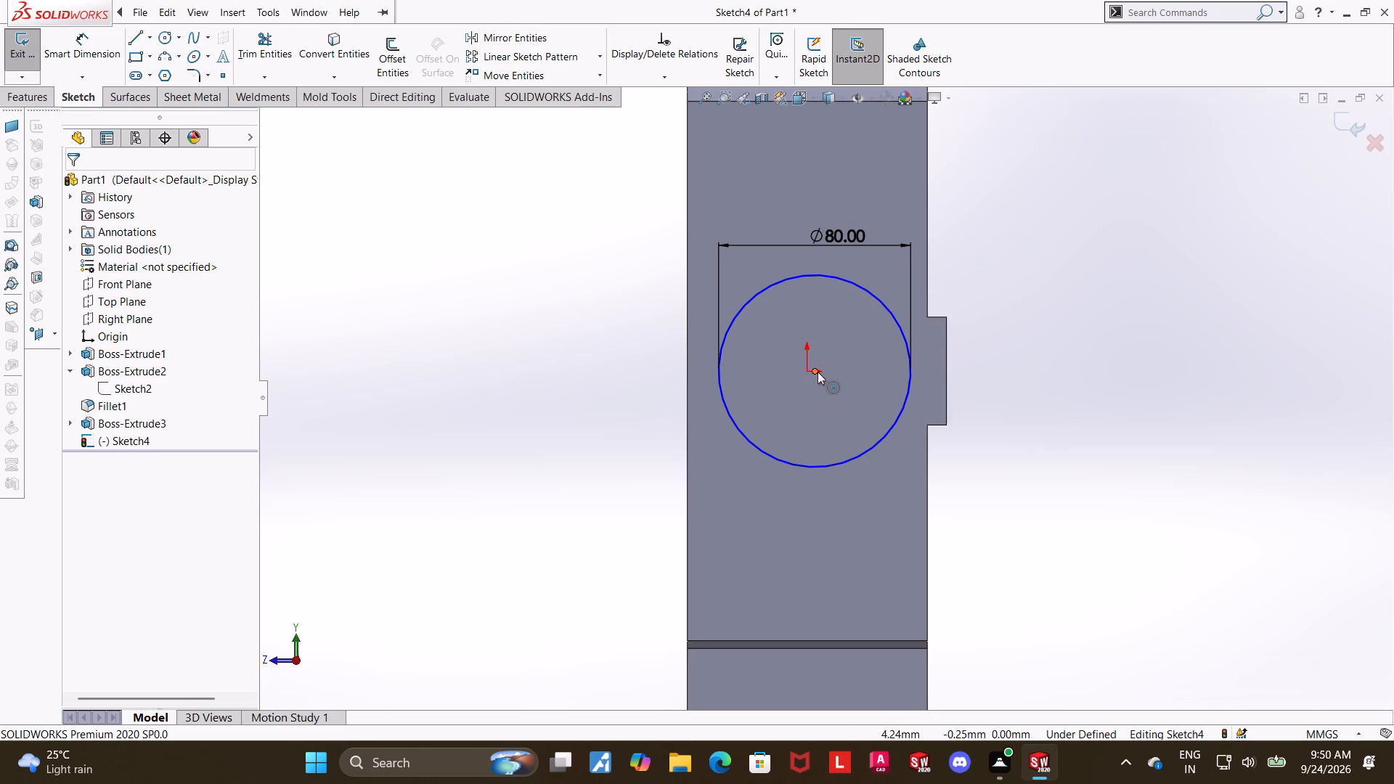
click(818, 372)
ctrl+click(808, 372)
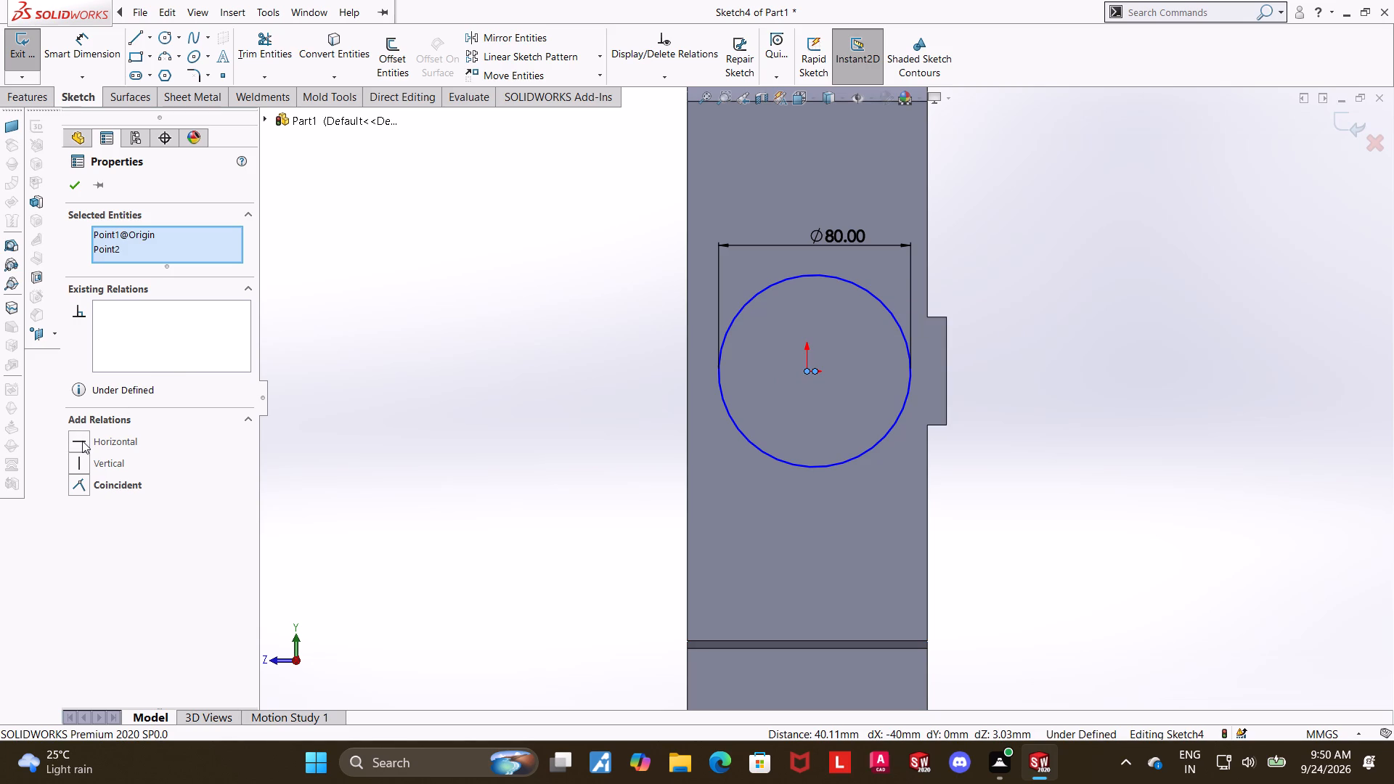
click(82, 441)
click(77, 182)
click(1186, 319)
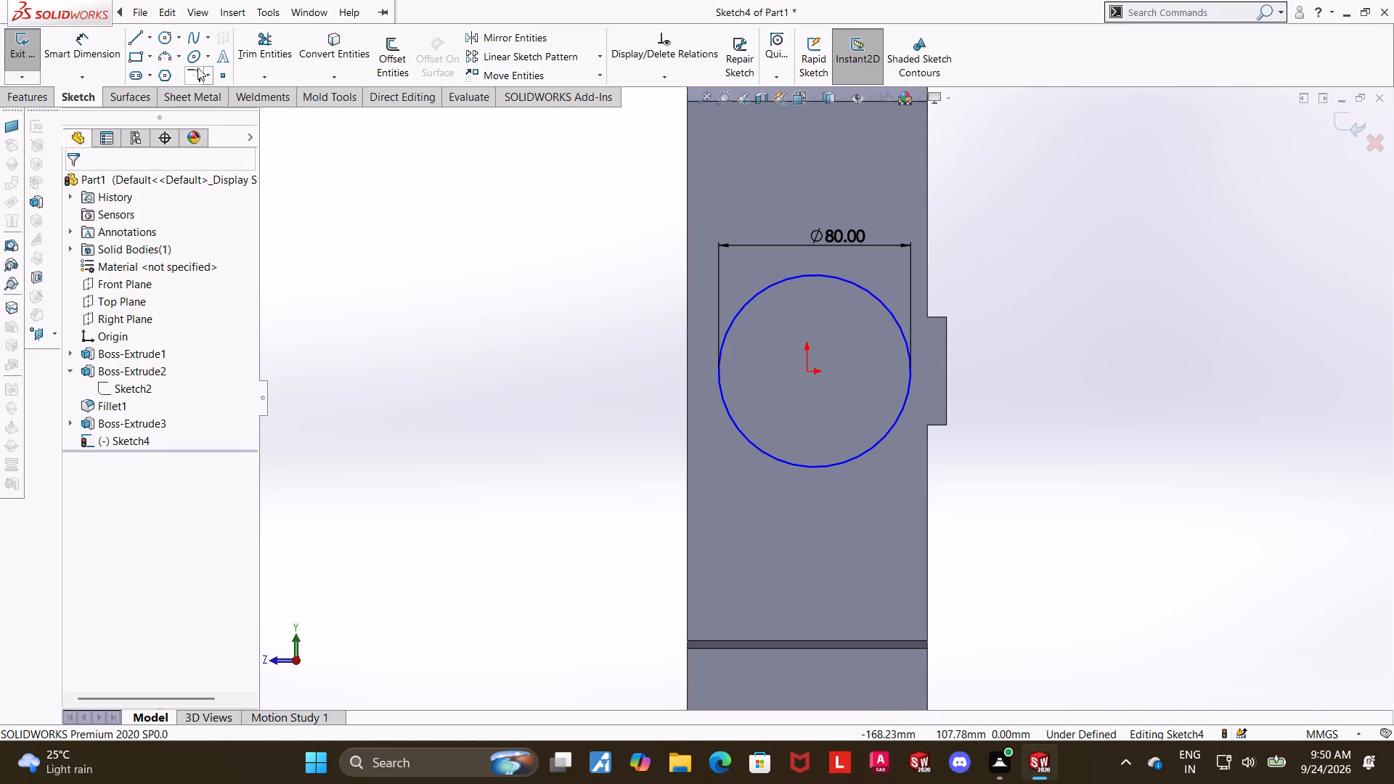
Draw a horizontal line from the circle's top point to the body's vertical edge opposite the rectangular boss.
click(131, 38)
click(813, 274)
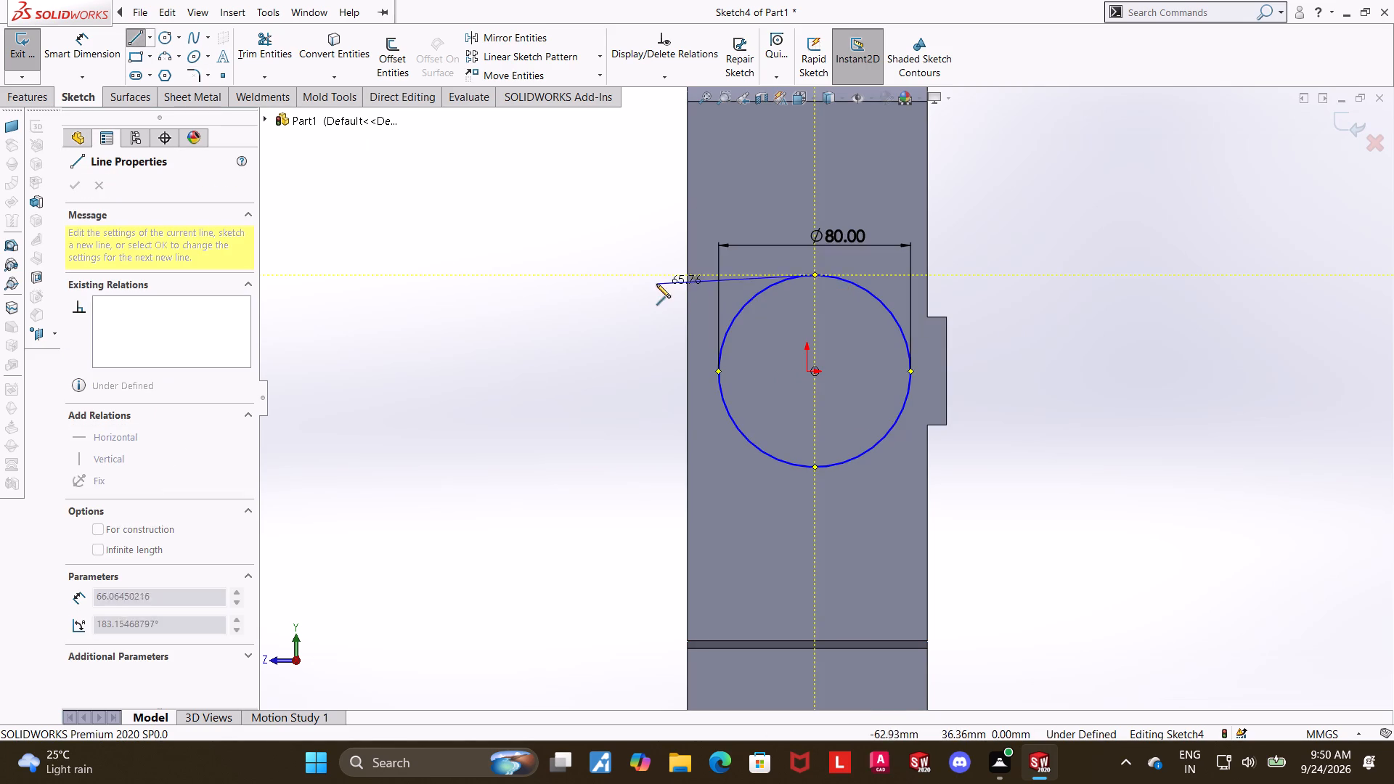
click(687, 274)
key(Escape)
key(Escape)
key(Escape)
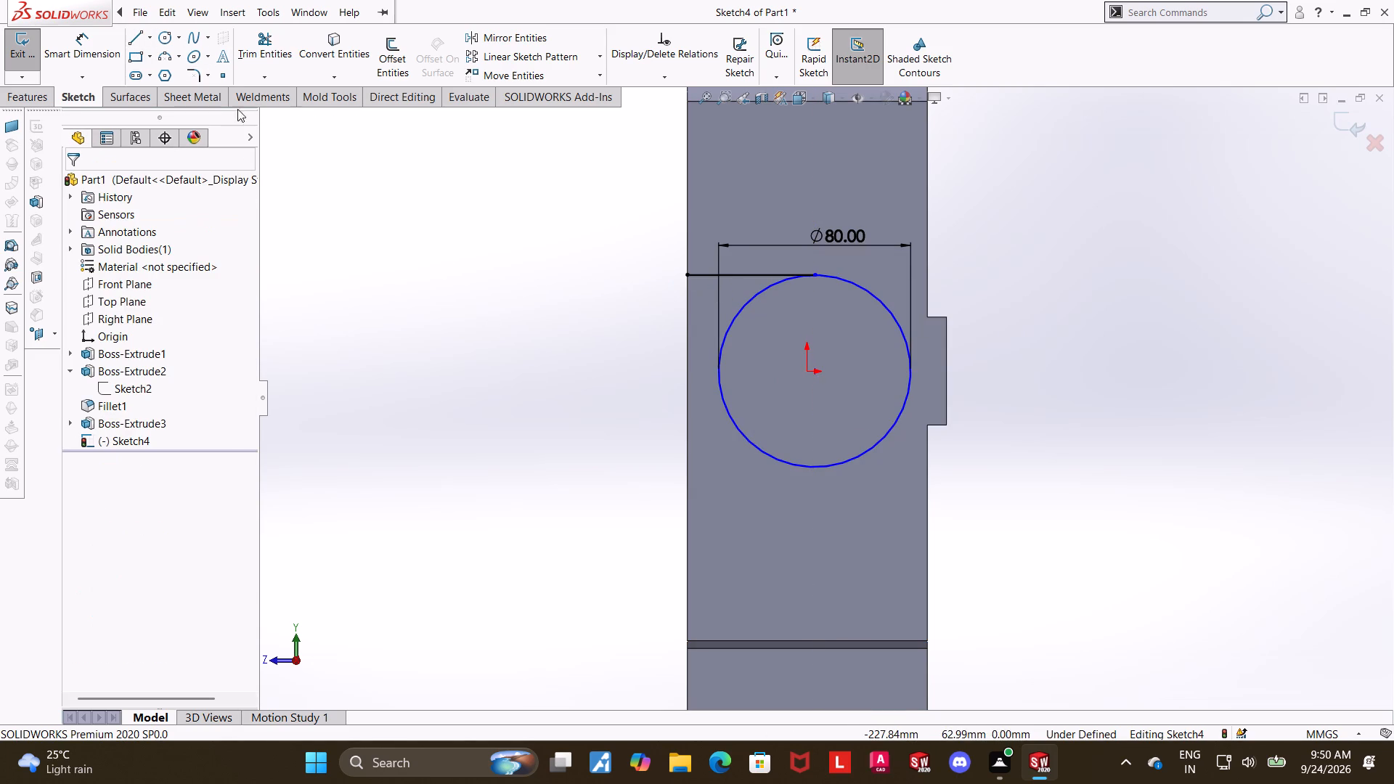
Draw a horizontal line about 53 mm long from the circle's bottom point to the body edge, and close it vertically to the upper line.
click(137, 36)
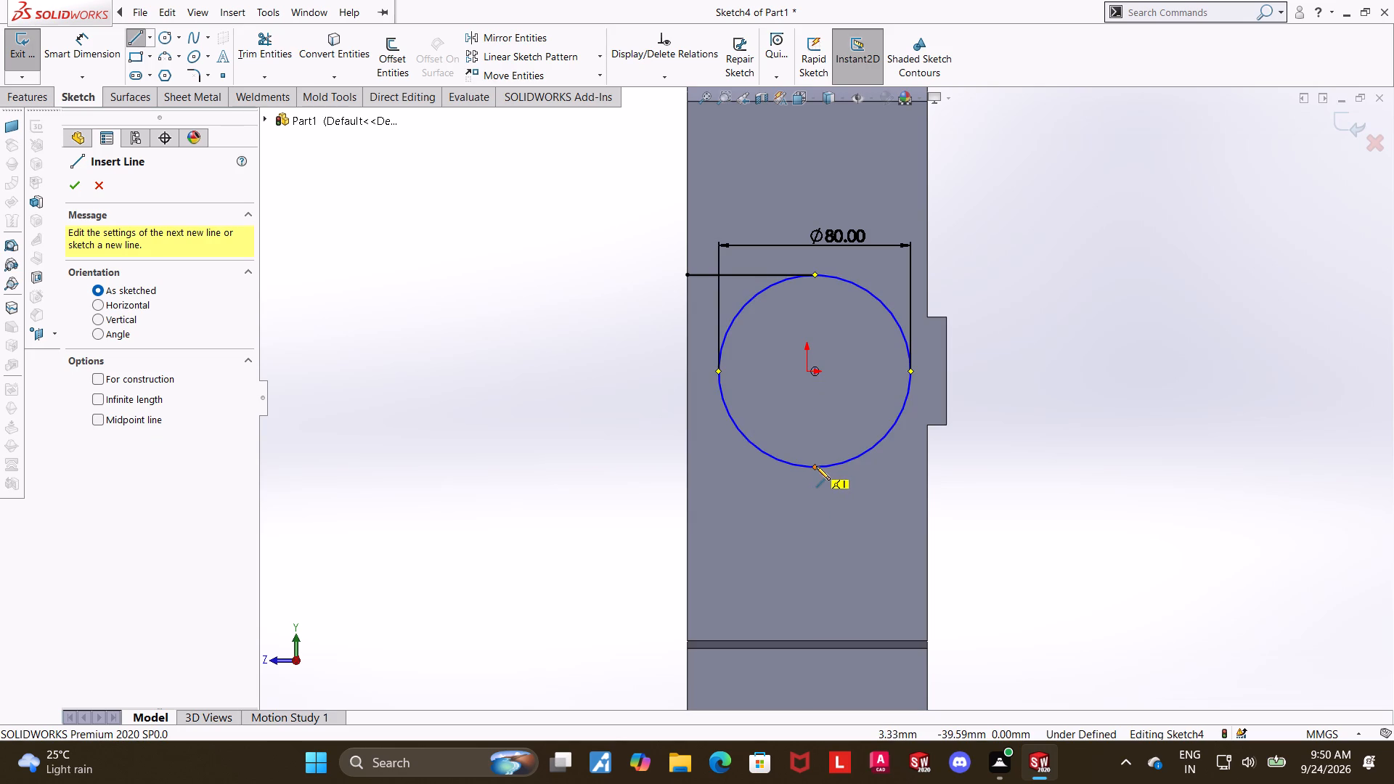
click(816, 466)
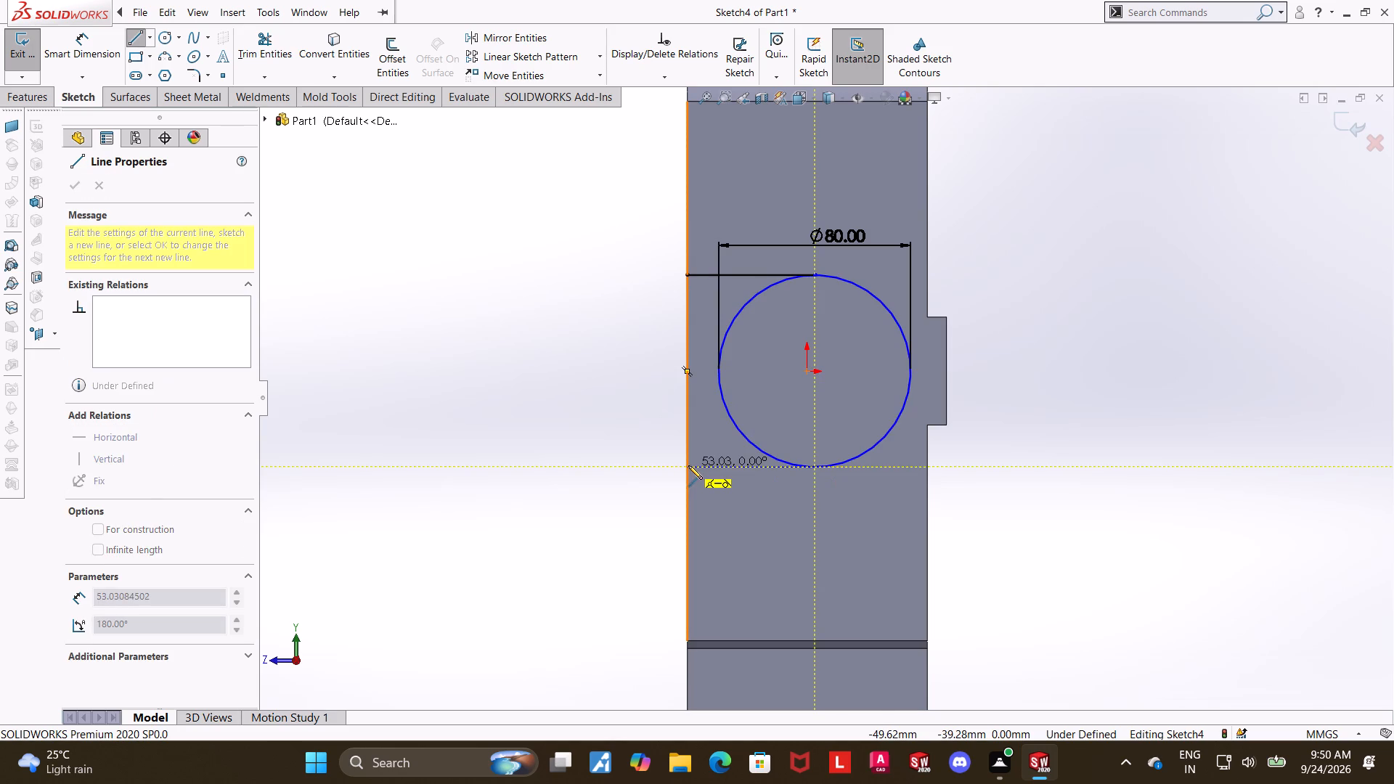
click(688, 465)
click(688, 274)
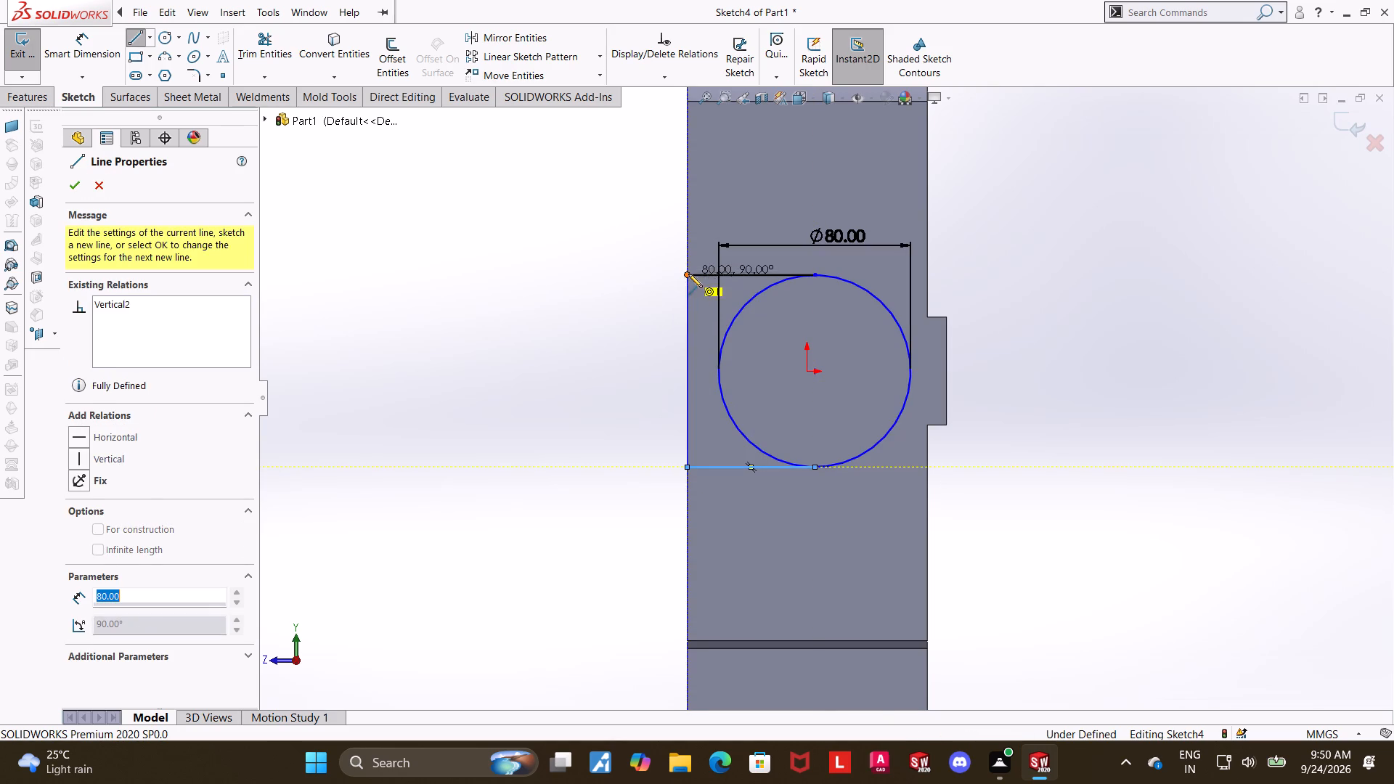
key(Escape)
key(Escape)
key(Escape)
Trim away the half of the circle lying between the two horizontal lines, leaving the round-ended profile.
click(246, 54)
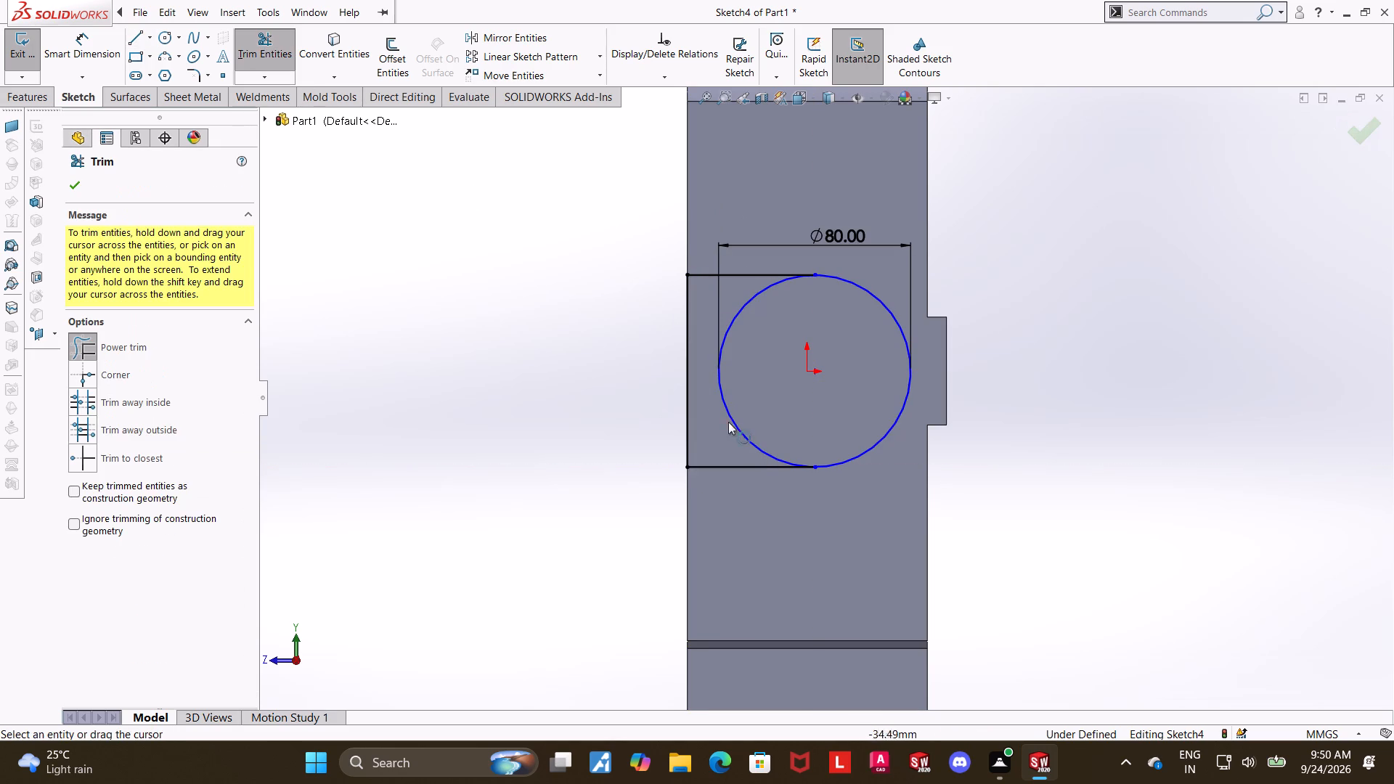
drag(751, 420, 690, 425)
key(Escape)
key(Escape)
Draw a vertical centreline joining the two endpoints of the arc.
click(151, 38)
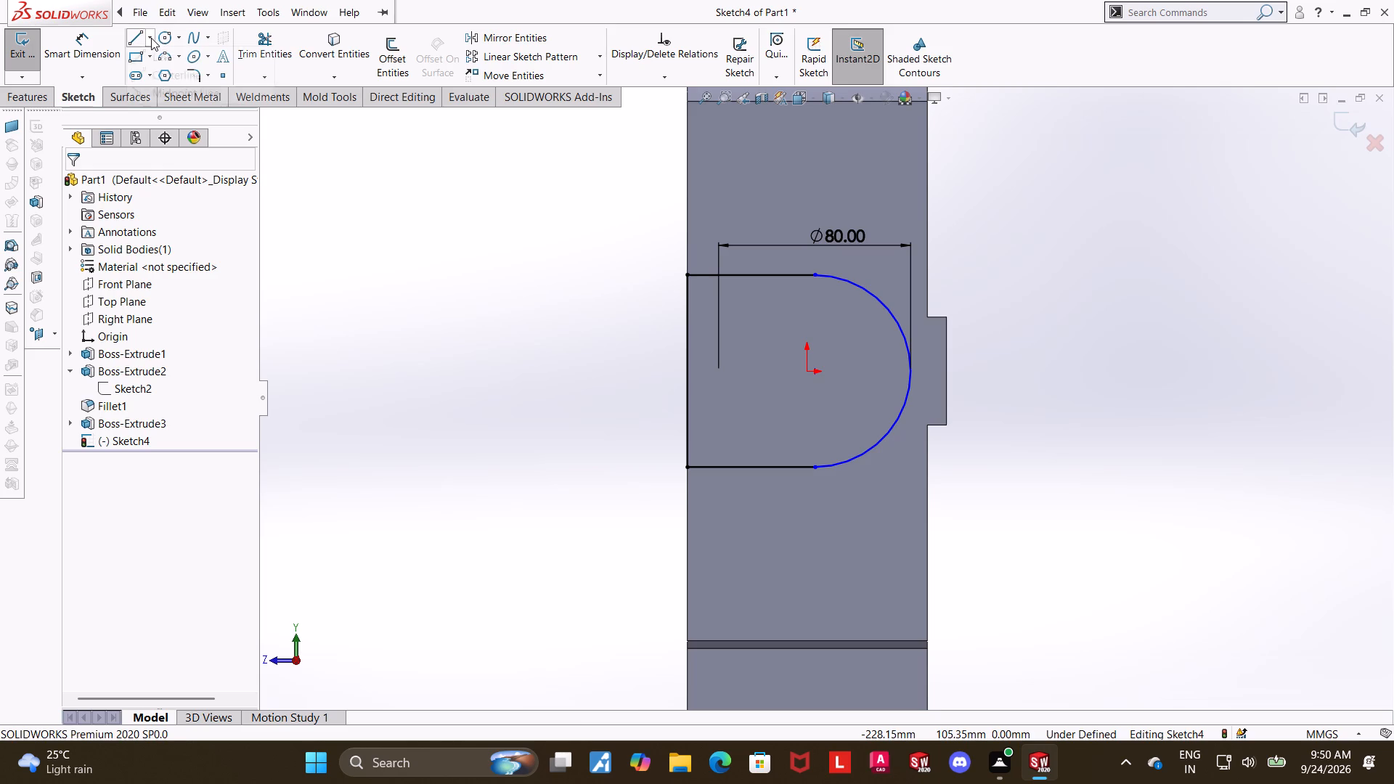
click(145, 79)
click(815, 274)
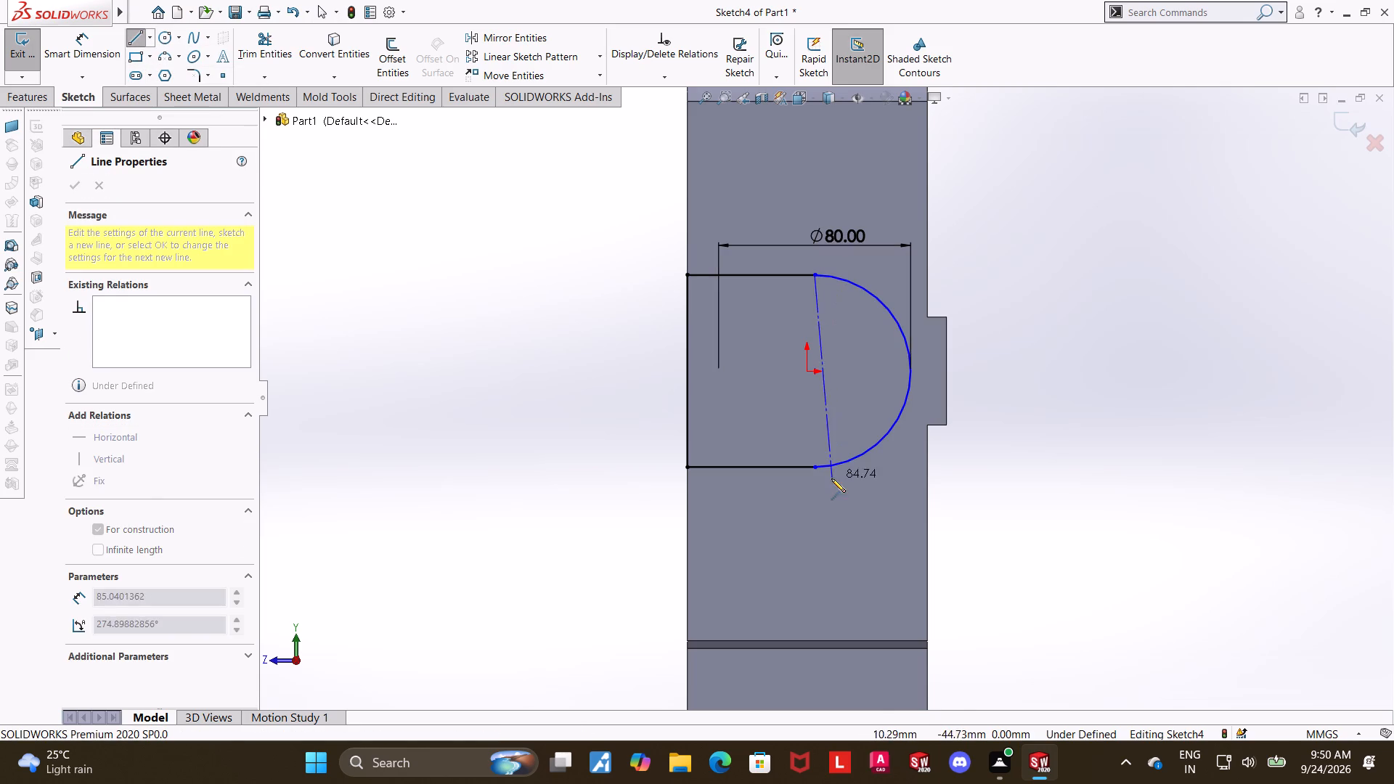
click(815, 468)
key(Escape)
key(Escape)
key(Escape)
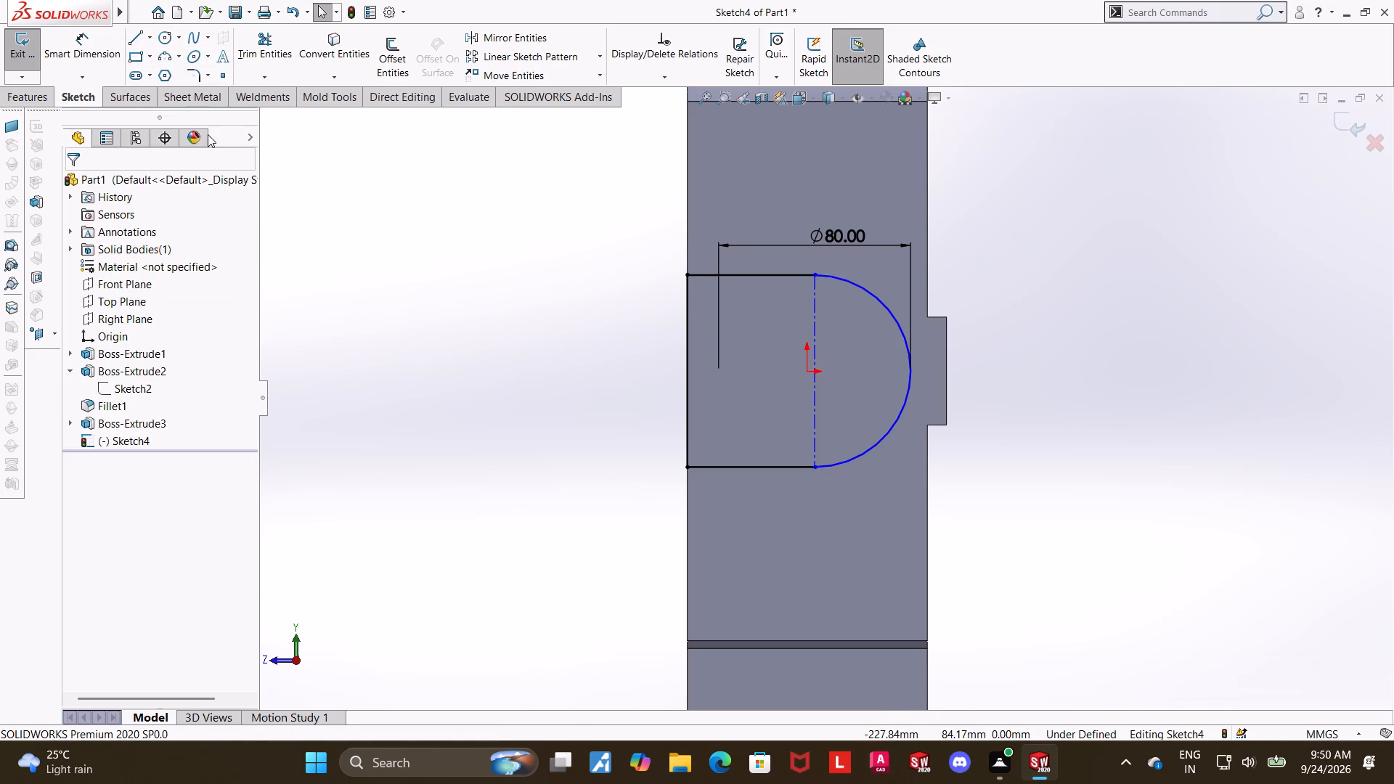
Dimension the distance between the vertical centreline and the profile's straight vertical line as 60 mm.
click(78, 47)
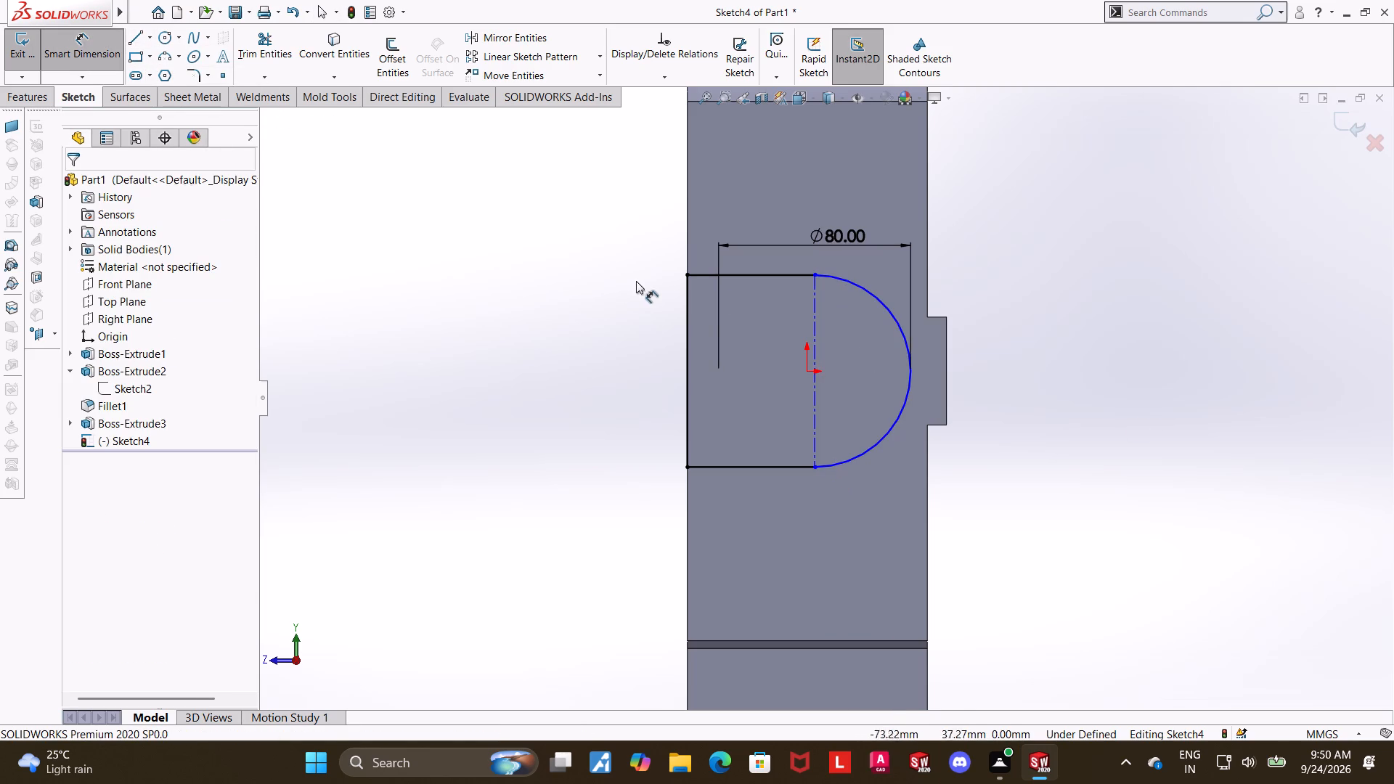
click(815, 307)
click(685, 318)
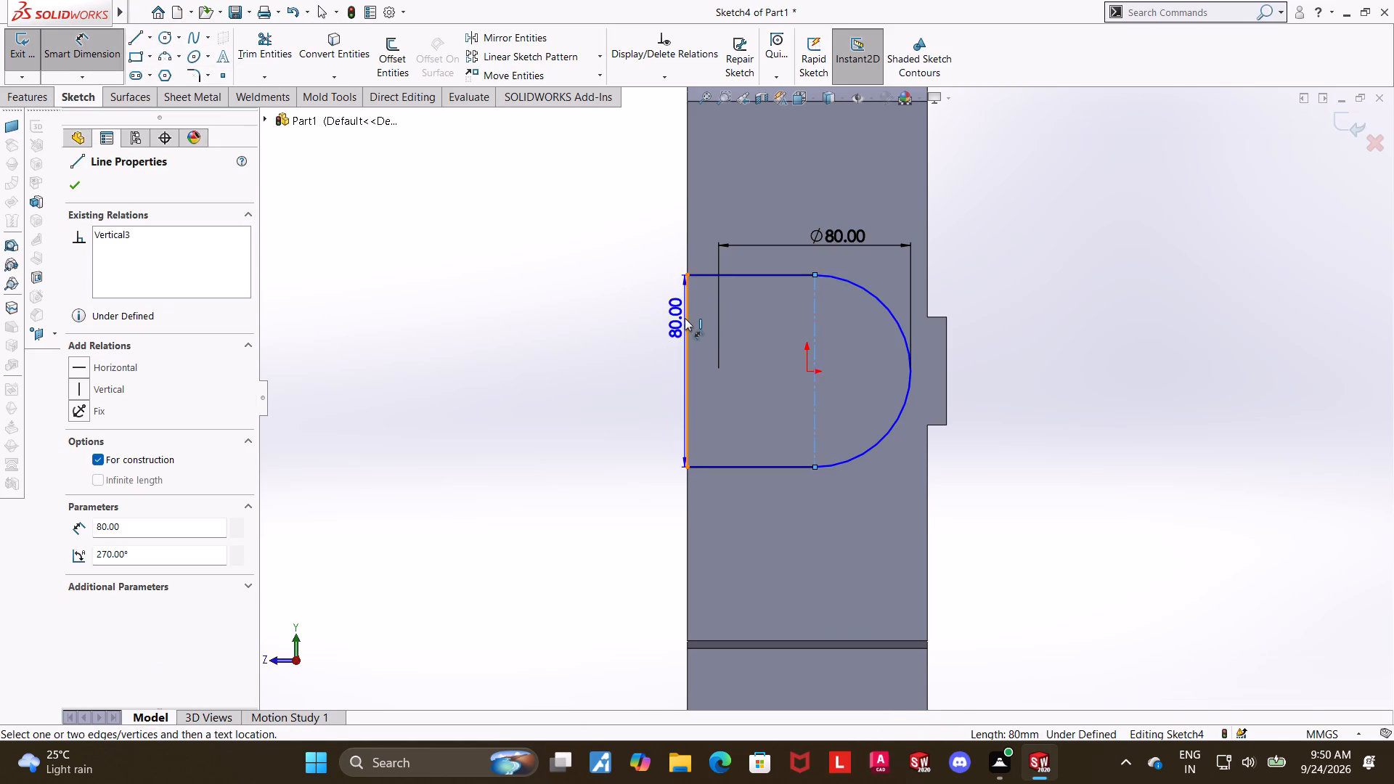
click(727, 156)
text(60)
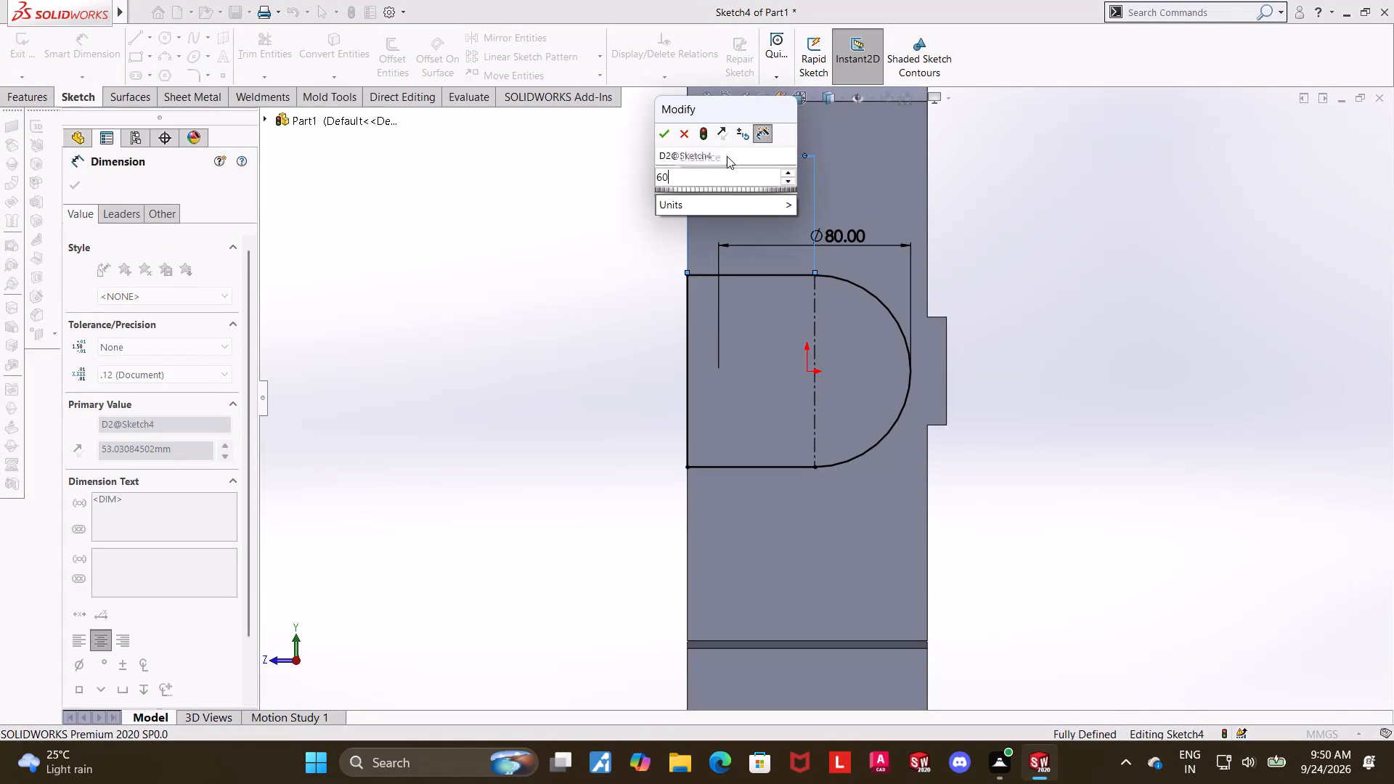
key(Return)
key(Escape)
key(Escape)
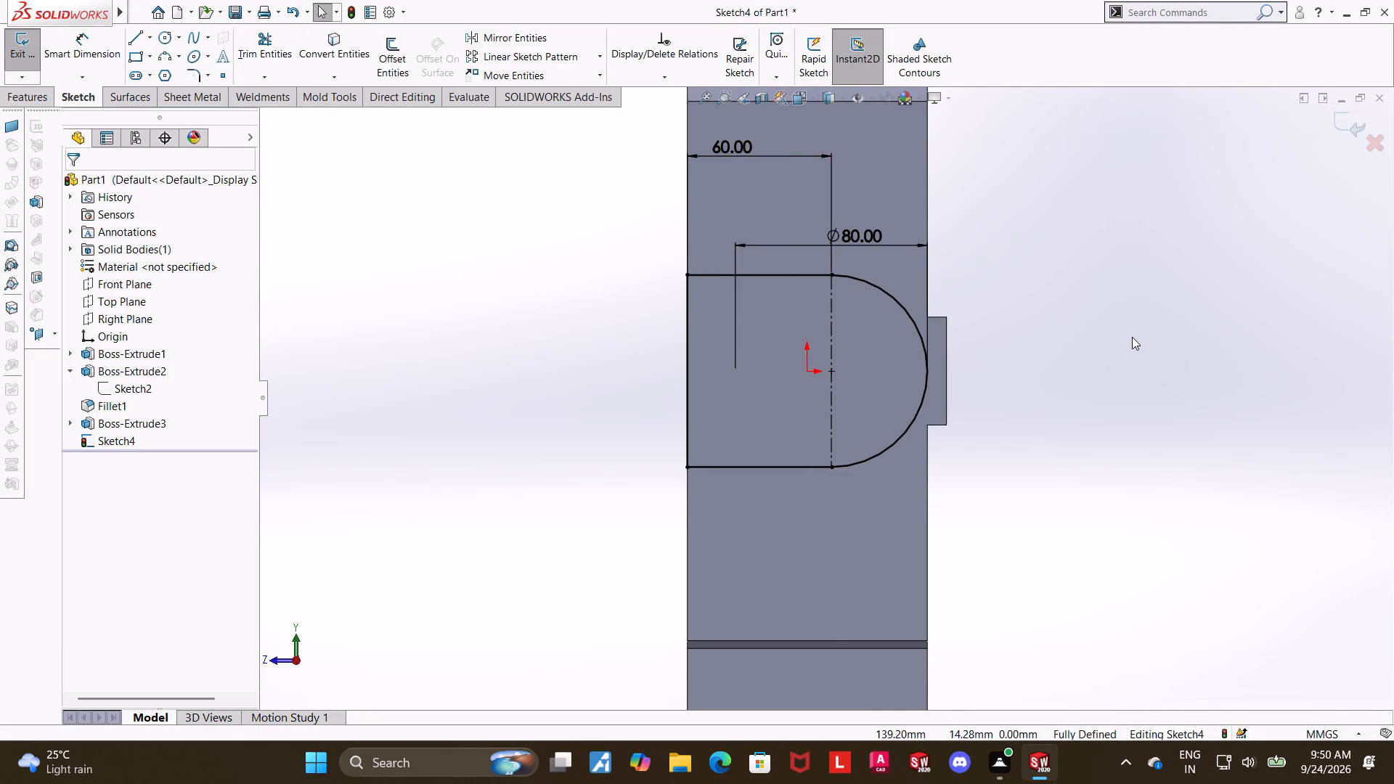
Cut-extrude the round-ended profile through the body with an Up To Surface end condition, ending at the opposite side face.
scroll(1162, 332, up, 2)
middle_drag(1097, 326, 1132, 330)
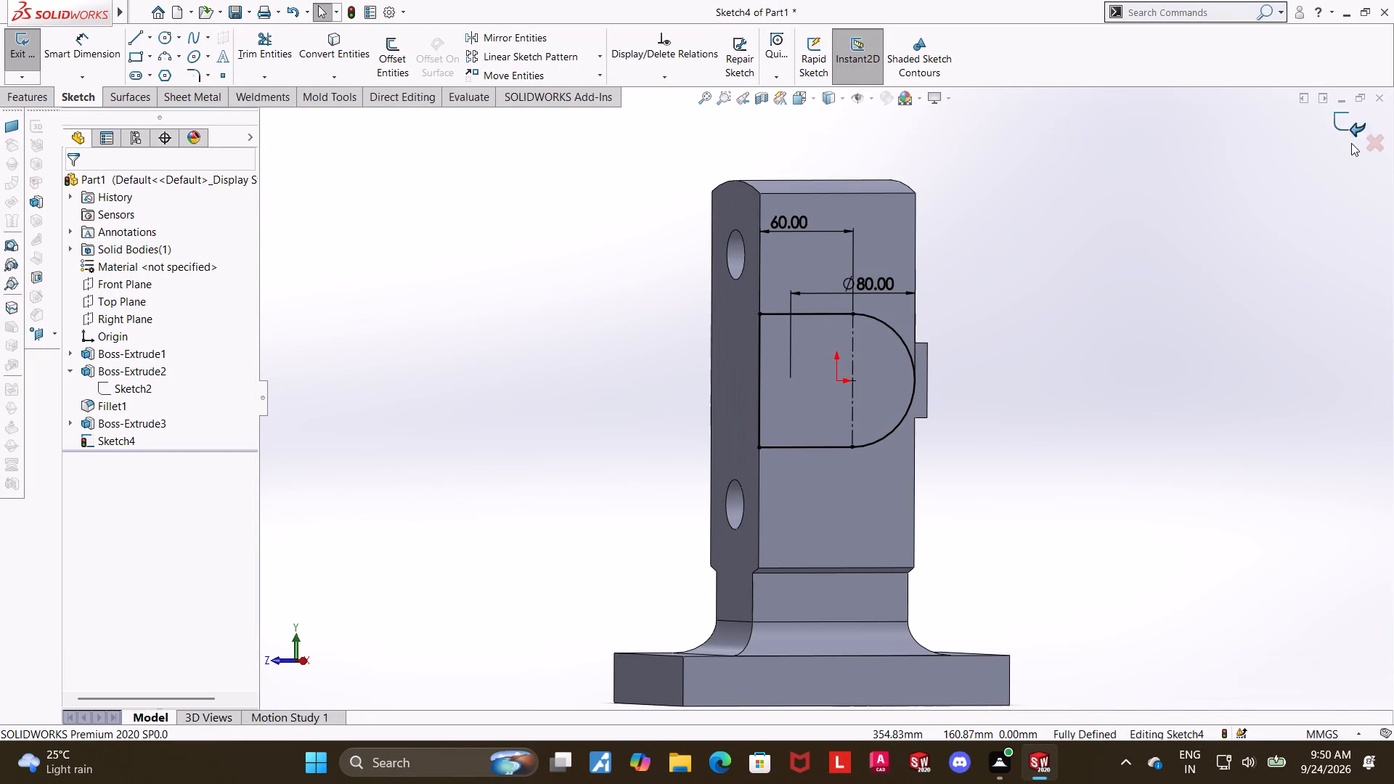
click(1342, 123)
click(252, 37)
middle_drag(379, 308, 472, 335)
scroll(472, 335, up, 1)
click(266, 115)
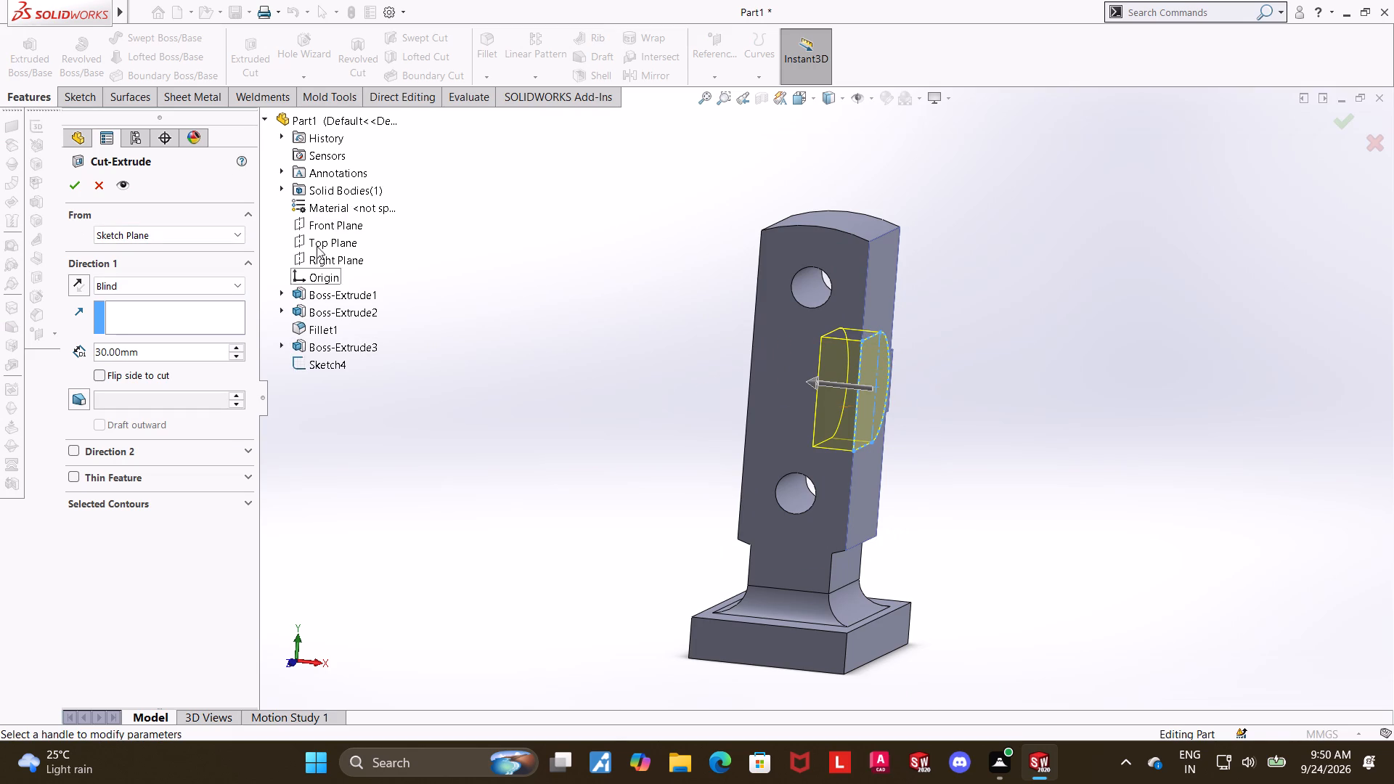
click(481, 304)
click(142, 283)
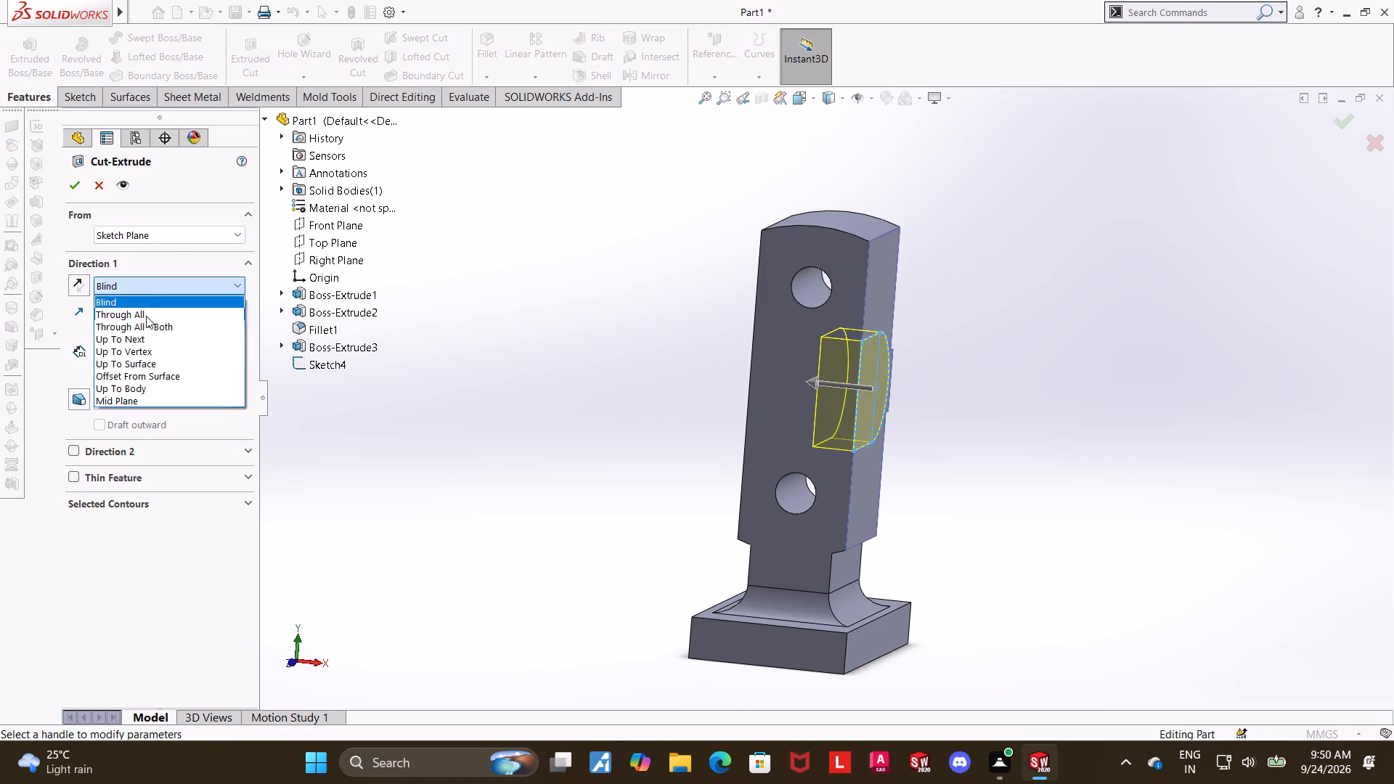
click(146, 358)
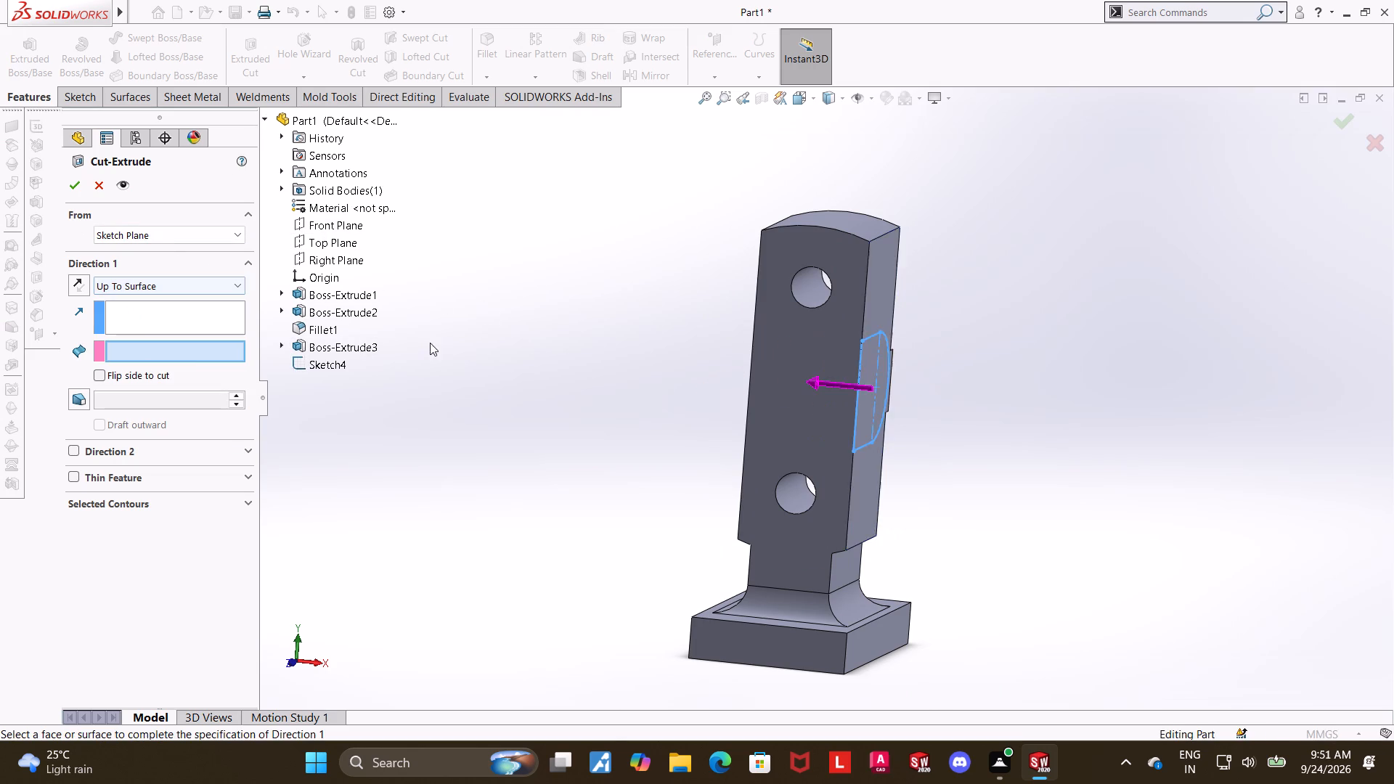
middle_drag(437, 340, 618, 342)
click(847, 382)
middle_drag(1015, 361, 794, 401)
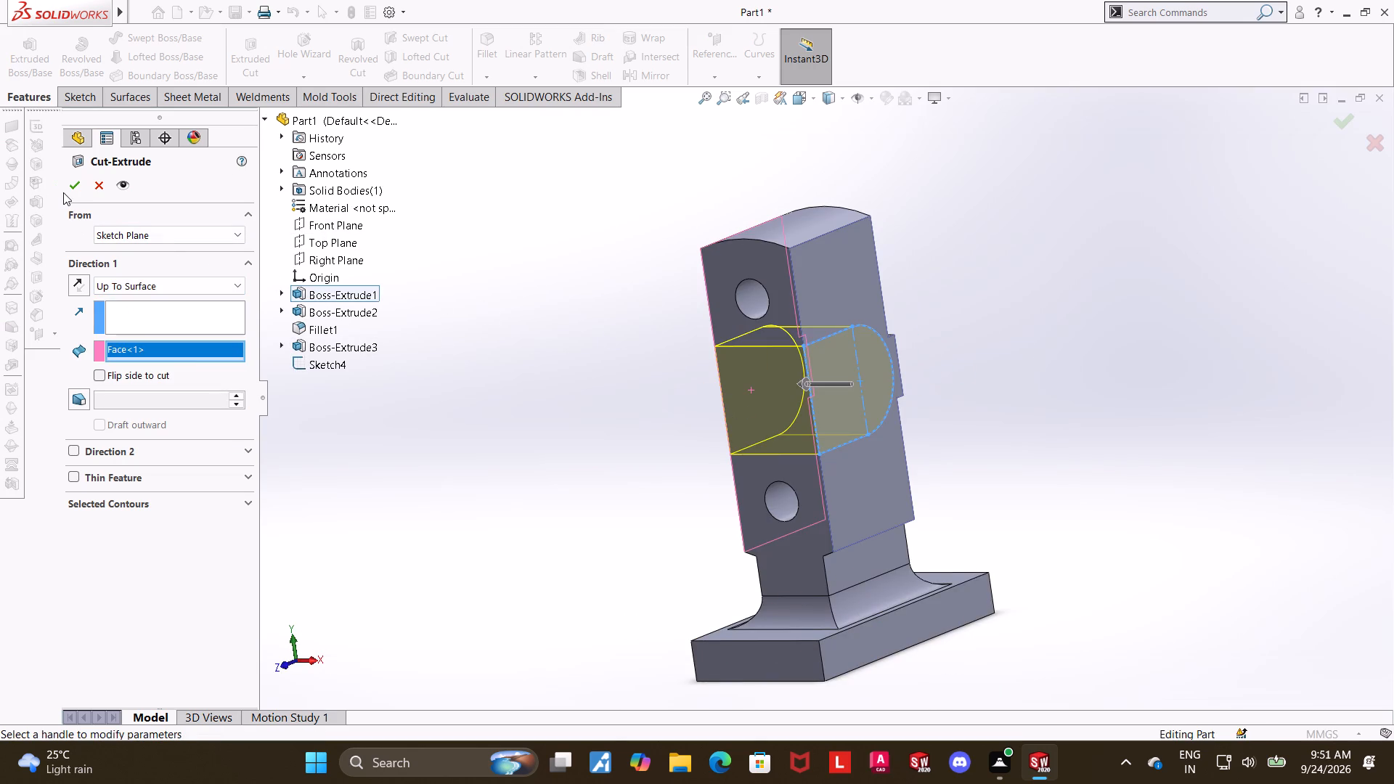
click(63, 192)
click(72, 188)
click(997, 413)
Open Sketch1 of Boss-Extrude1, the body's profile, for editing in a view normal to its plane.
middle_drag(1003, 416, 912, 421)
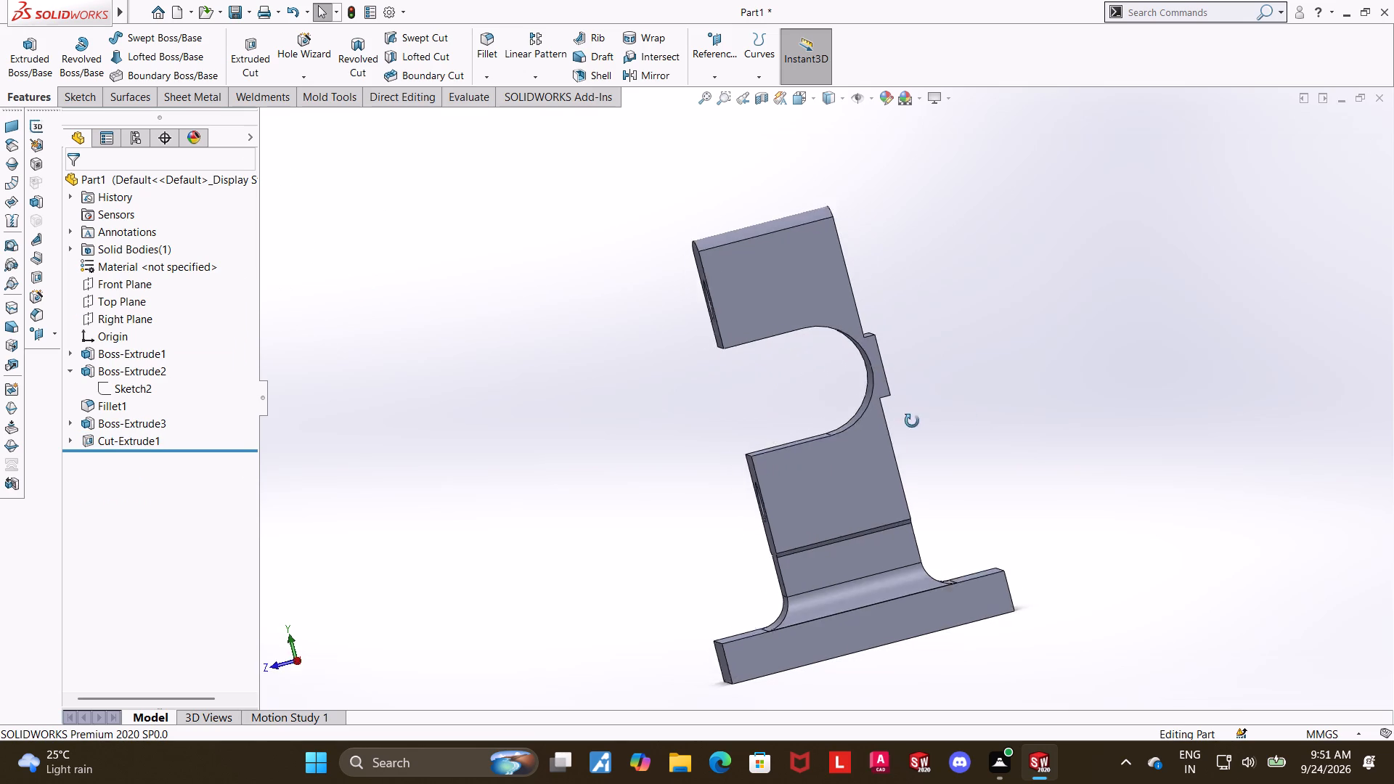
middle_drag(912, 421, 886, 428)
middle_drag(840, 452, 960, 455)
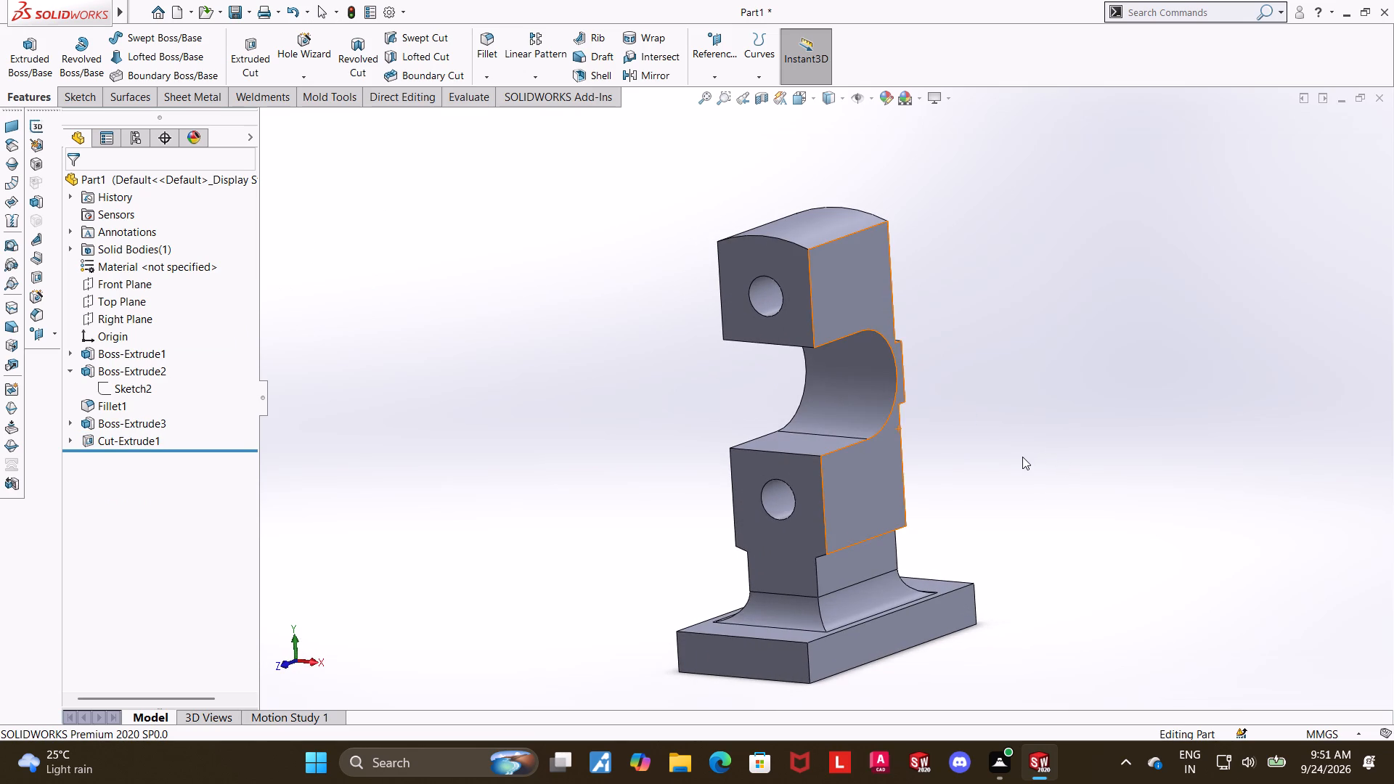
middle_drag(1032, 457, 1073, 436)
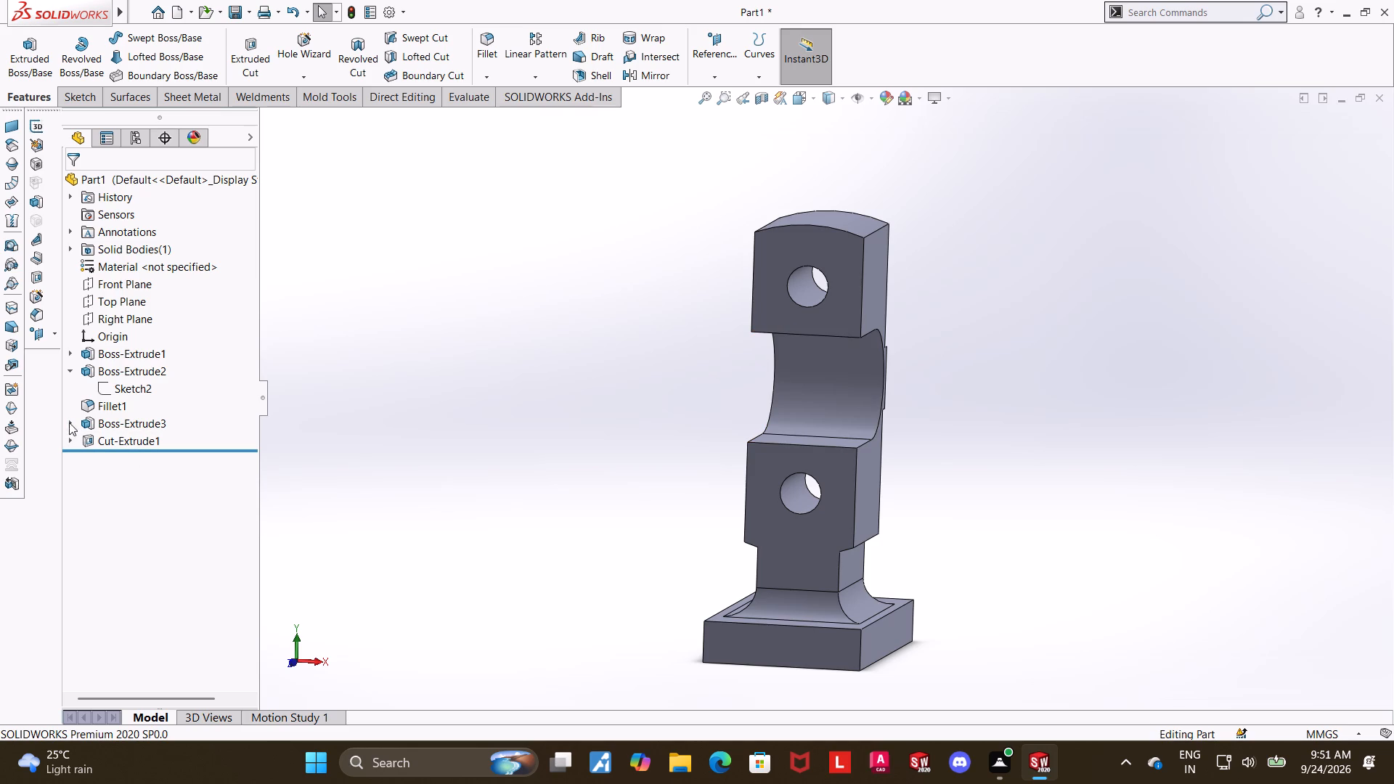
click(73, 348)
click(111, 369)
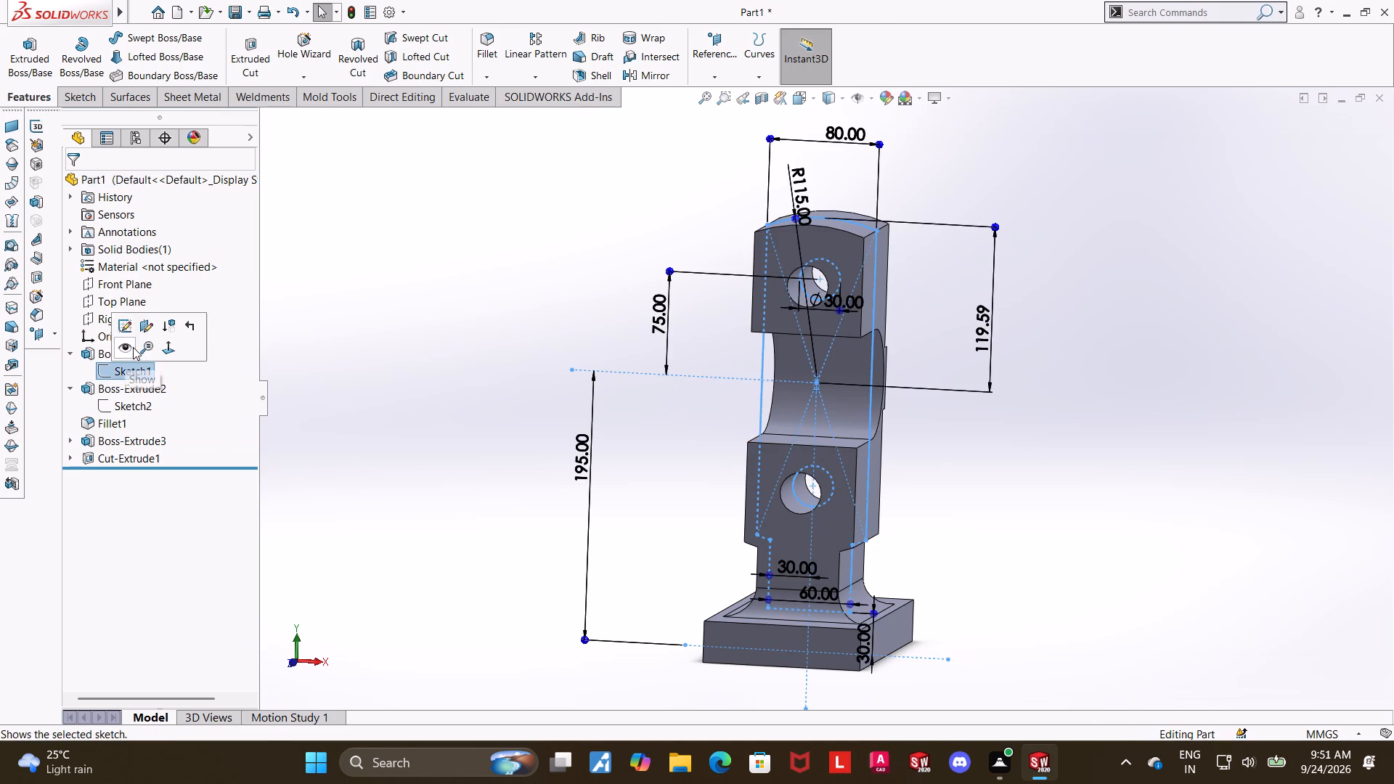
click(129, 328)
click(135, 358)
click(171, 342)
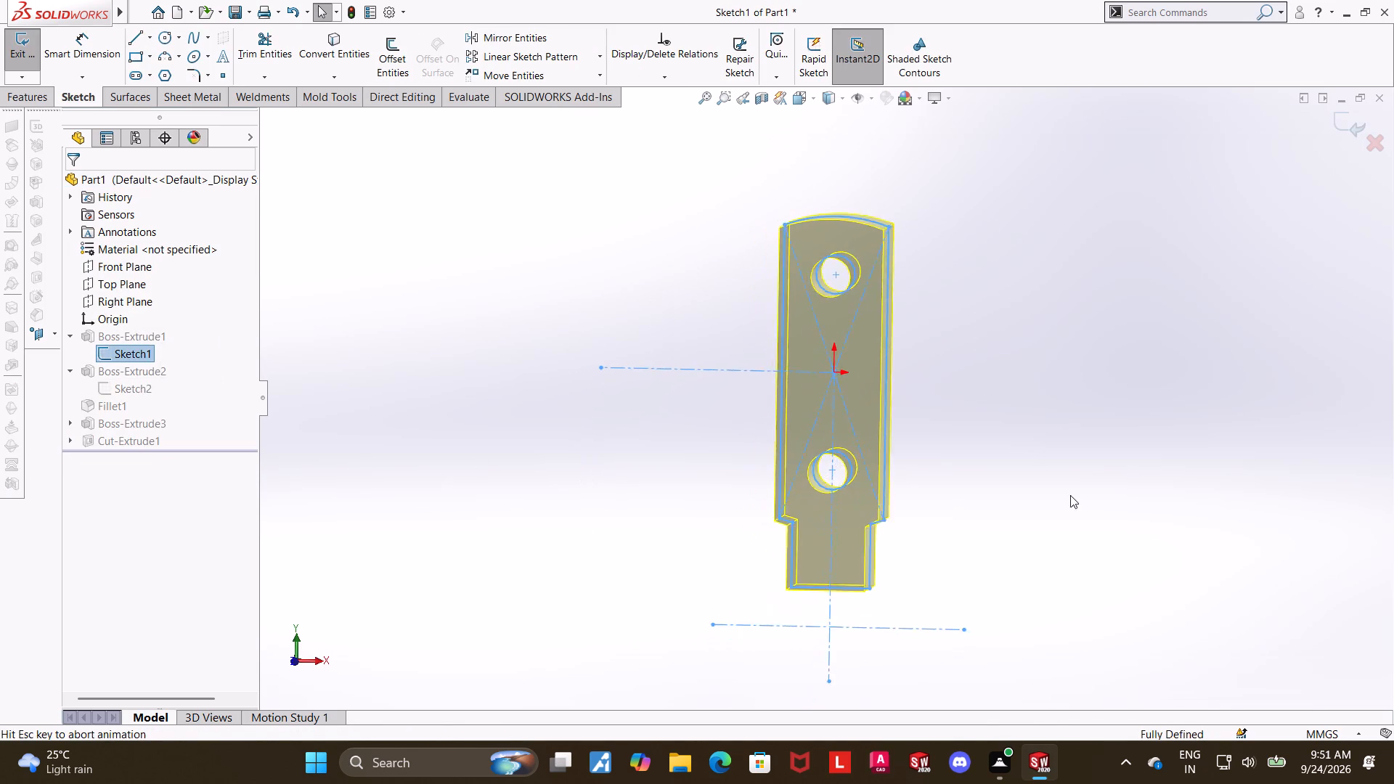
scroll(1134, 513, down, 1)
scroll(708, 422, up, 2)
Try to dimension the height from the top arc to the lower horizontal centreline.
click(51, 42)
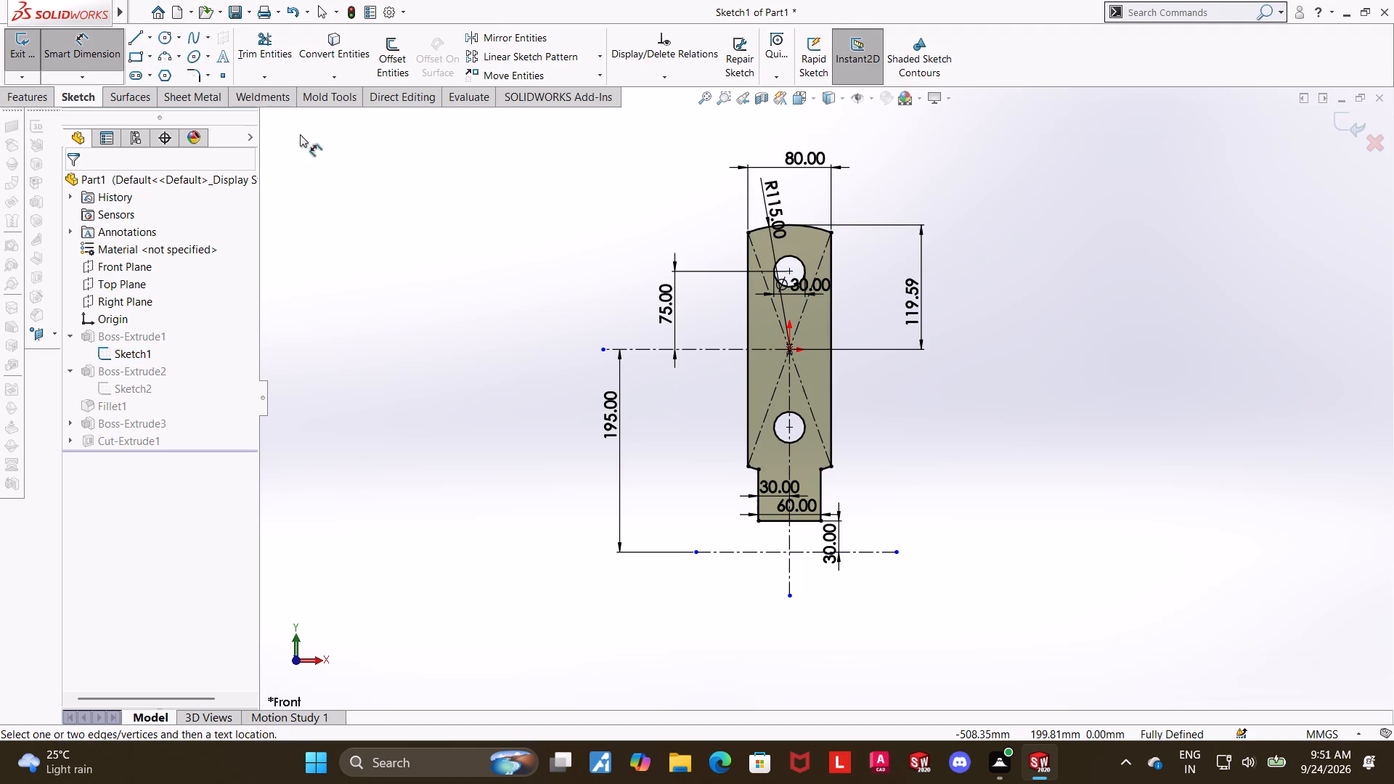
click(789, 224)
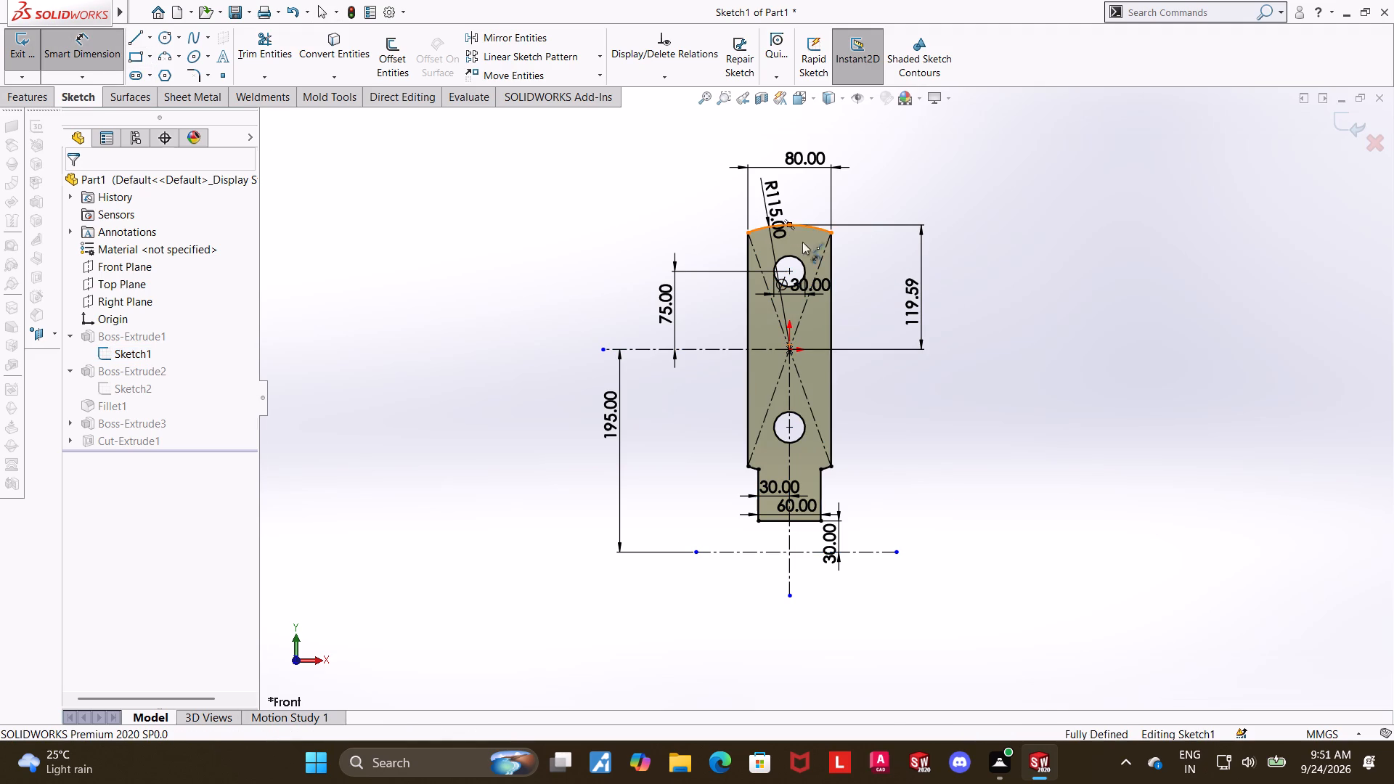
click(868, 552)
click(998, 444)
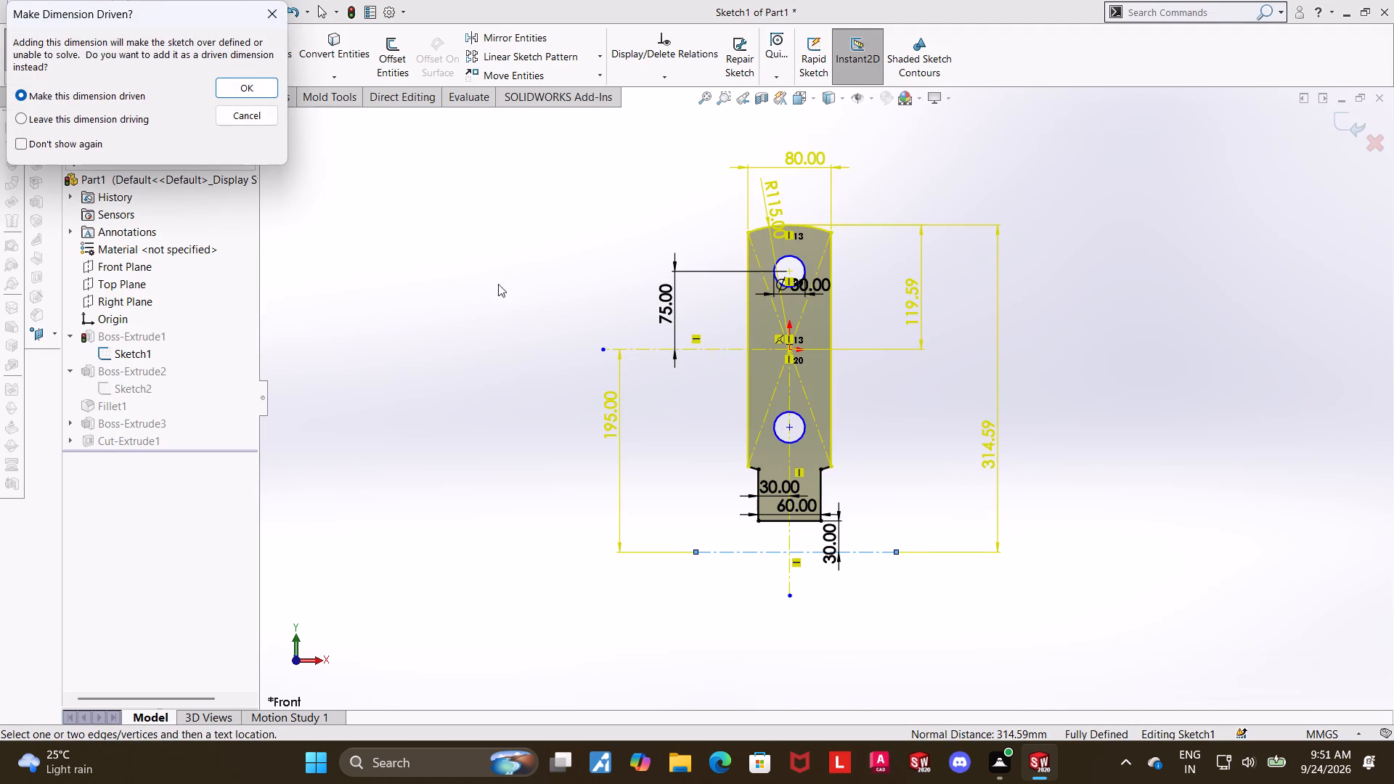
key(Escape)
Delete the 119.59 mm vertical dimension between the origin and the top of the arc.
right_click(911, 301)
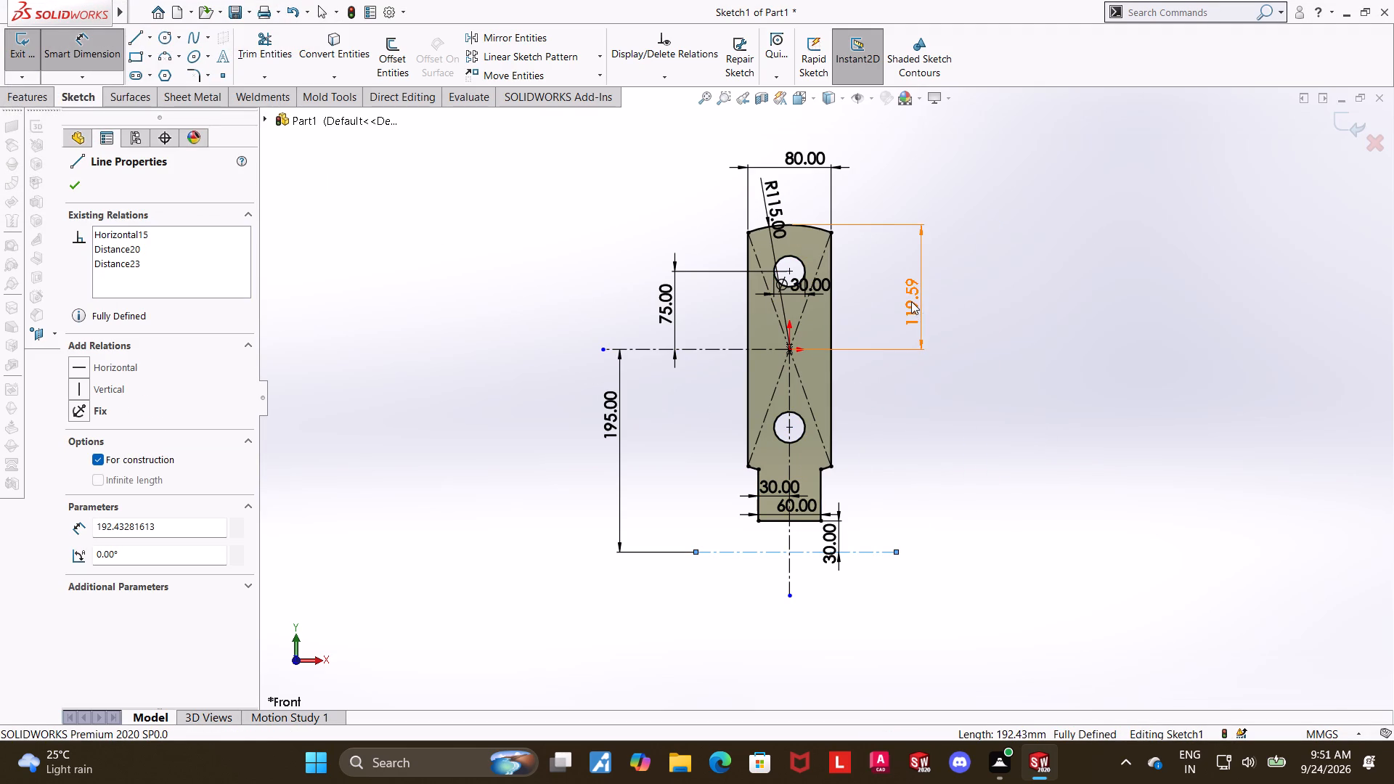
key(Escape)
scroll(929, 282, down, 2)
key(Escape)
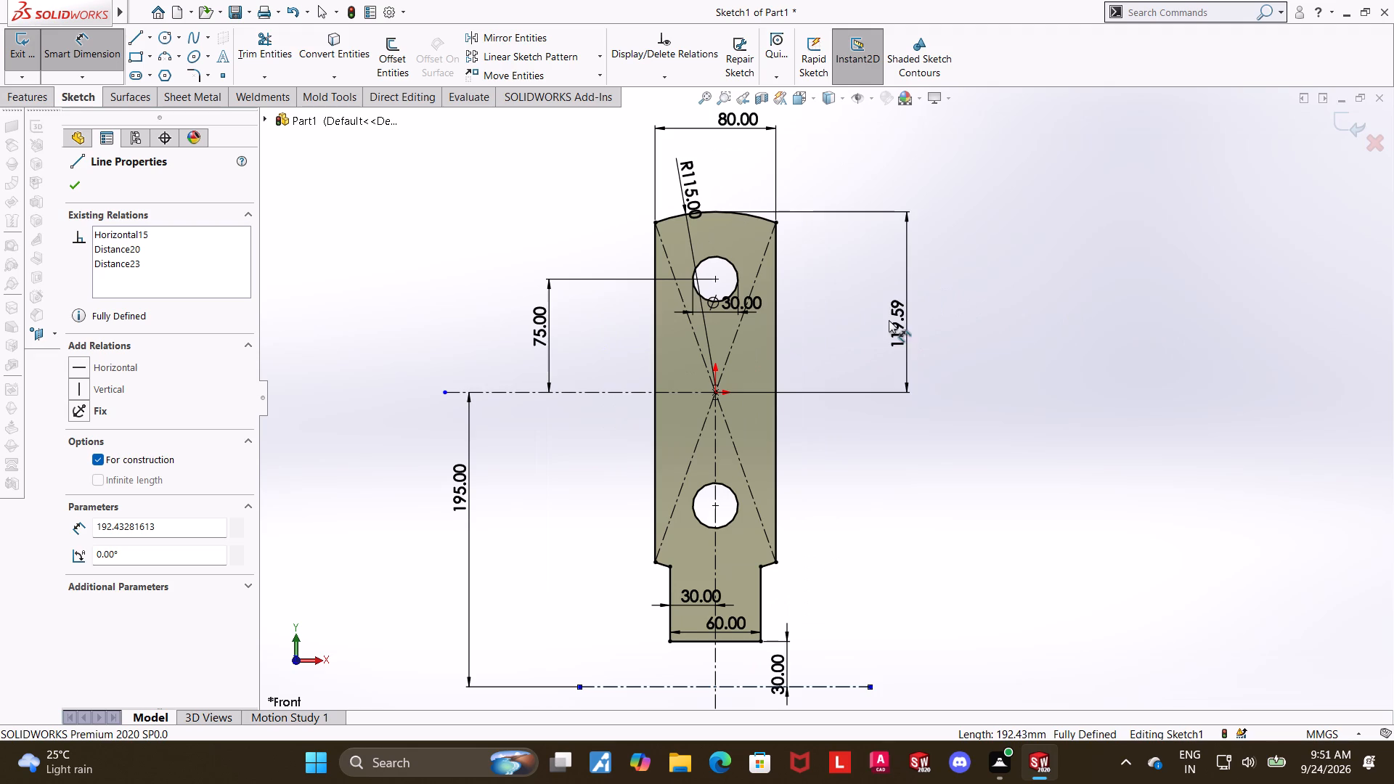
right_click(889, 320)
click(1226, 368)
right_click(894, 324)
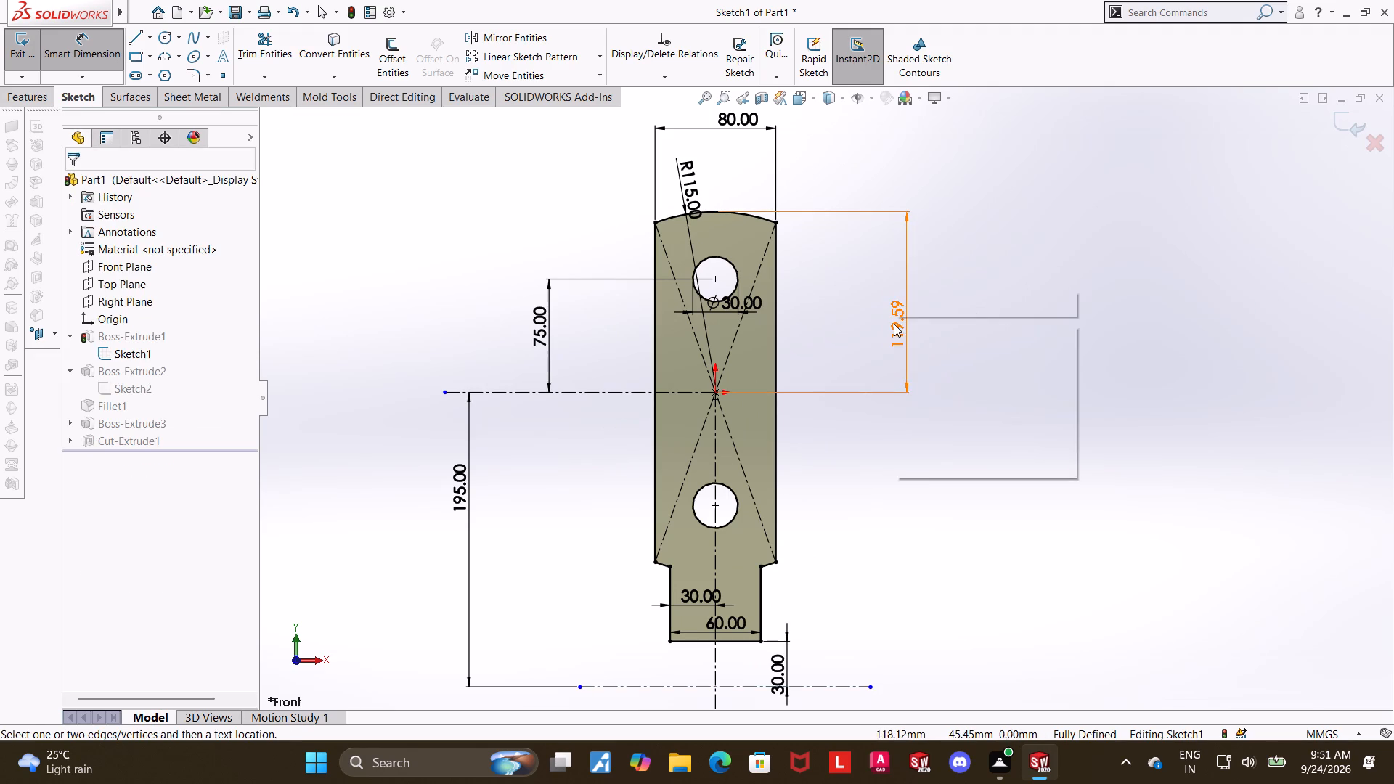
click(1236, 306)
click(84, 41)
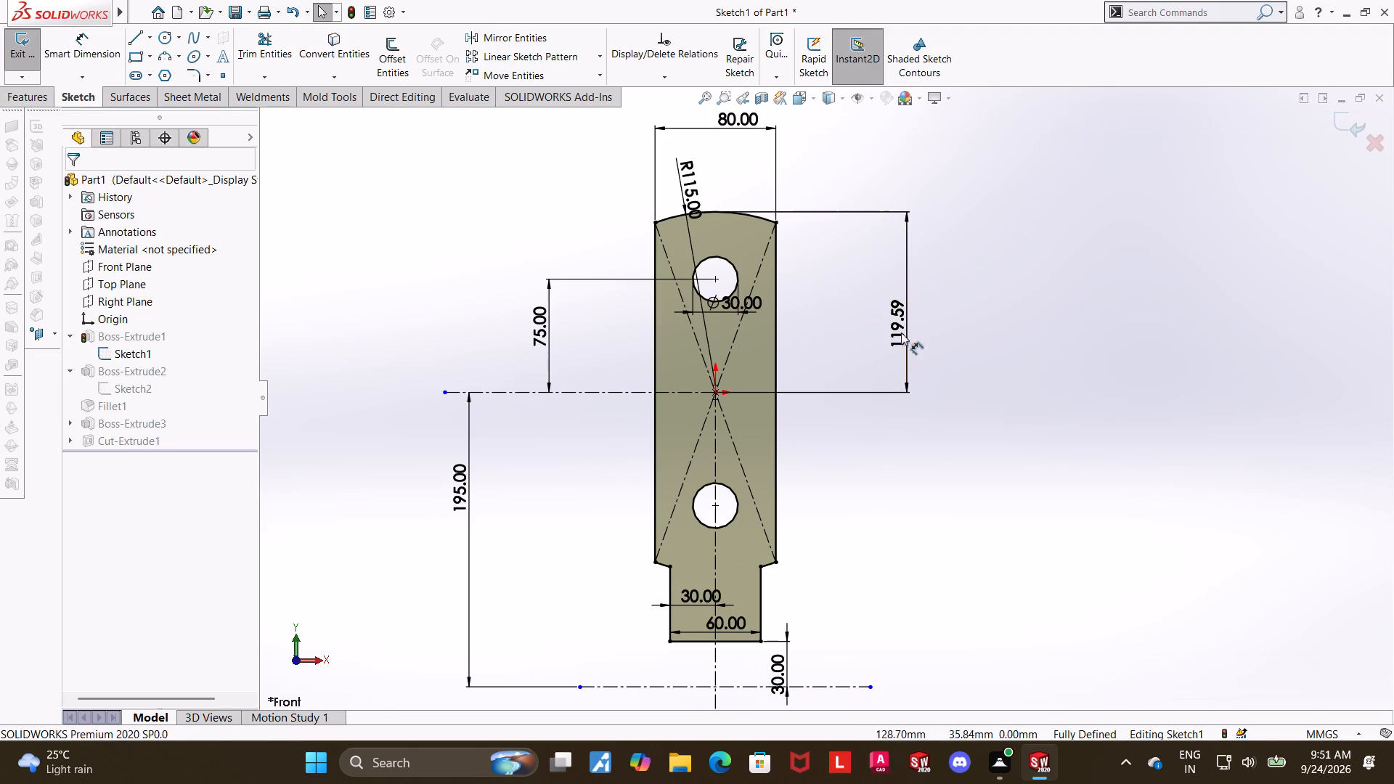
right_click(896, 330)
click(929, 531)
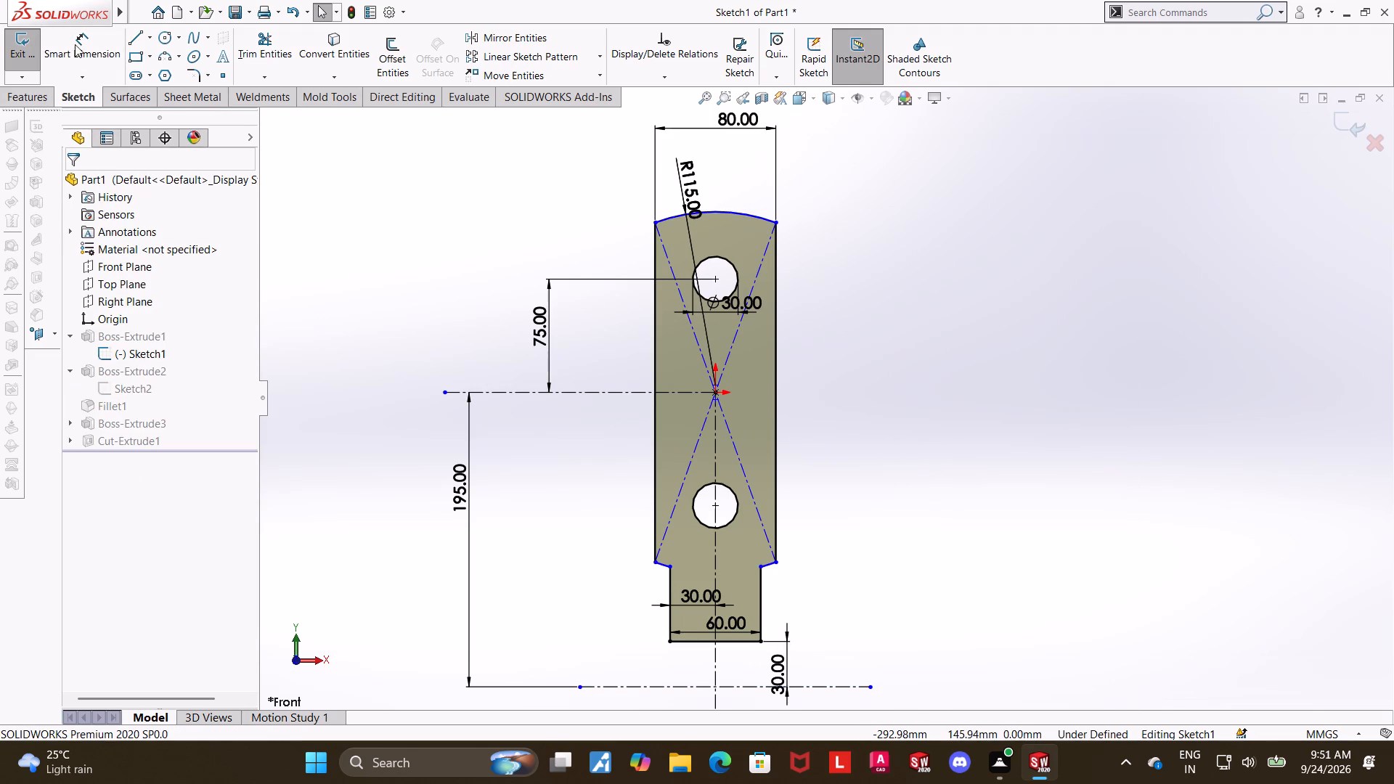
Dimension the height from the top of the arc to the lower horizontal centreline as 320 mm.
click(73, 39)
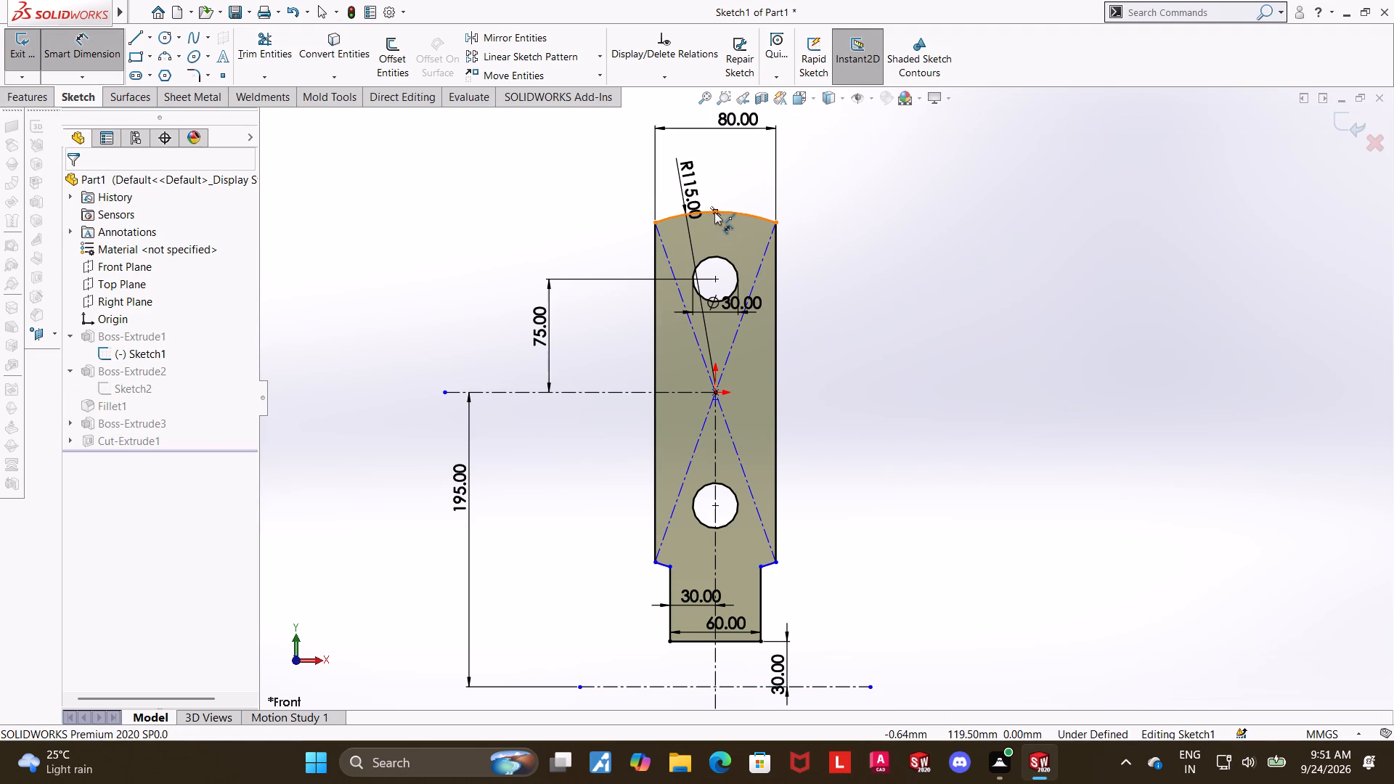
click(715, 212)
click(841, 687)
click(887, 515)
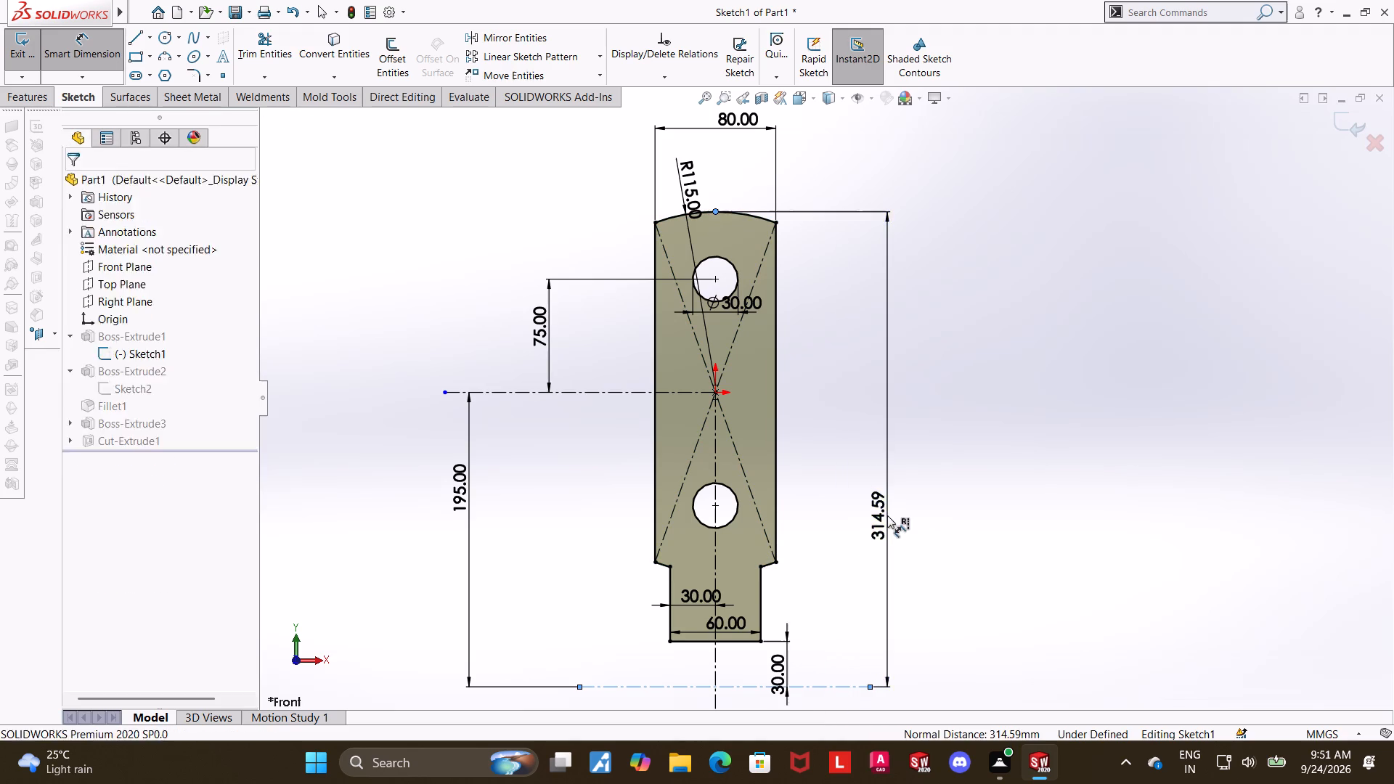
text(320)
key(Return)
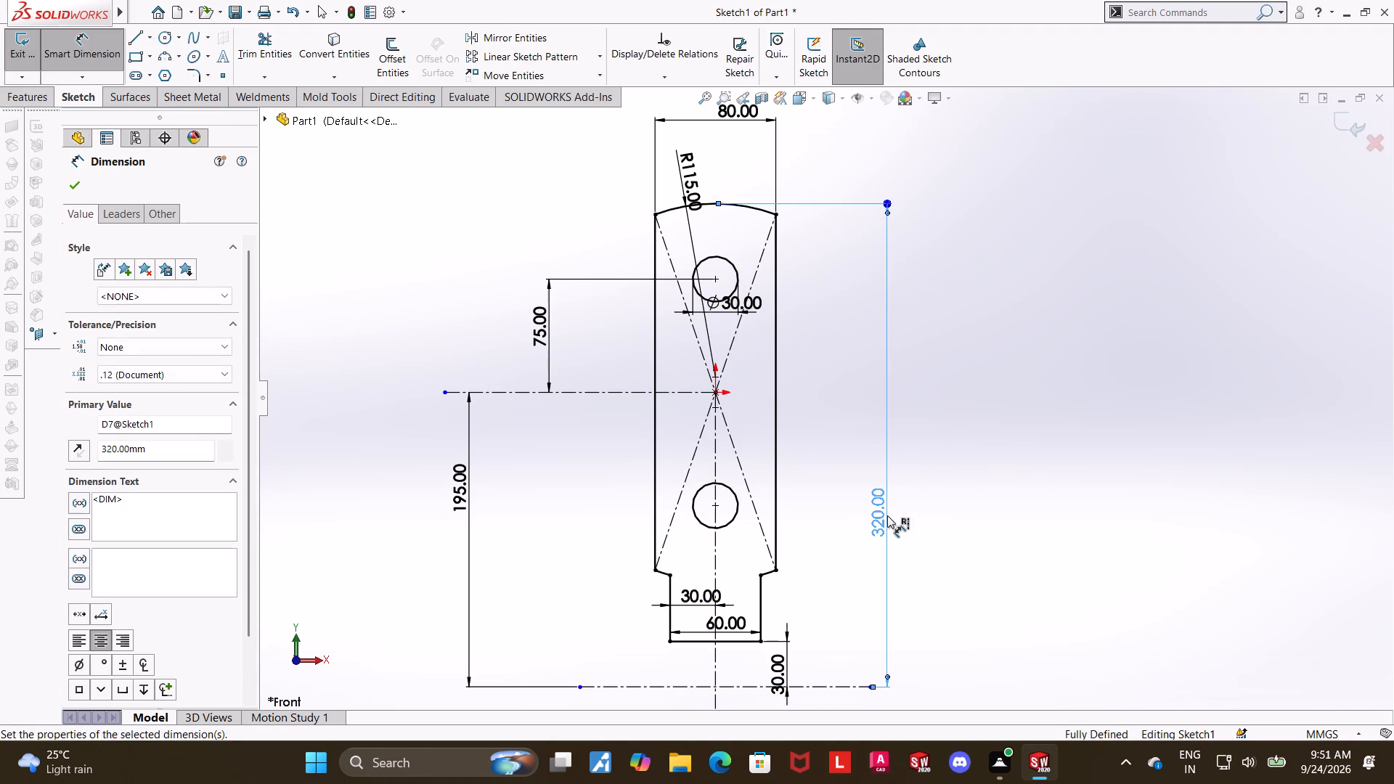
Set the overall height dimension to 310 mm and exit the sketch to rebuild the part.
double_click(887, 515)
drag(913, 515, 847, 513)
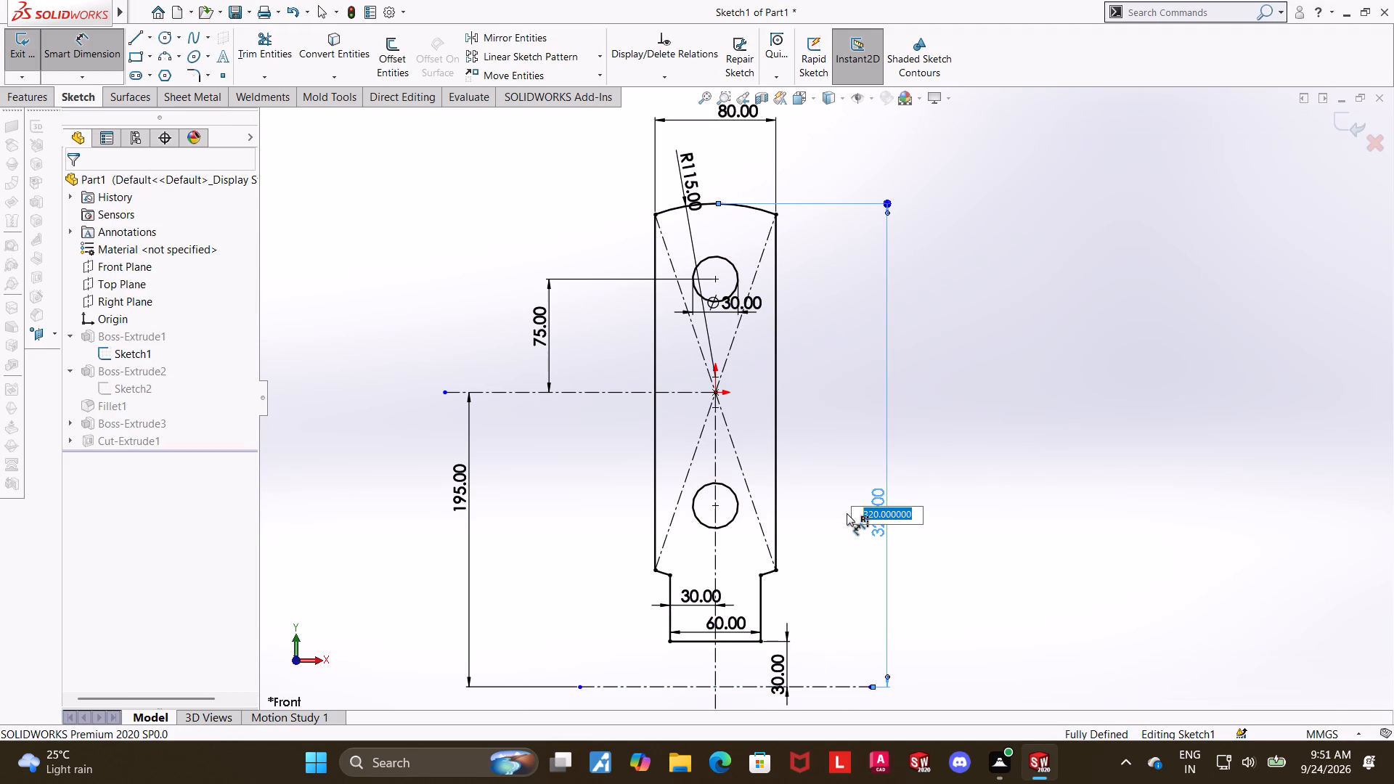
text(310)
key(Return)
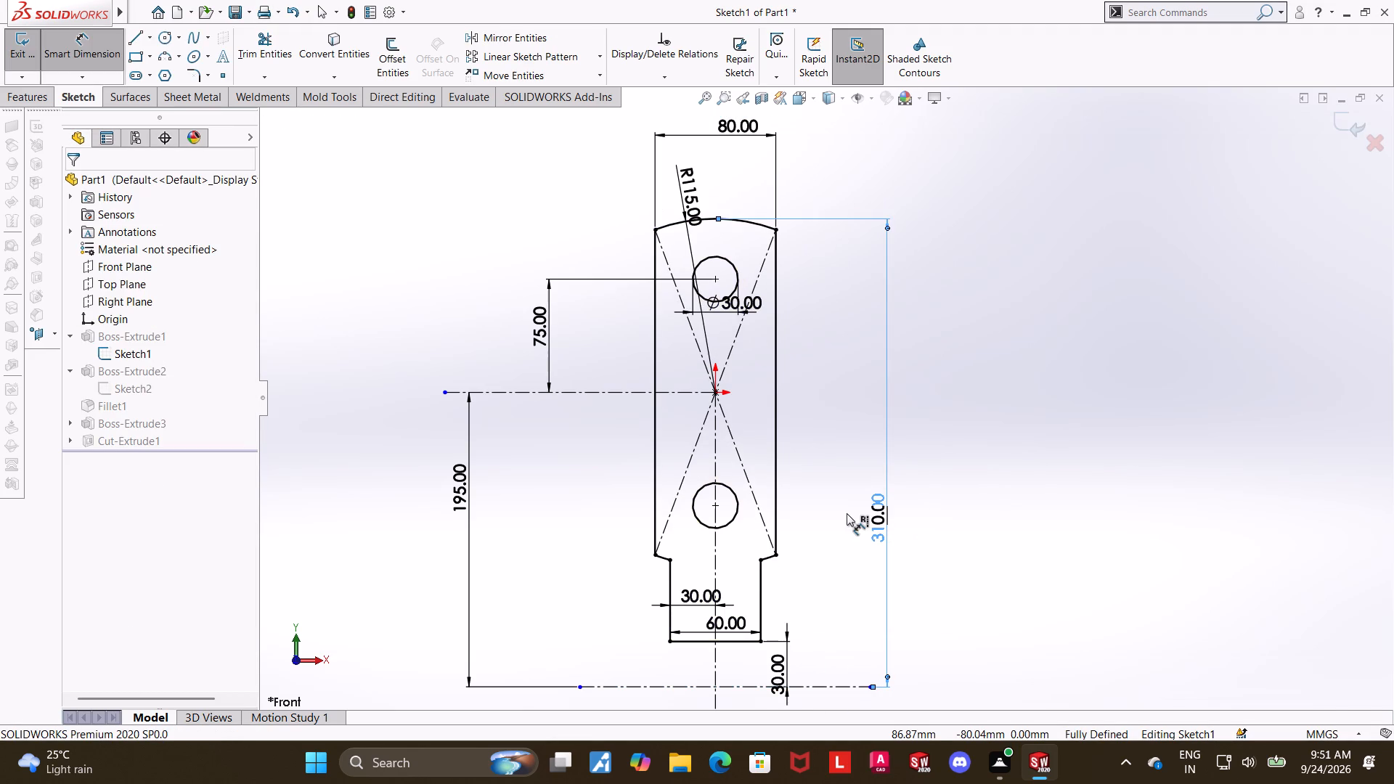
key(Escape)
click(1340, 127)
middle_drag(1165, 226, 1108, 242)
click(1091, 282)
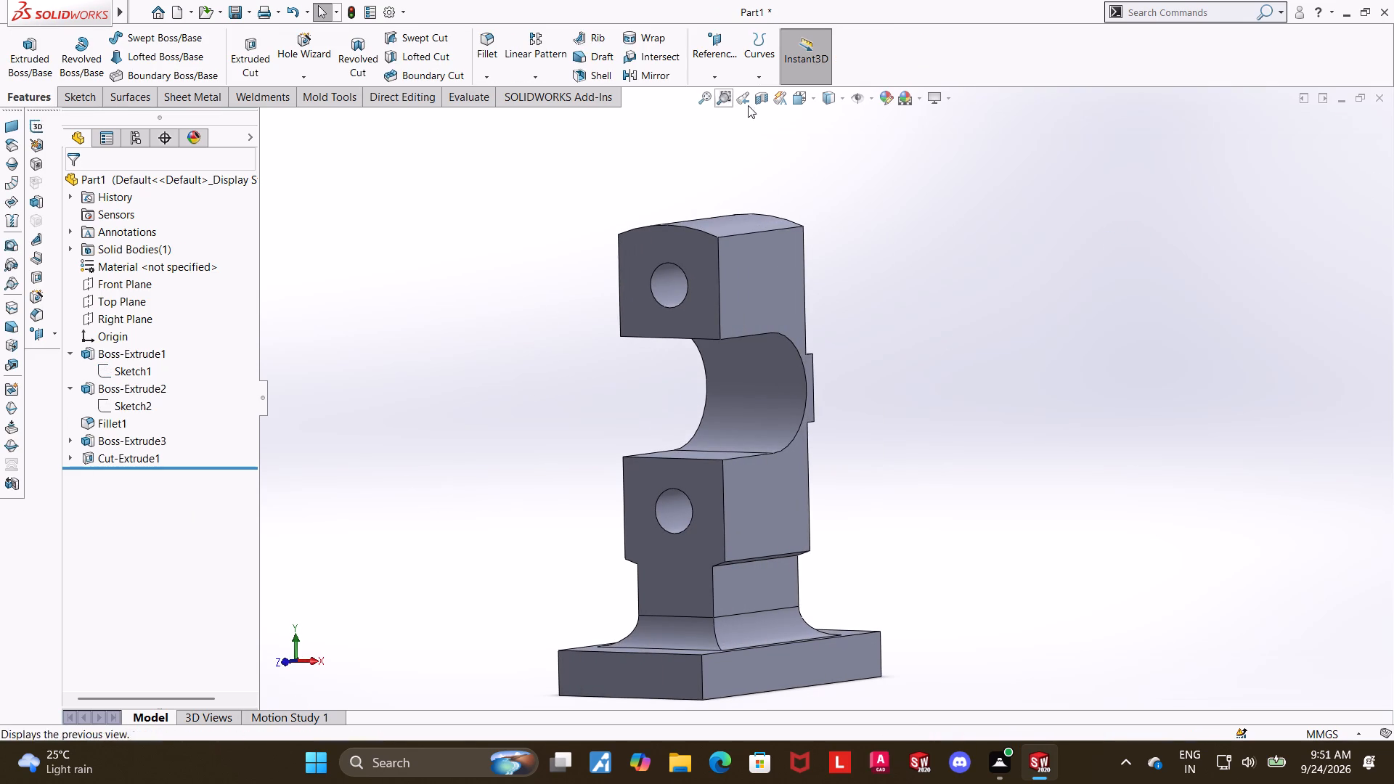
Examine the rebuilt part from the front, the right side and several angled views, including the back.
click(800, 94)
click(584, 500)
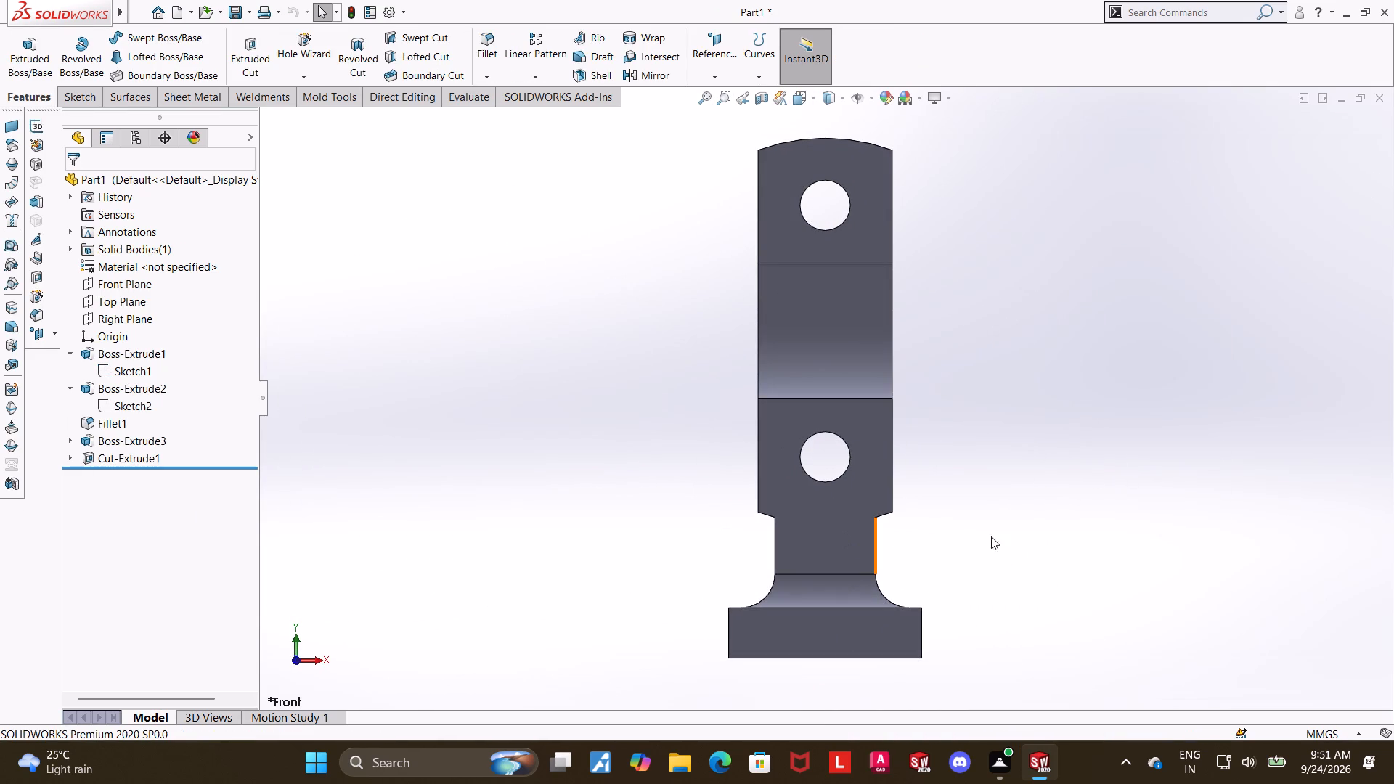
middle_drag(1093, 489, 1030, 503)
scroll(1090, 489, up, 1)
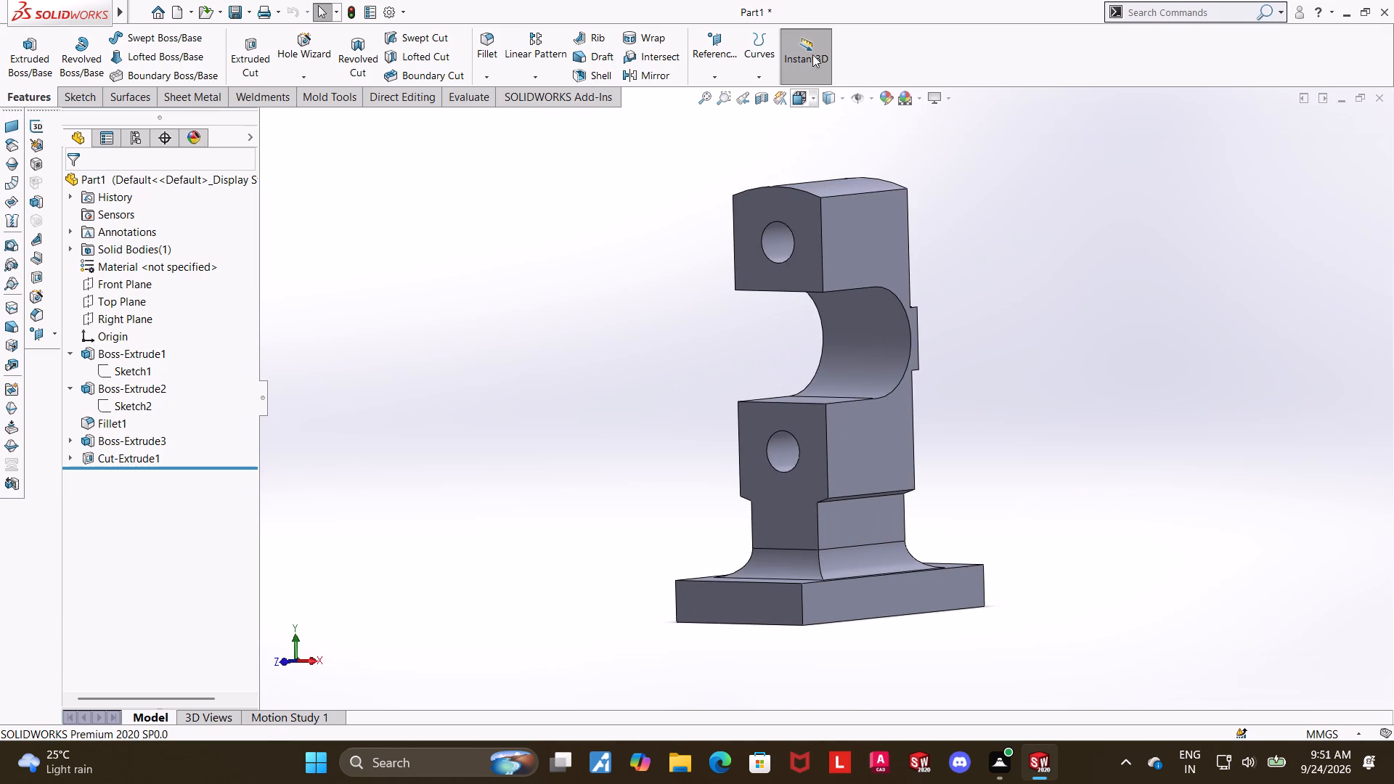
click(792, 102)
click(762, 440)
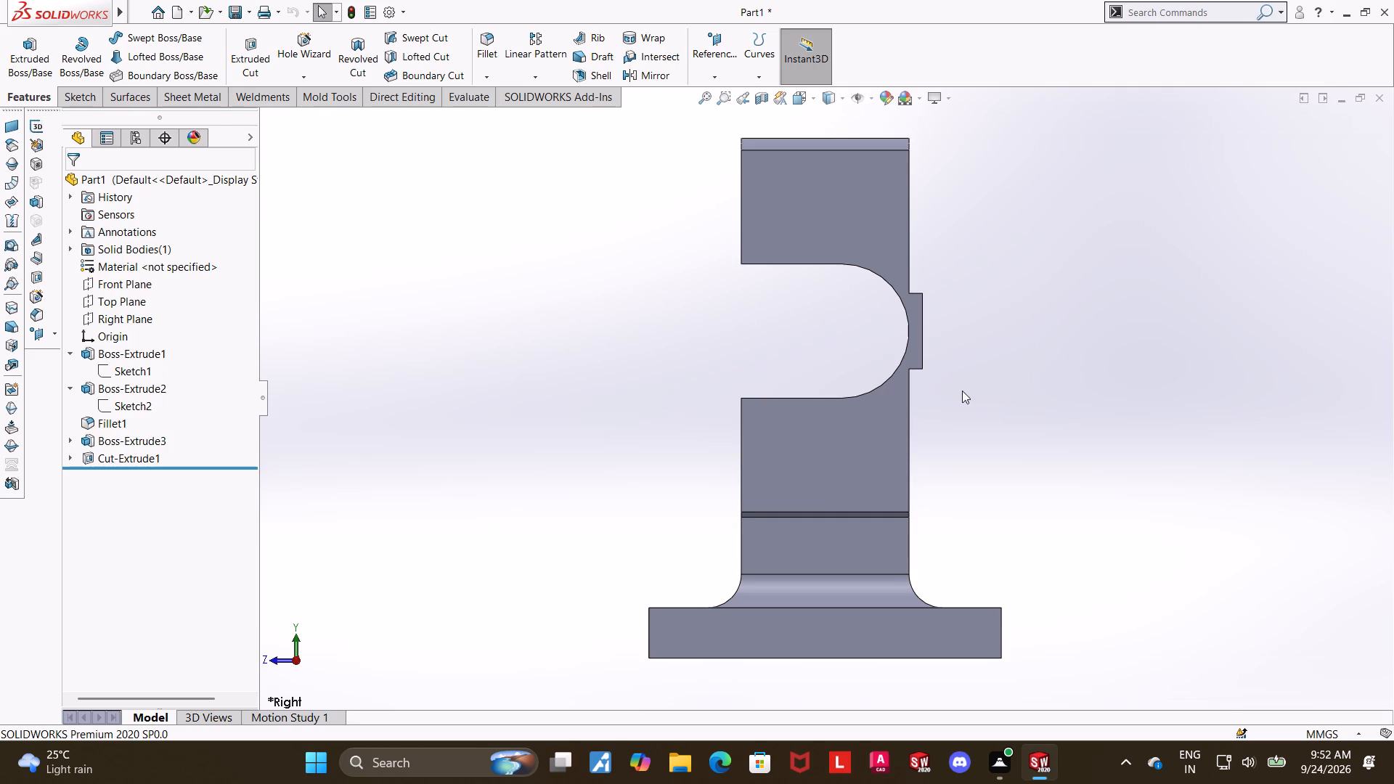
middle_drag(954, 396, 958, 396)
middle_drag(958, 396, 1109, 401)
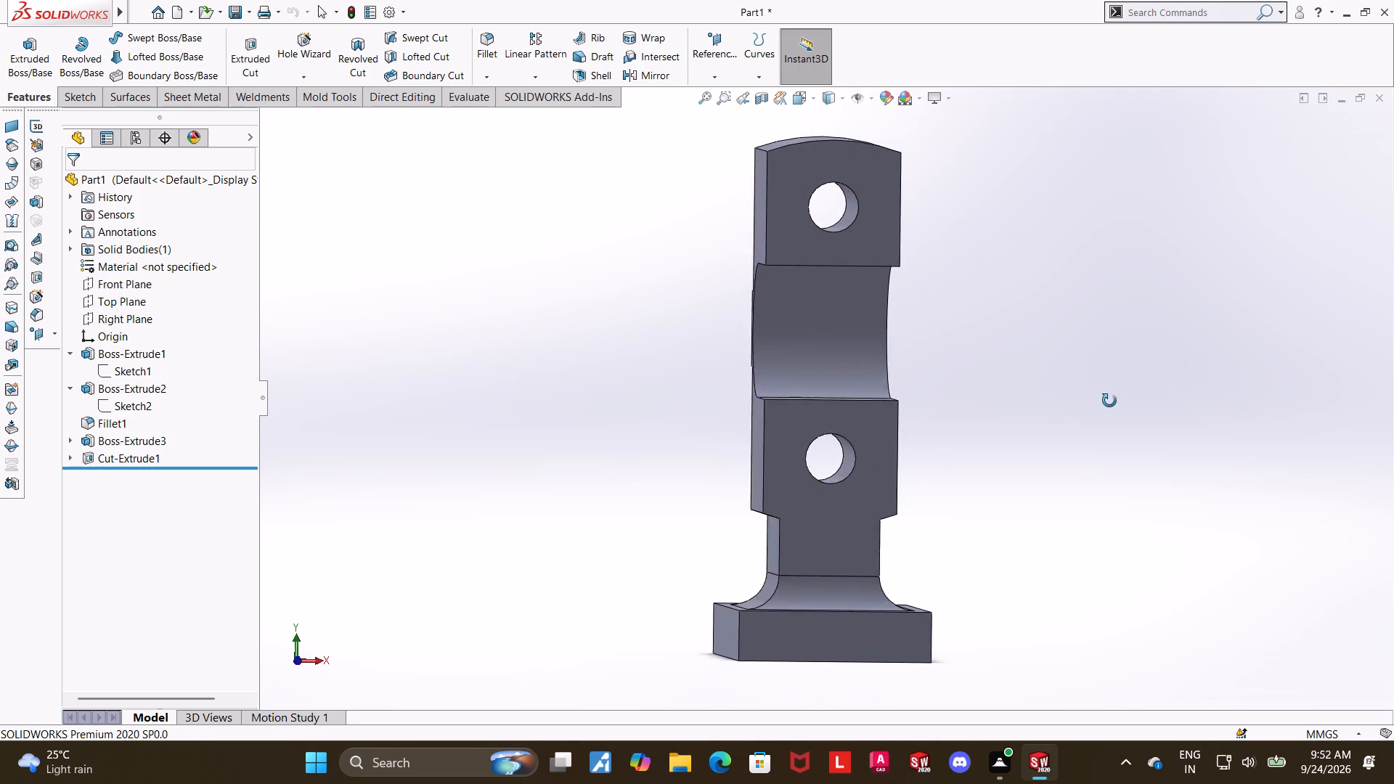
middle_drag(1109, 401, 871, 456)
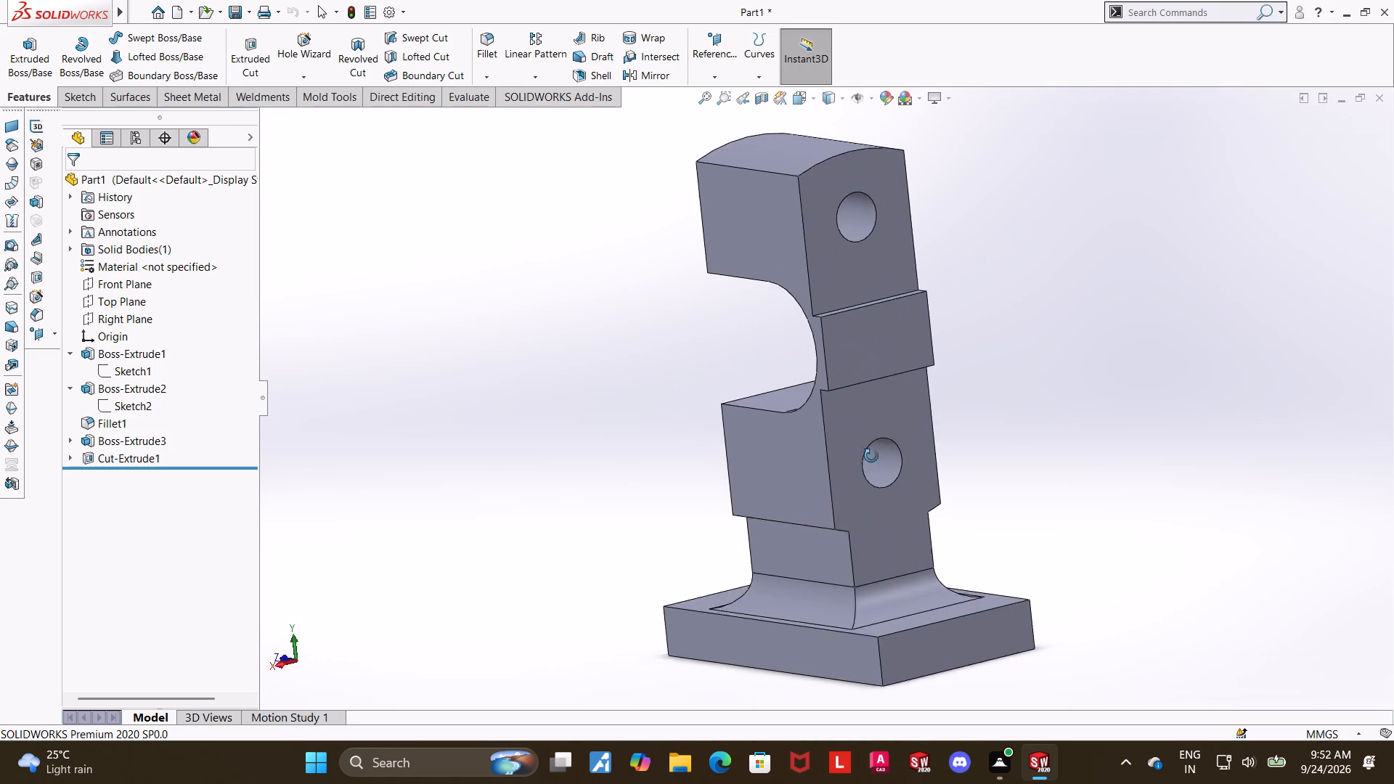
middle_drag(871, 456, 1054, 484)
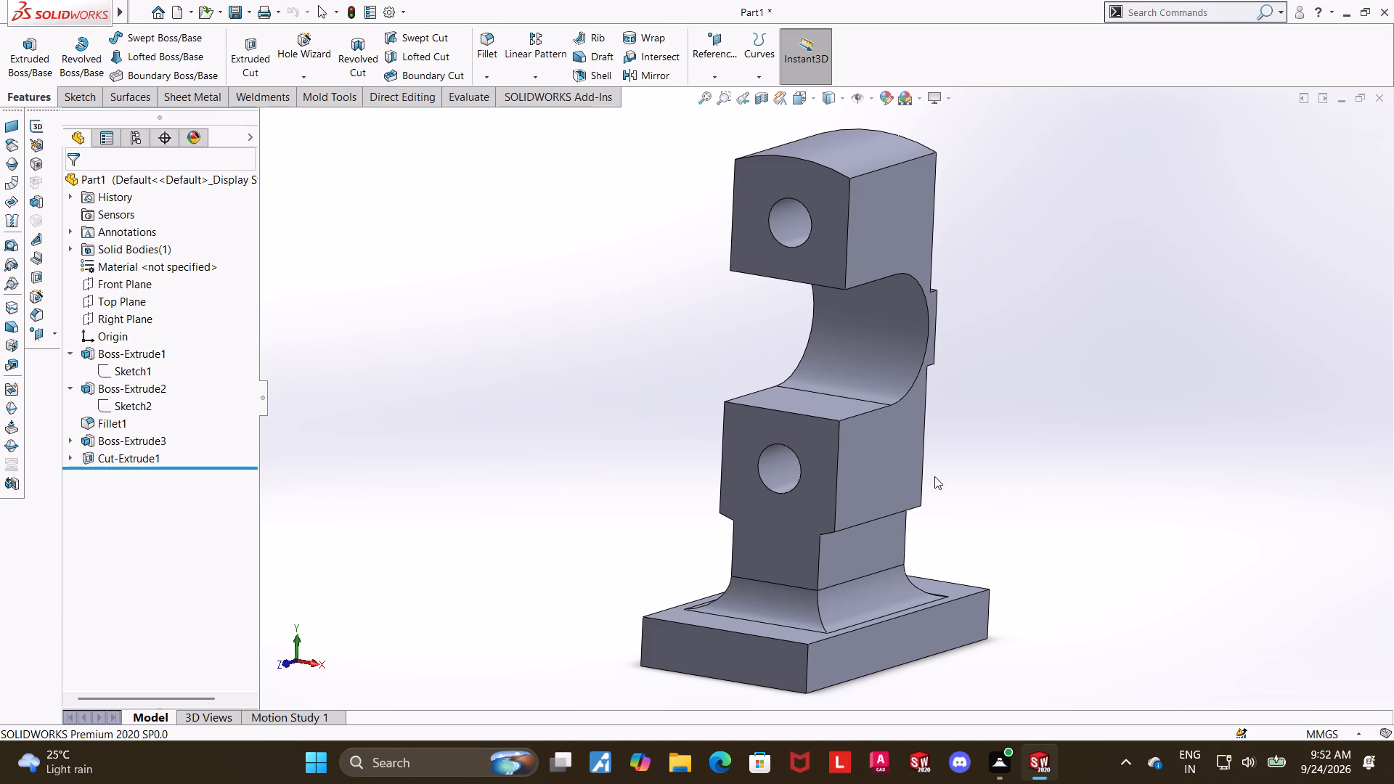
scroll(919, 466, up, 3)
scroll(921, 363, down, 2)
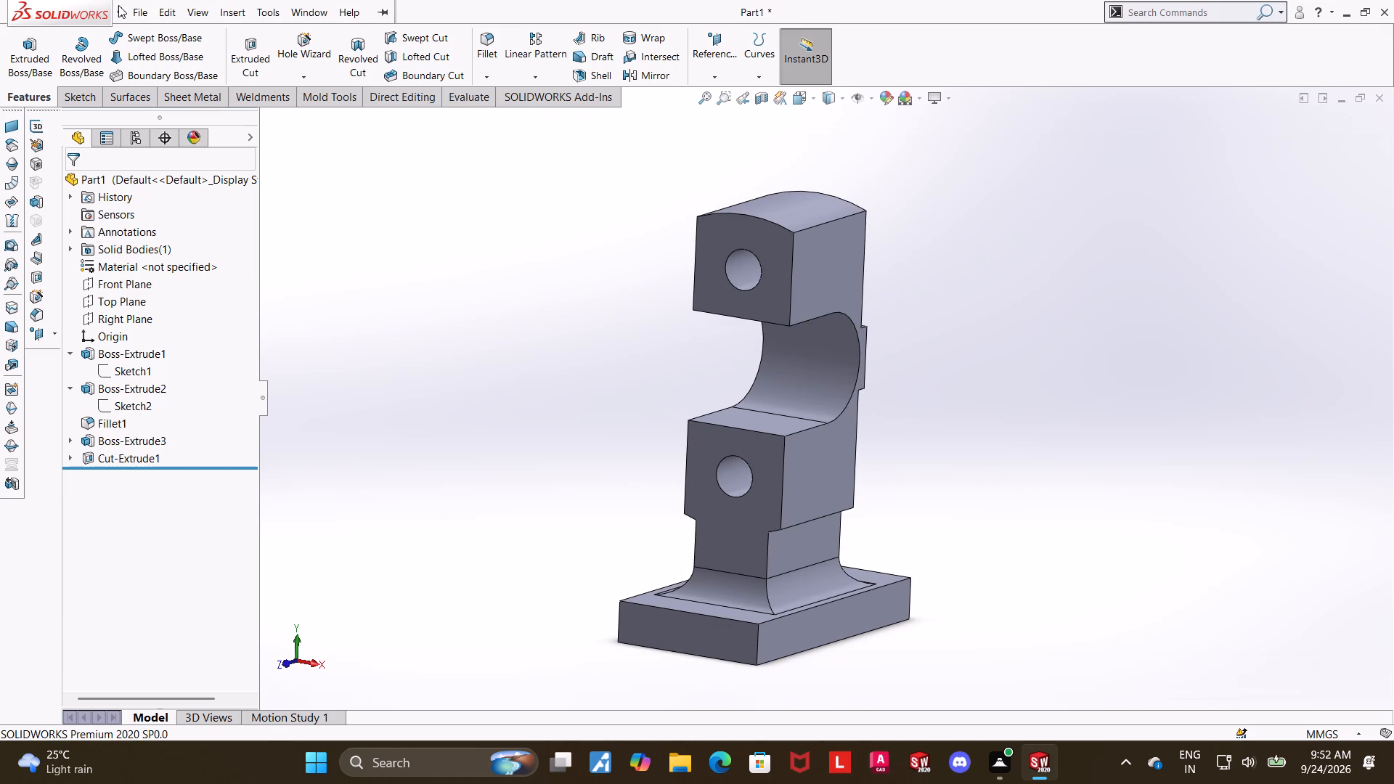
Save the part in the Downloads folder as "Cross head body".
click(184, 193)
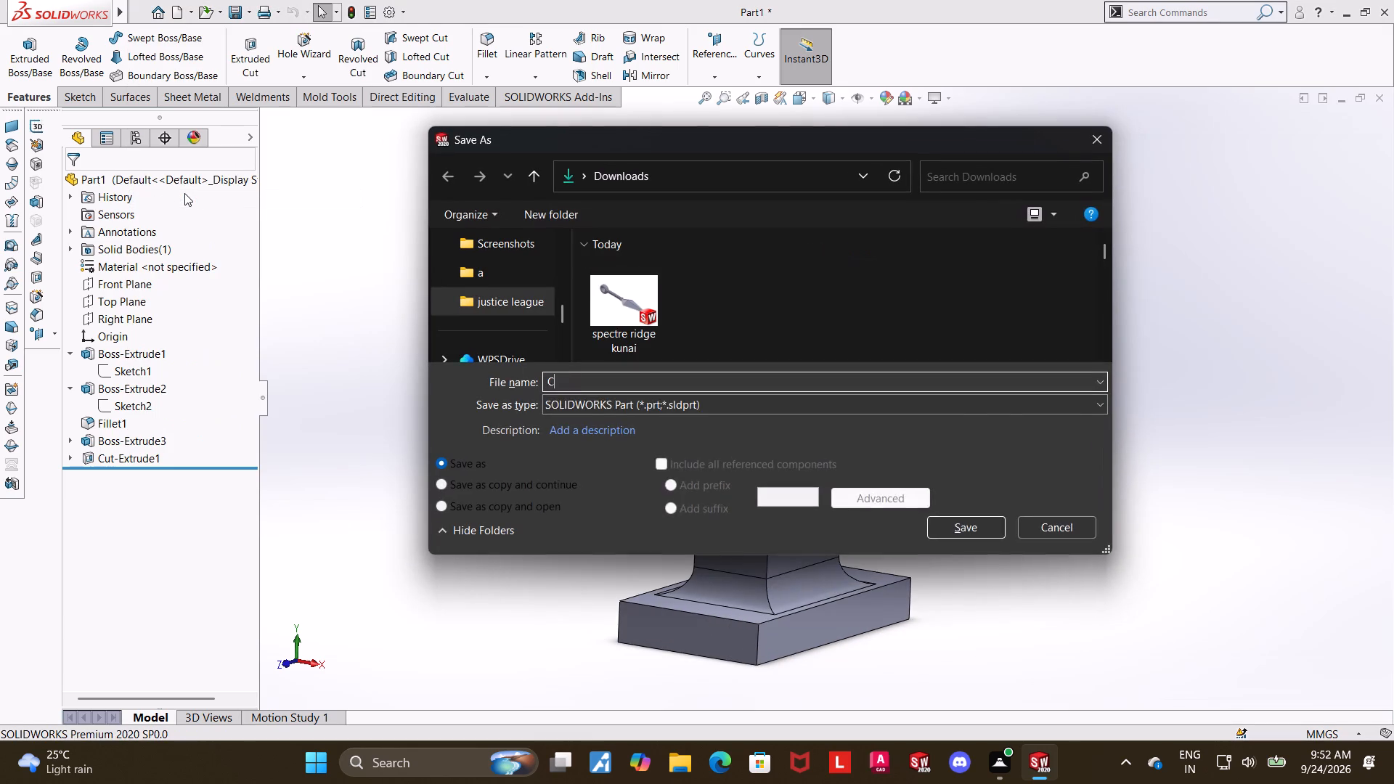
text(oss head bd)
key(BackSpace)
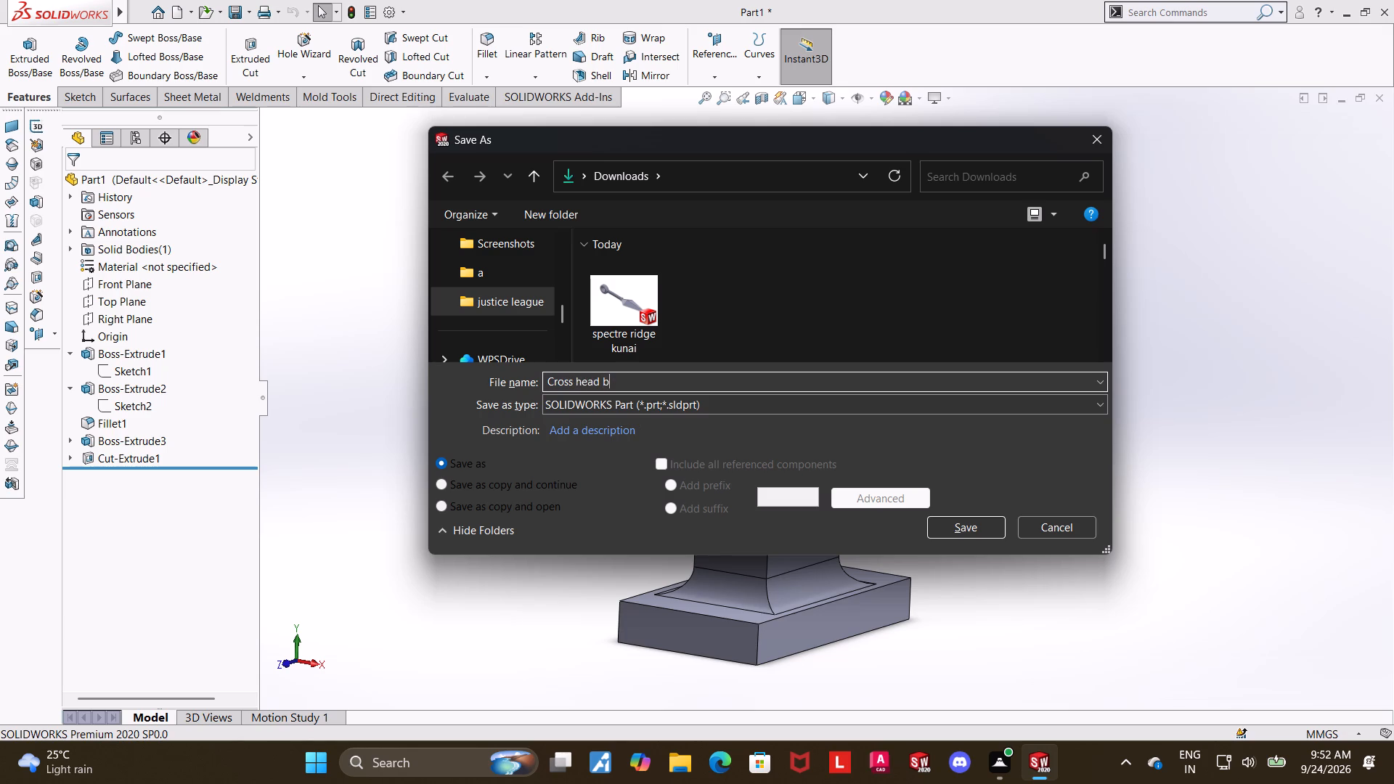
text(ody)
click(968, 529)
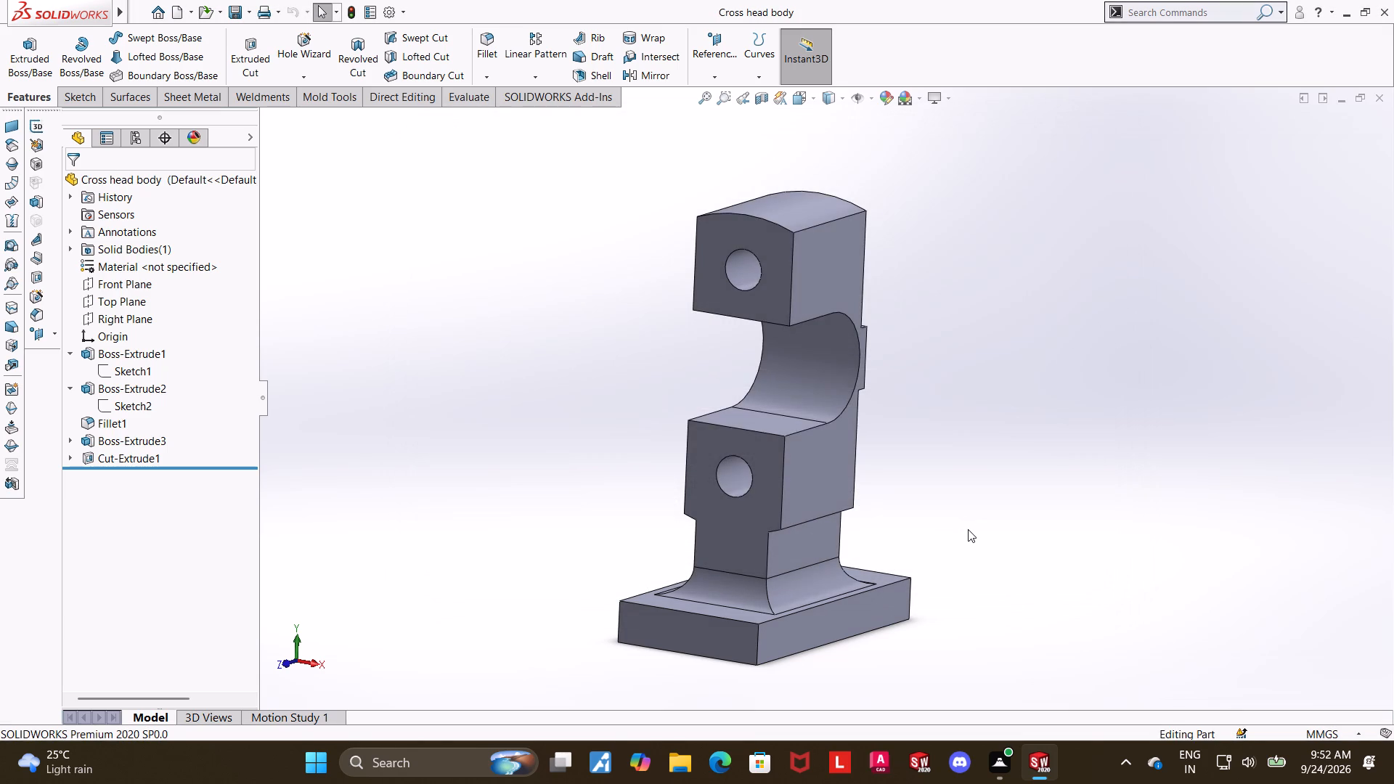
Create a new part document.
click(172, 7)
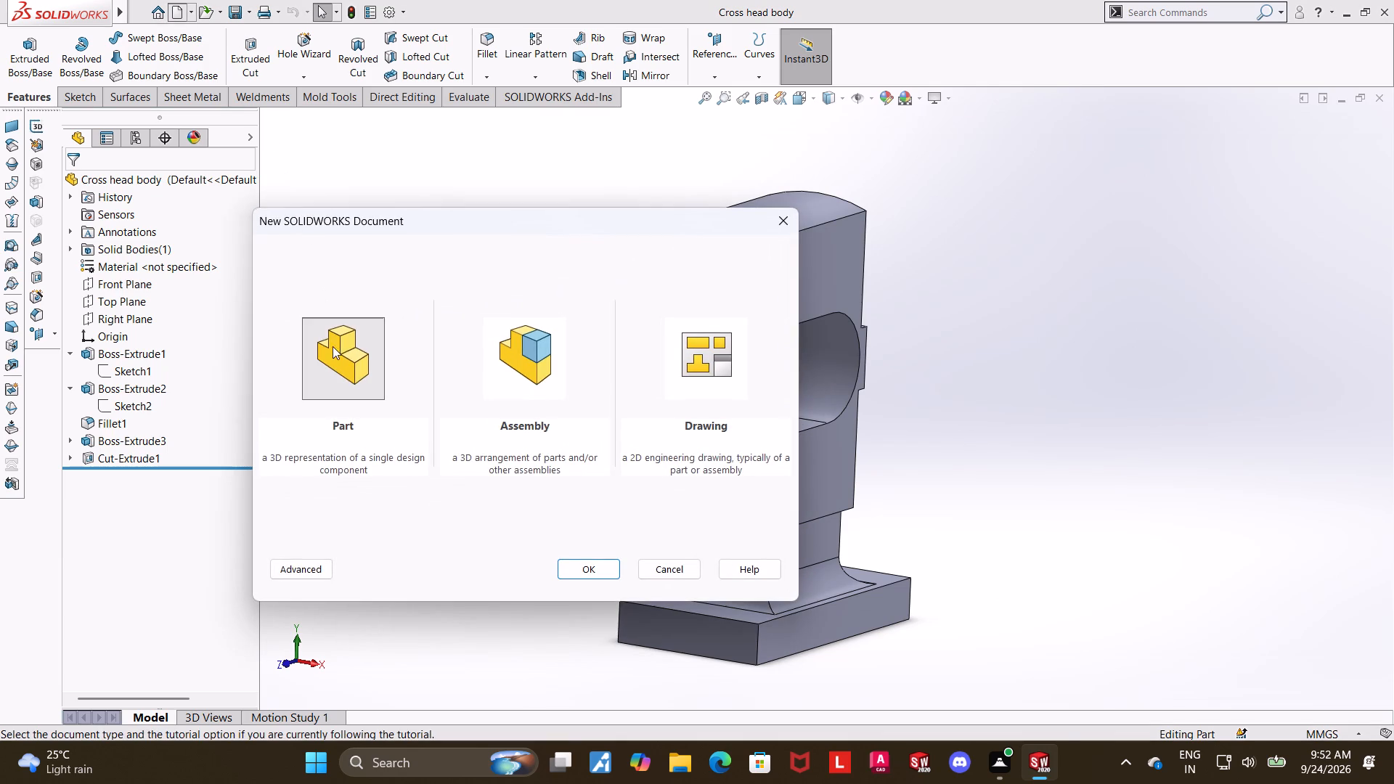
double_click(333, 346)
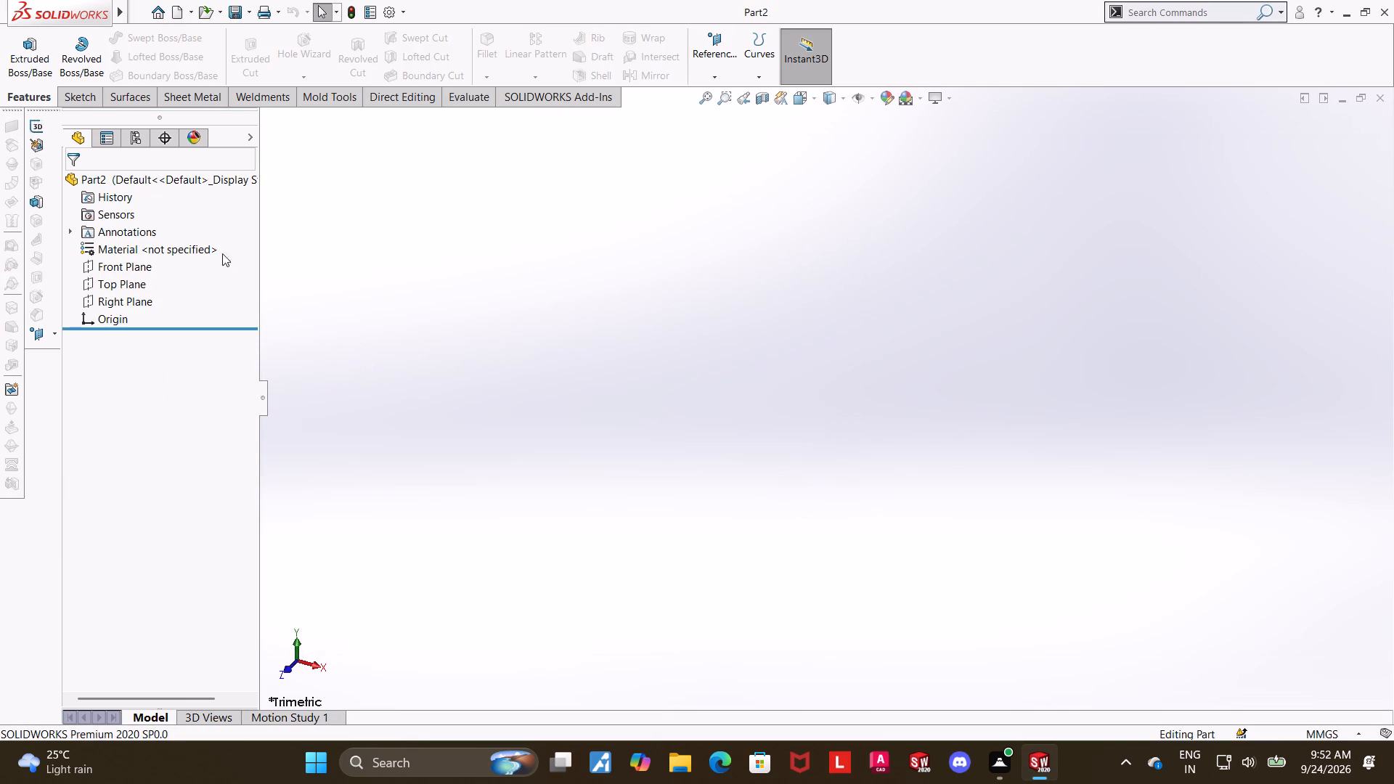
Sketch a circle centred on the origin on the Front Plane and dimension its diameter as 65 mm.
click(131, 264)
click(144, 244)
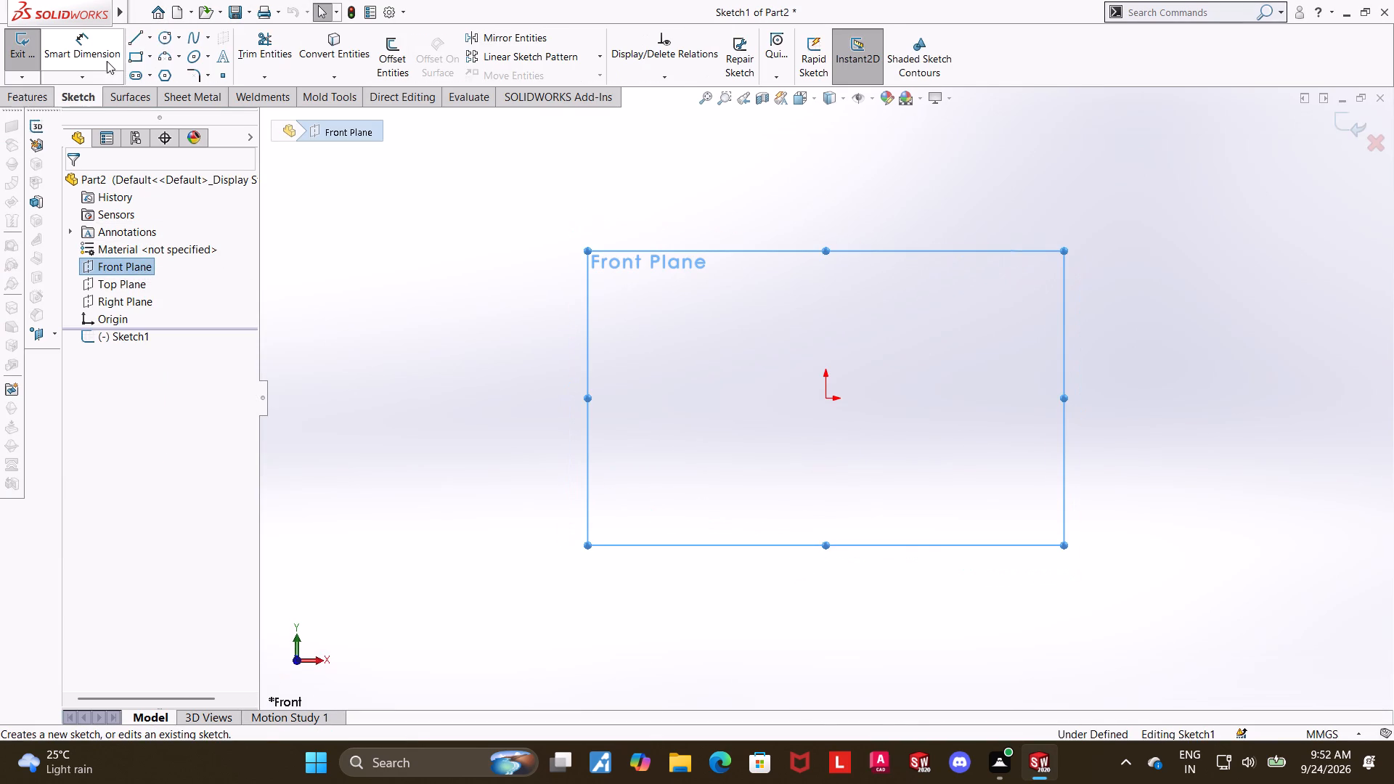
click(158, 38)
click(826, 397)
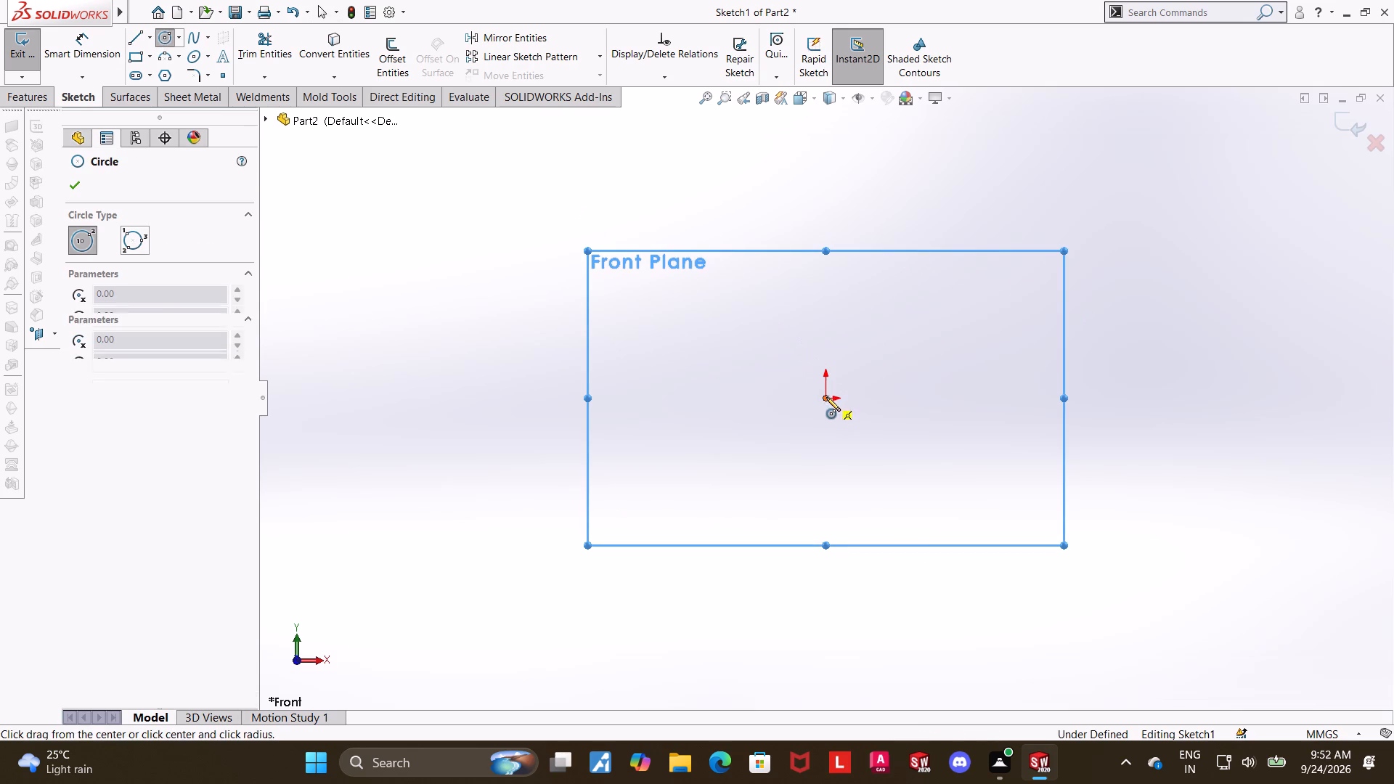
click(934, 314)
key(Escape)
click(72, 53)
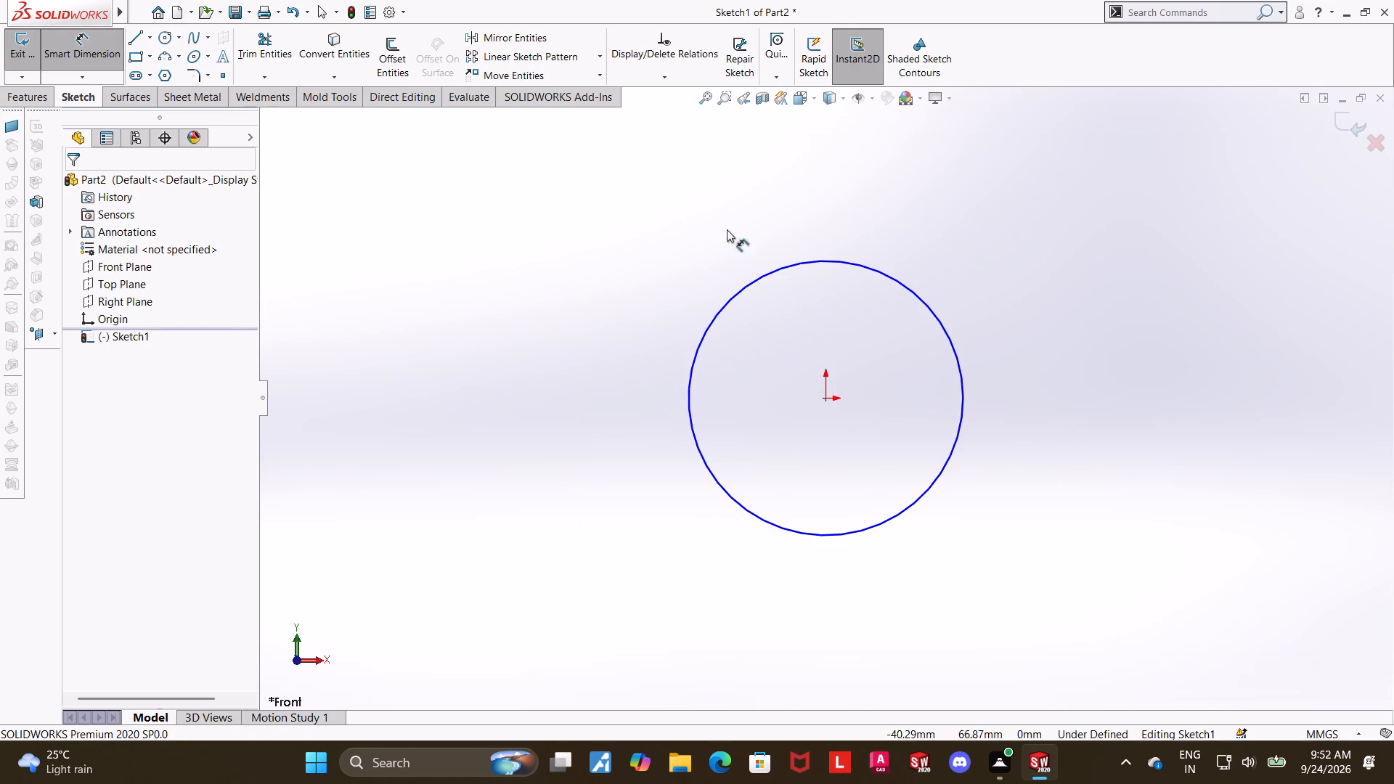
click(912, 290)
click(924, 260)
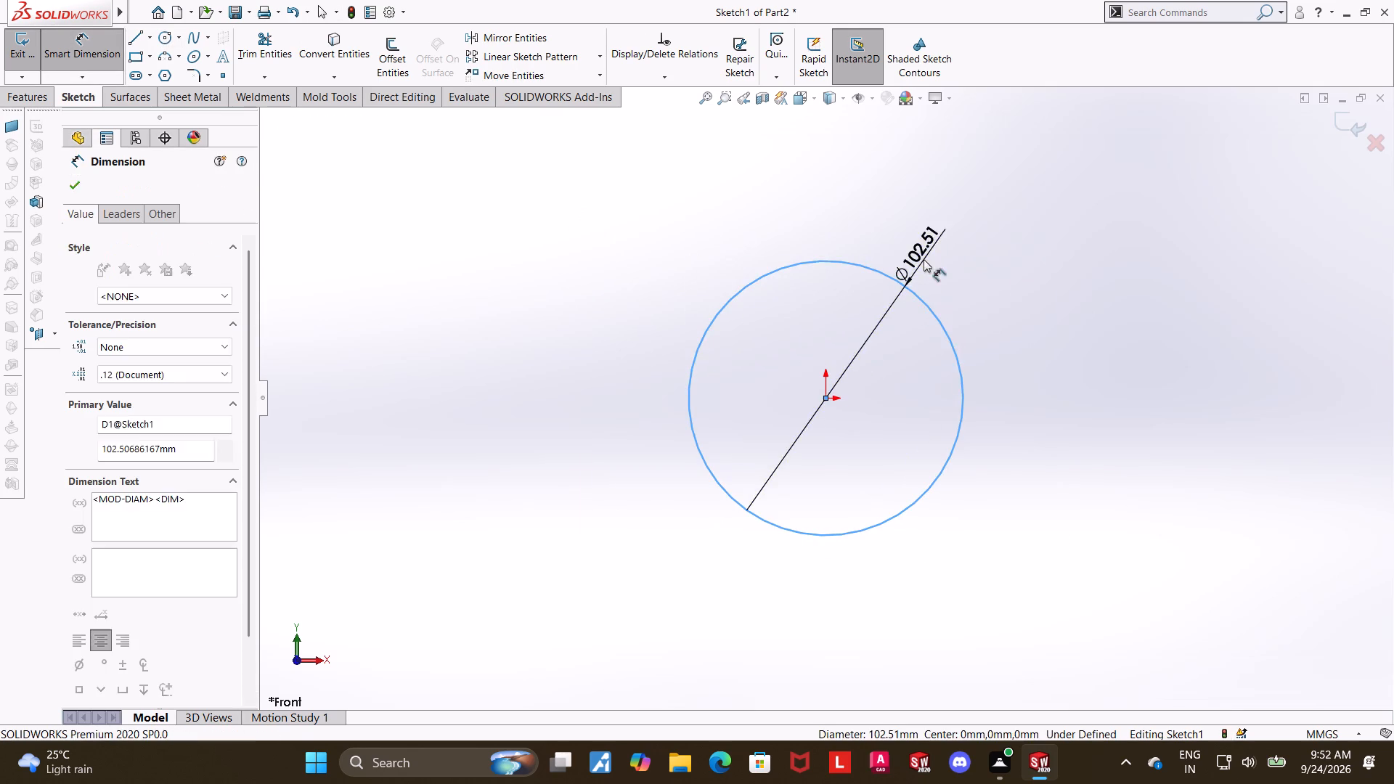
text(65)
key(Return)
key(Escape)
key(Escape)
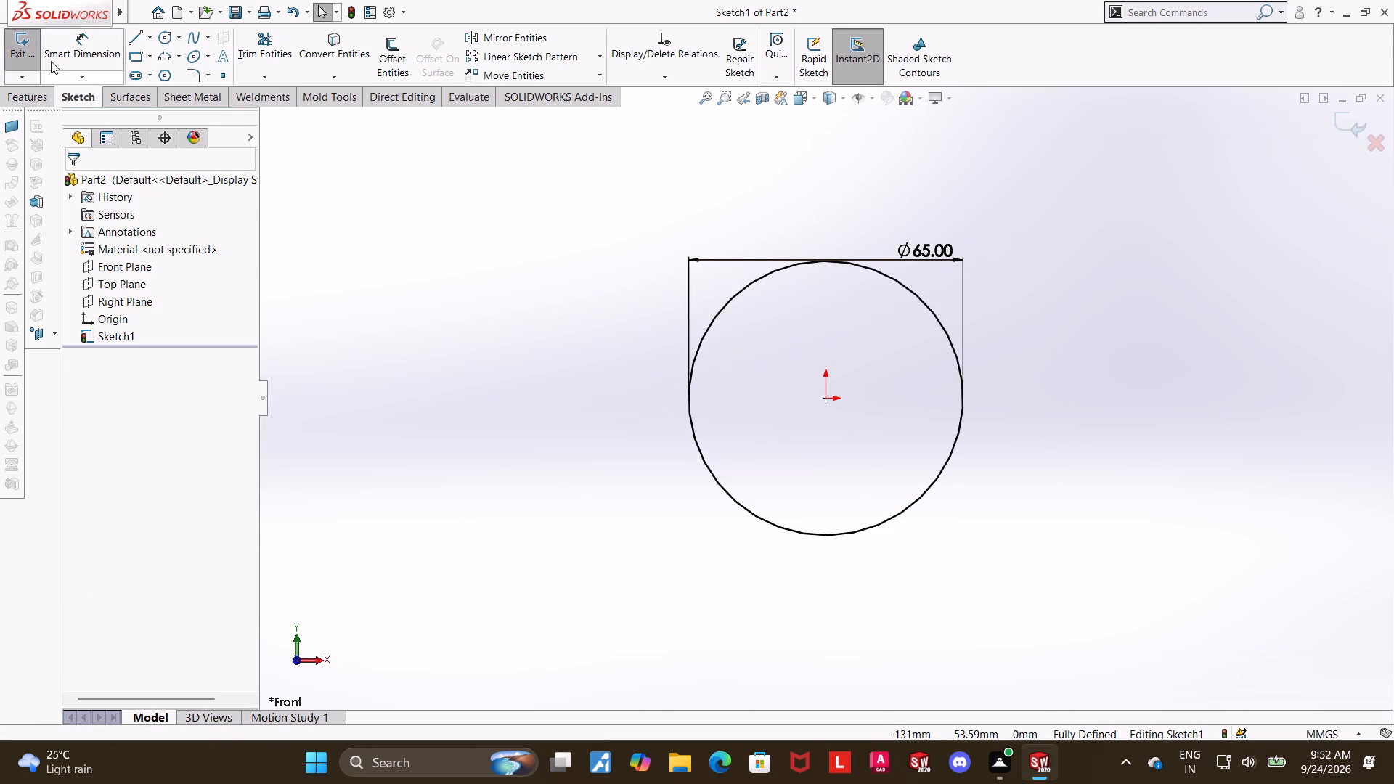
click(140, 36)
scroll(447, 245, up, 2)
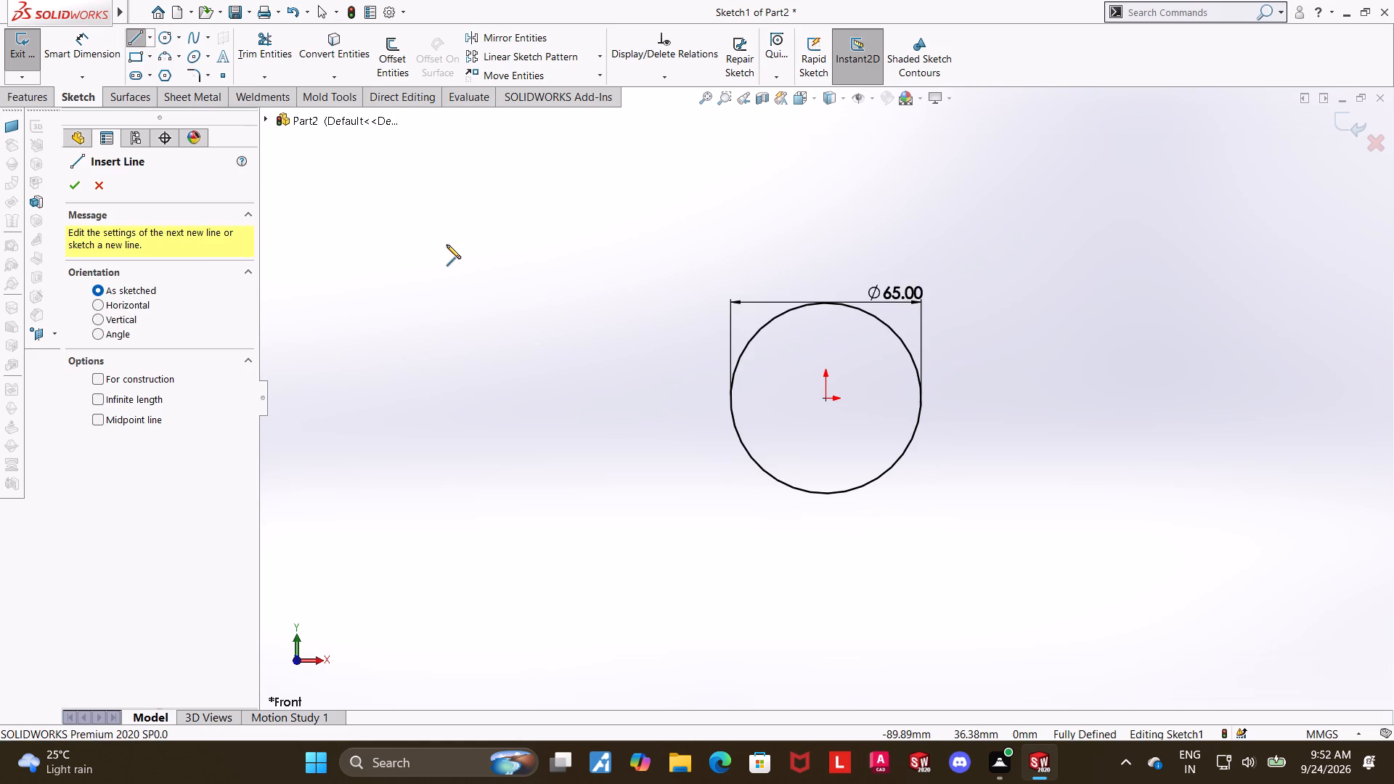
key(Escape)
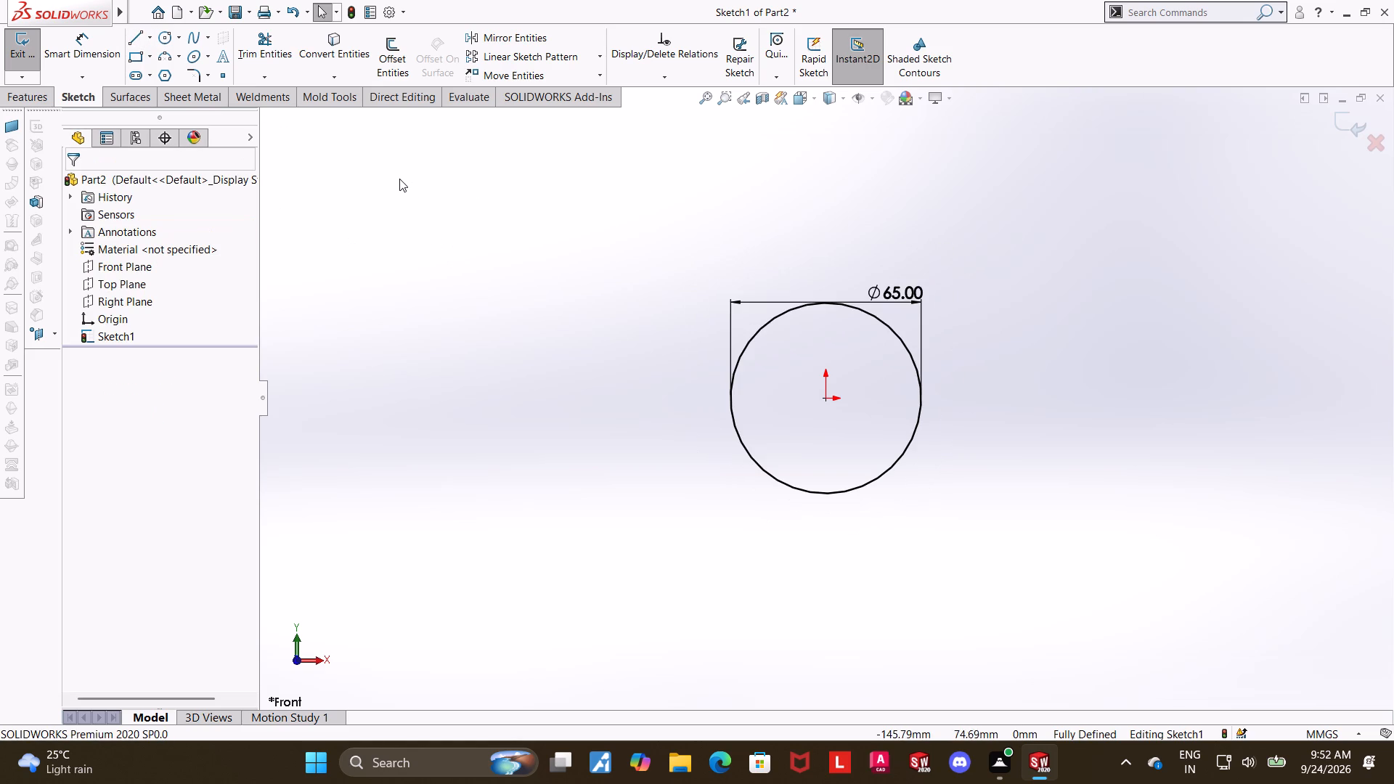
Sketch a larger circle concentric with the first around the origin and dimension its diameter as 96 mm.
click(171, 45)
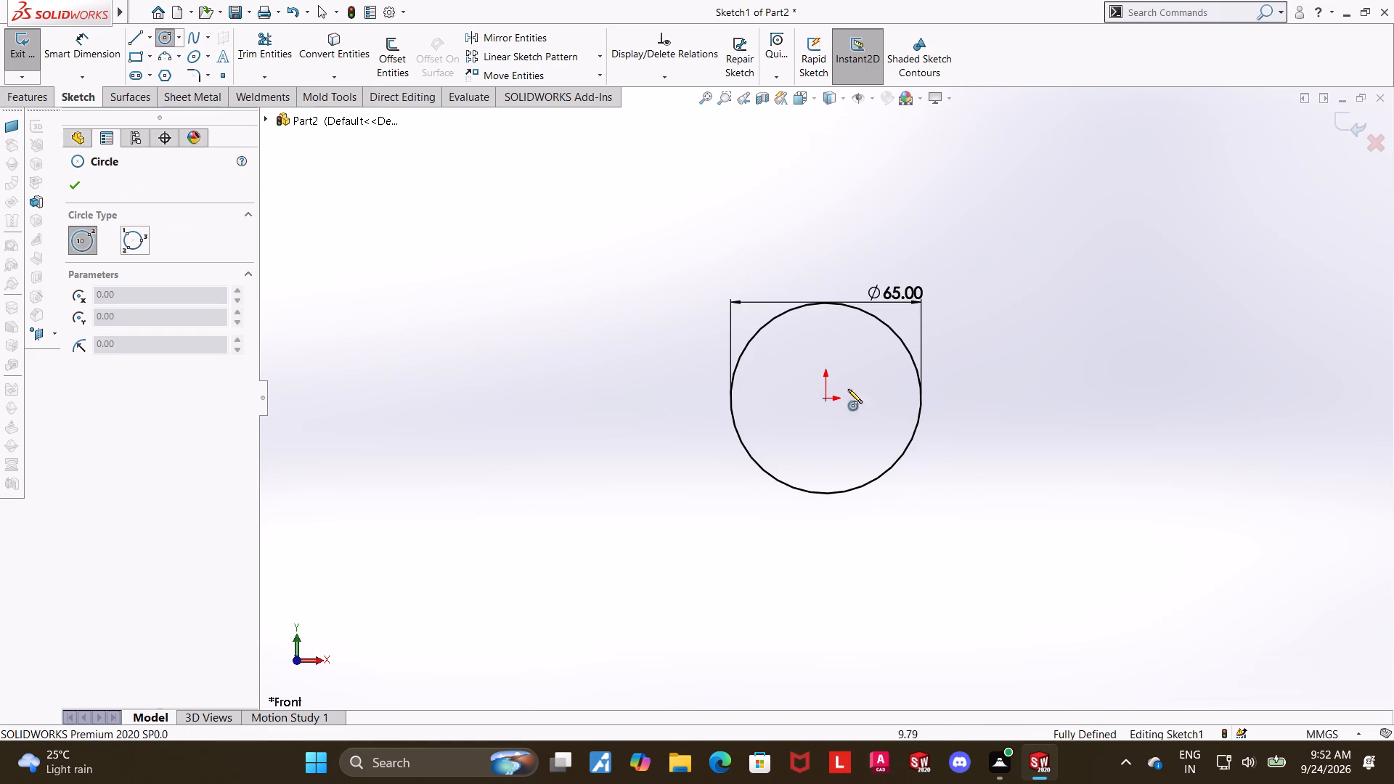
click(825, 399)
click(1003, 290)
key(Escape)
click(57, 54)
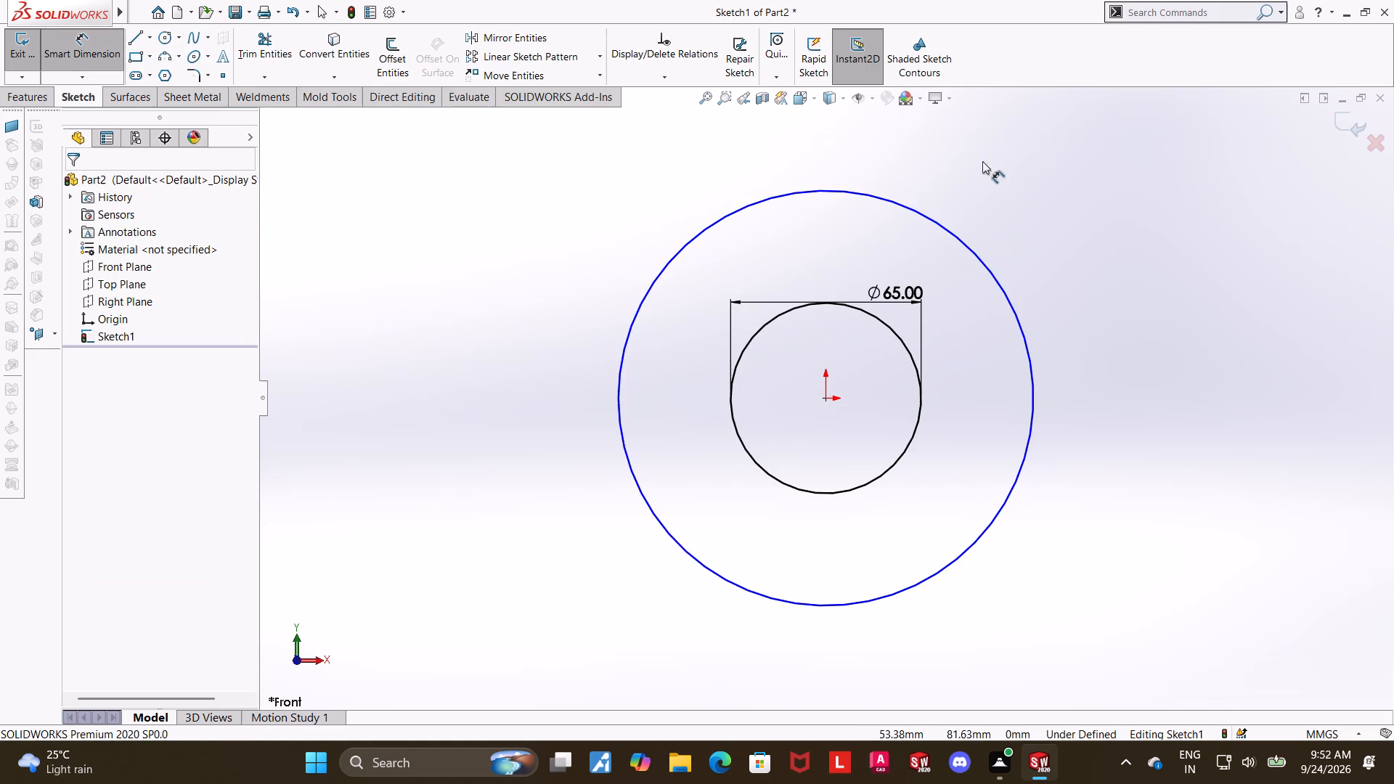
click(950, 233)
click(971, 202)
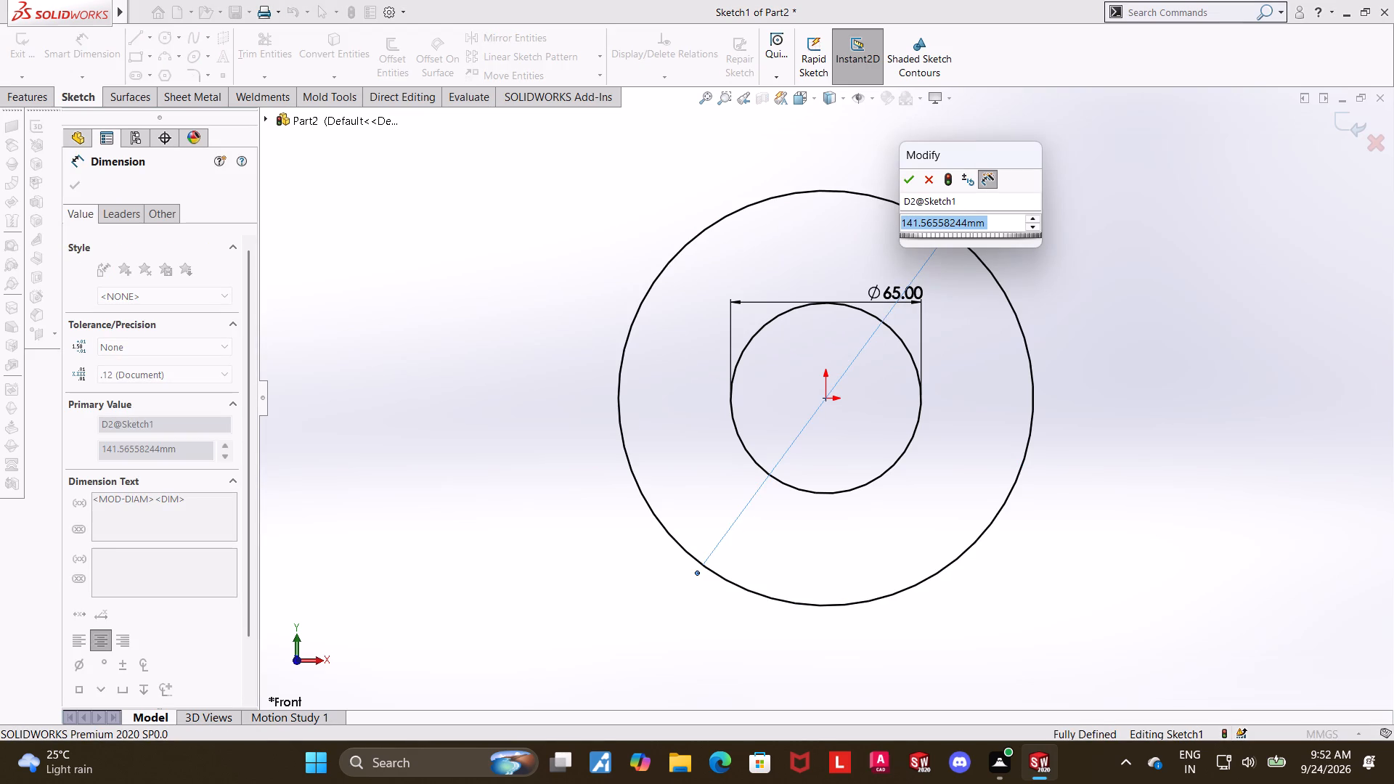
text(96)
key(Return)
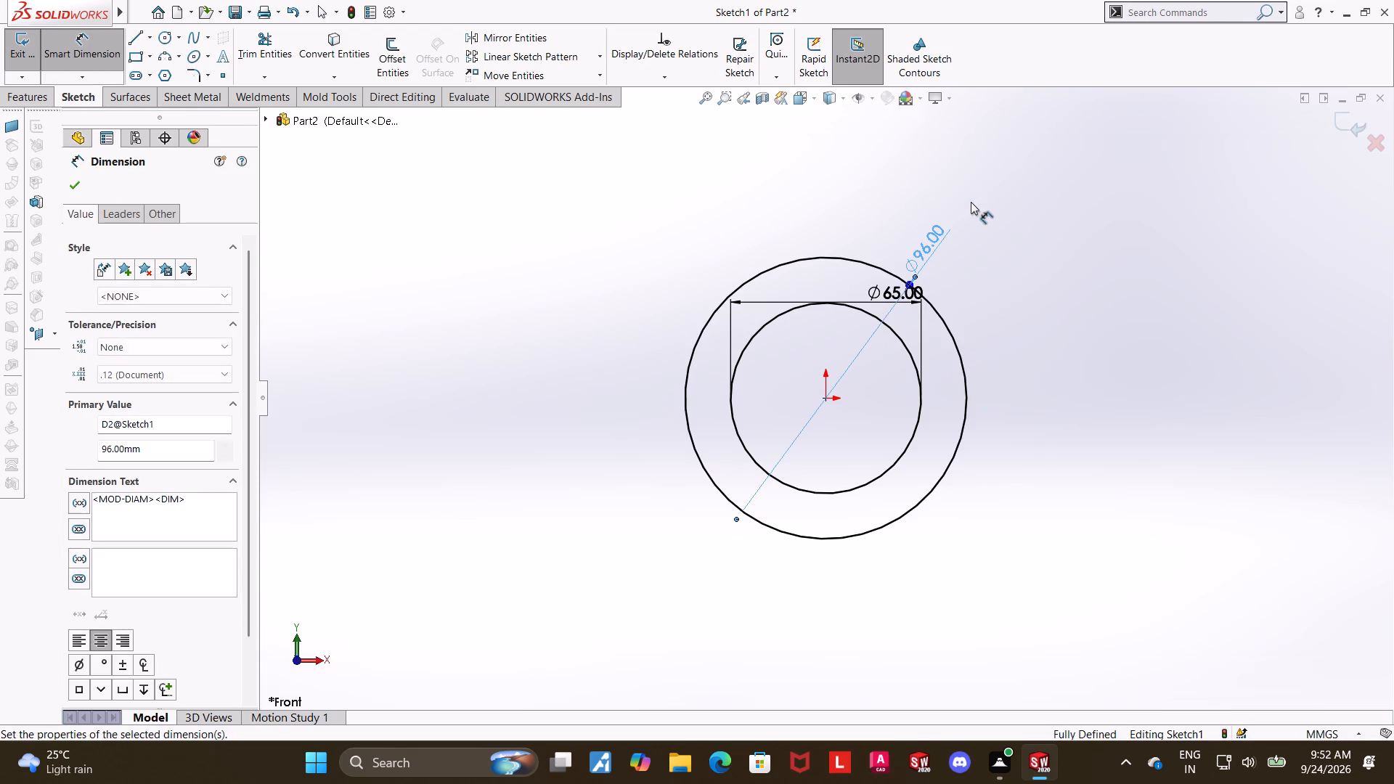
key(Escape)
key(Escape)
key(Escape)
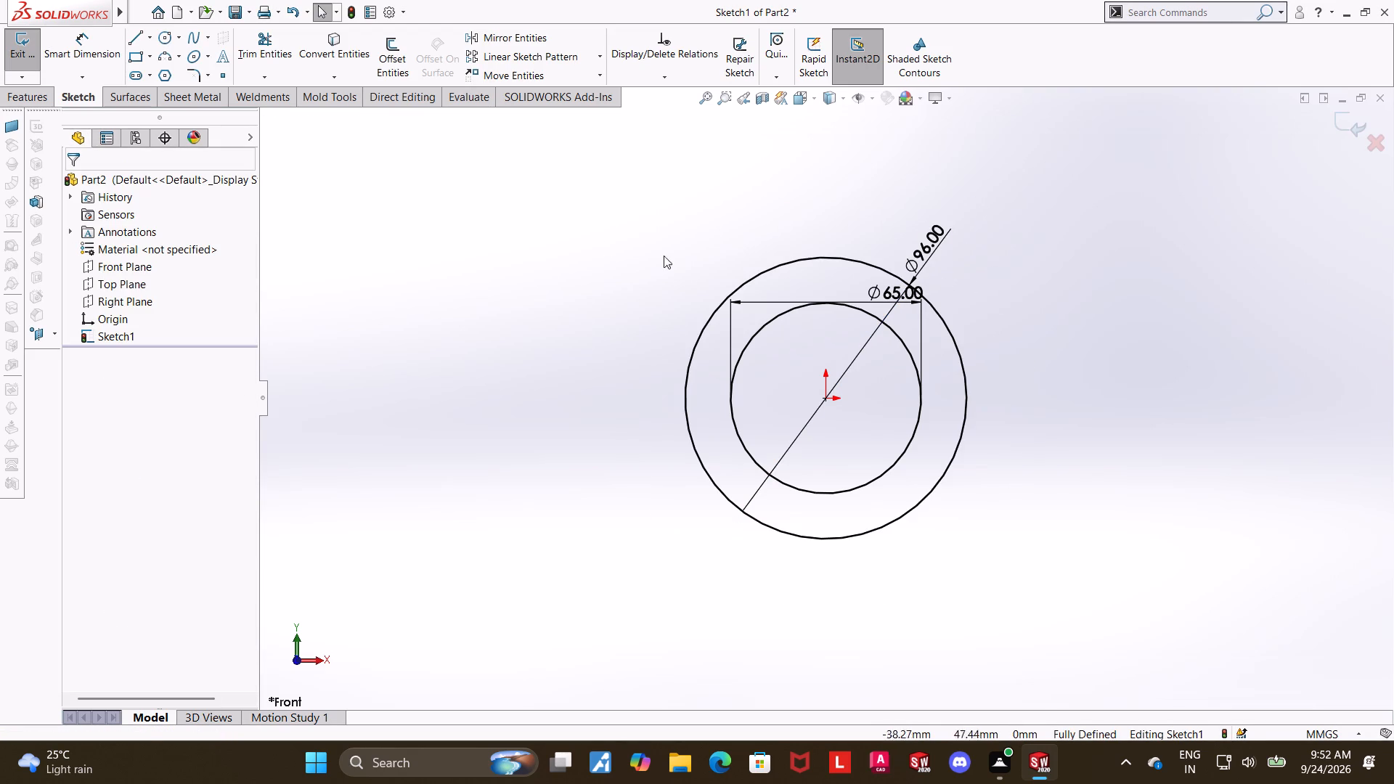
key(Escape)
Draw horizontal lines about 91 mm long leftward from the outer circle's top and bottom points, and join their ends with a vertical line.
click(139, 40)
click(823, 258)
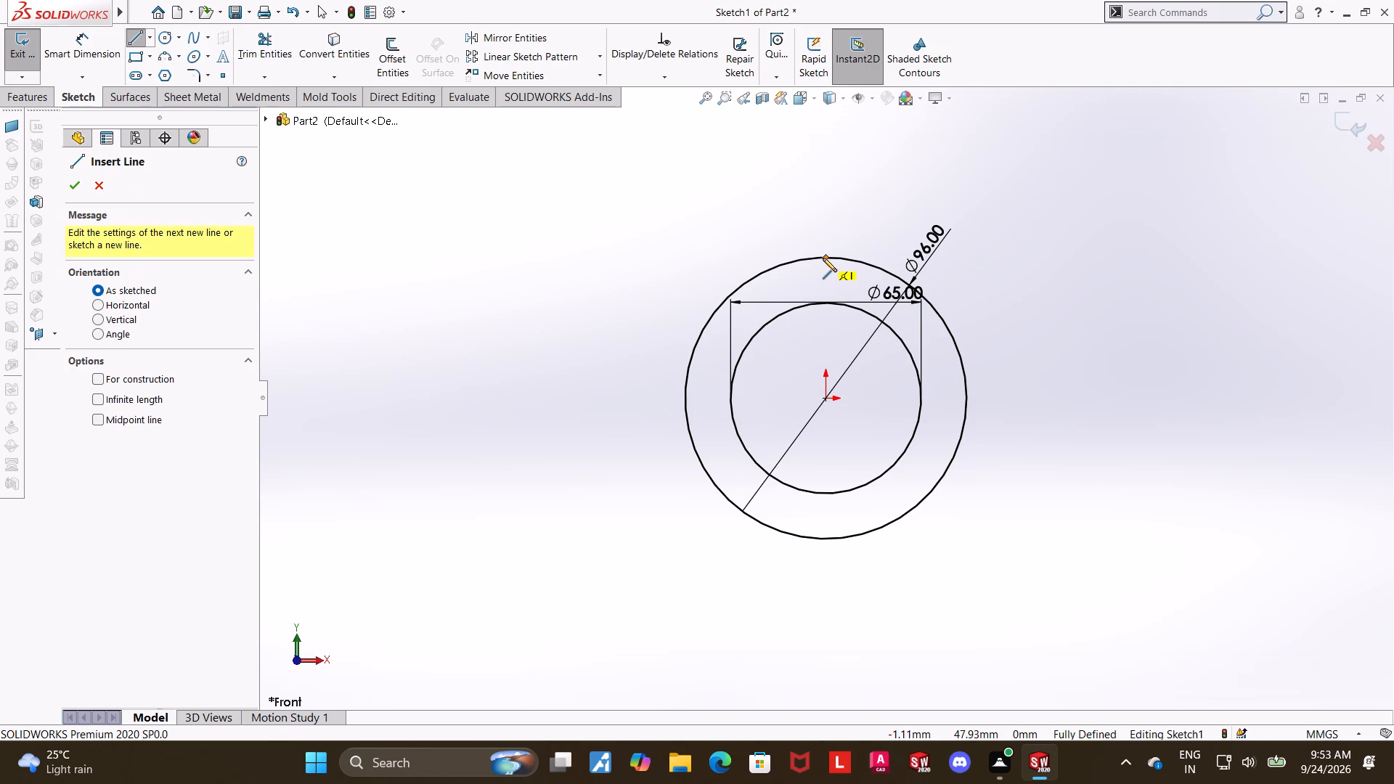
click(561, 257)
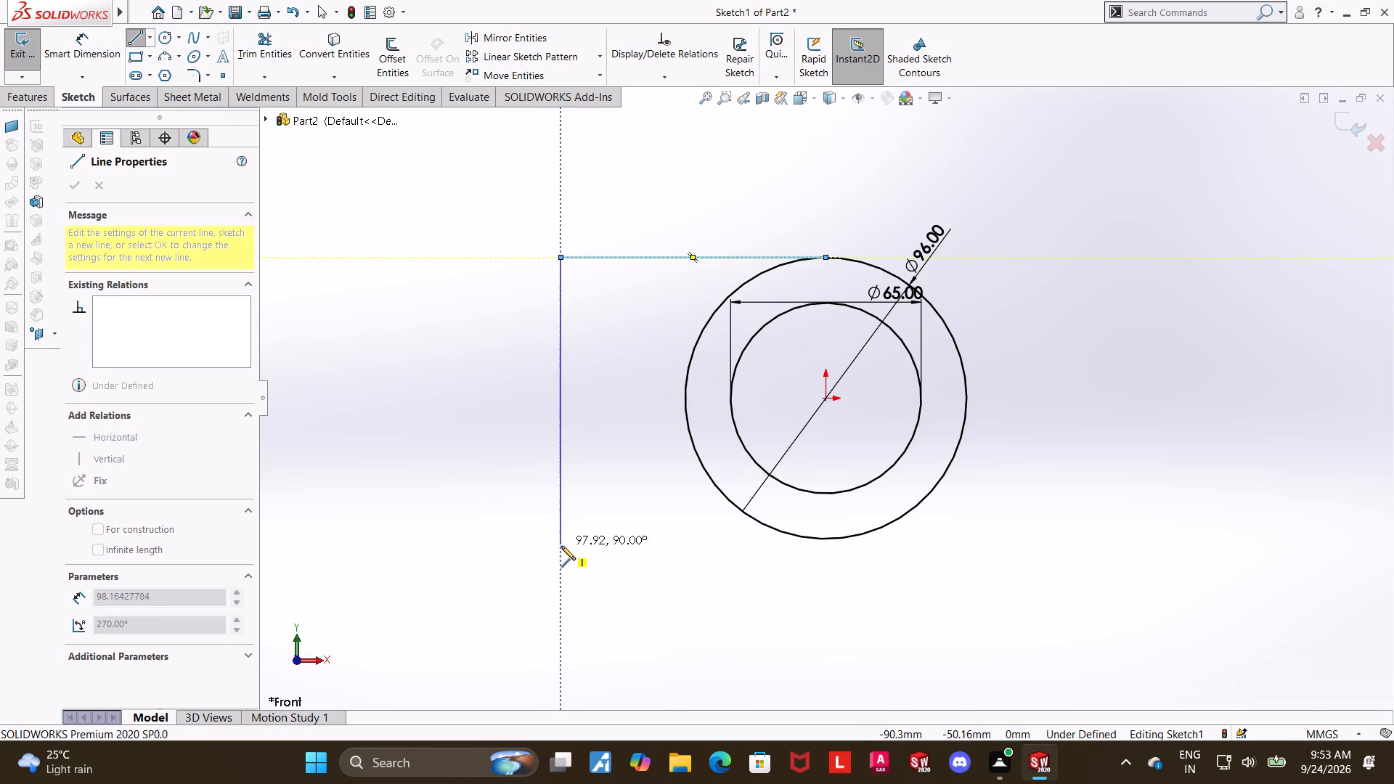
key(Escape)
click(127, 40)
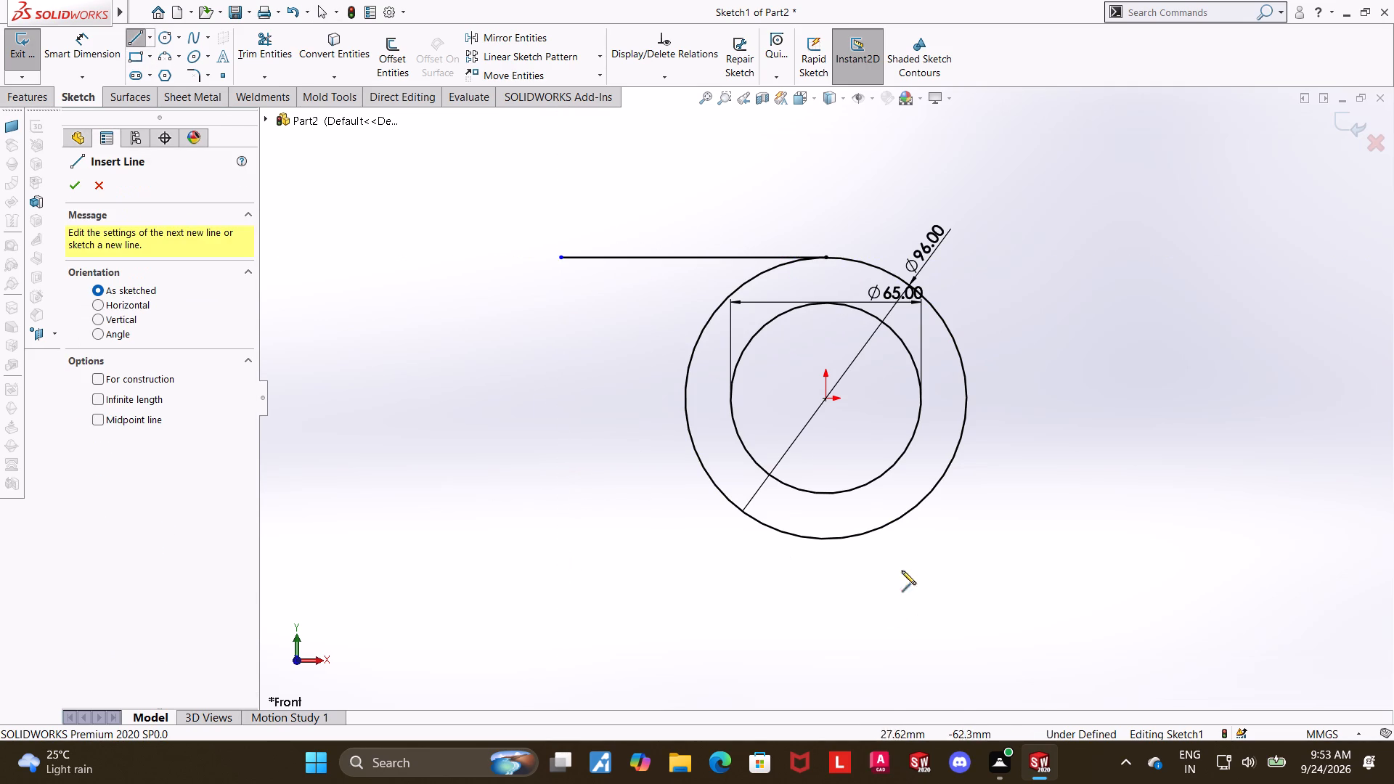
click(826, 537)
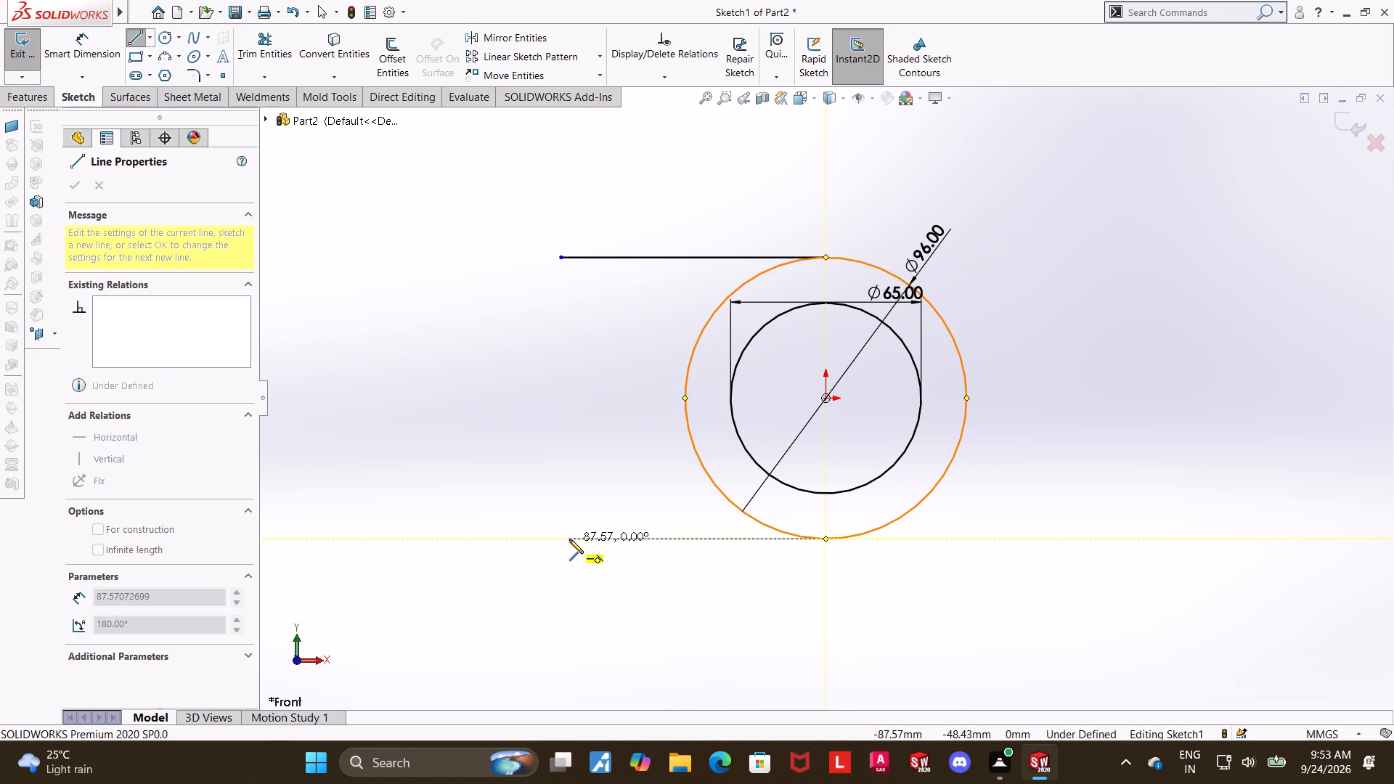
click(558, 535)
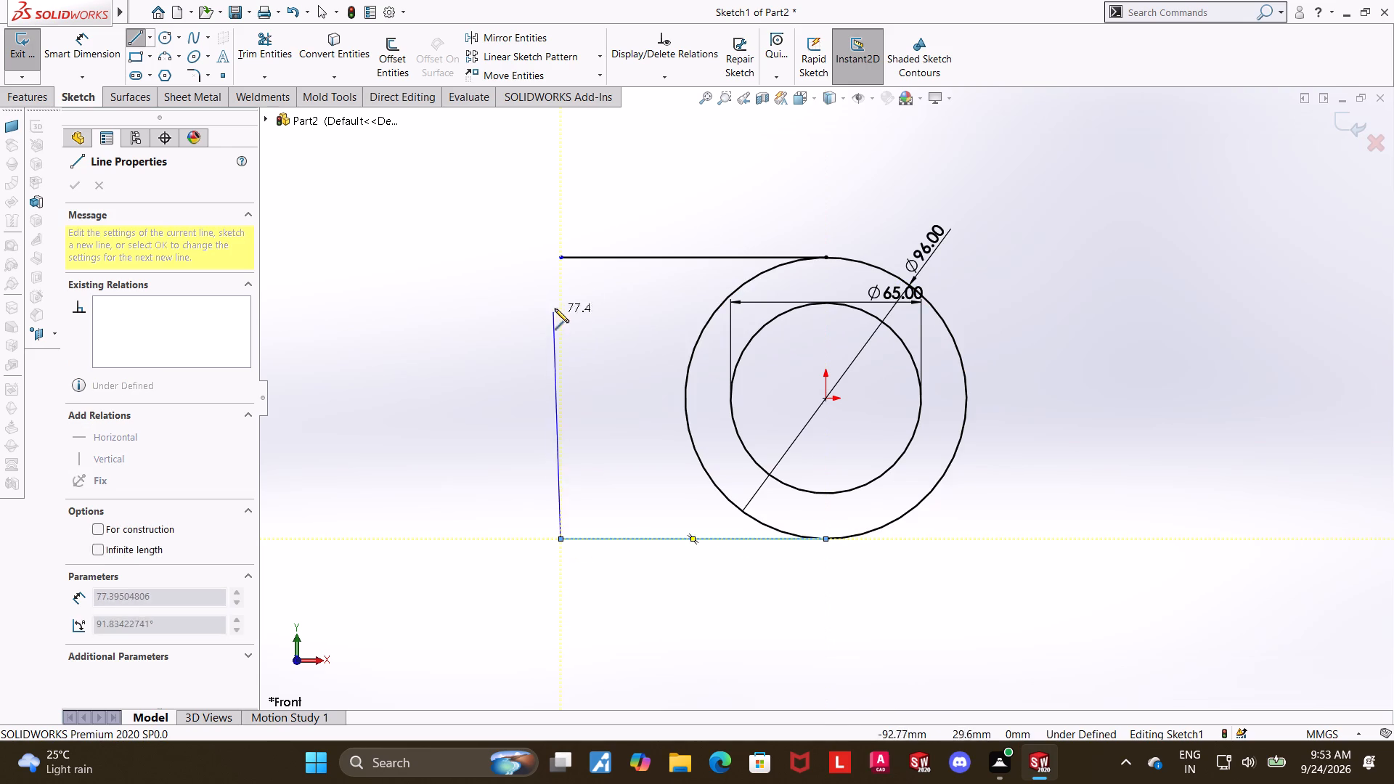
click(560, 257)
key(Escape)
key(Escape)
key(Escape)
key(Escape)
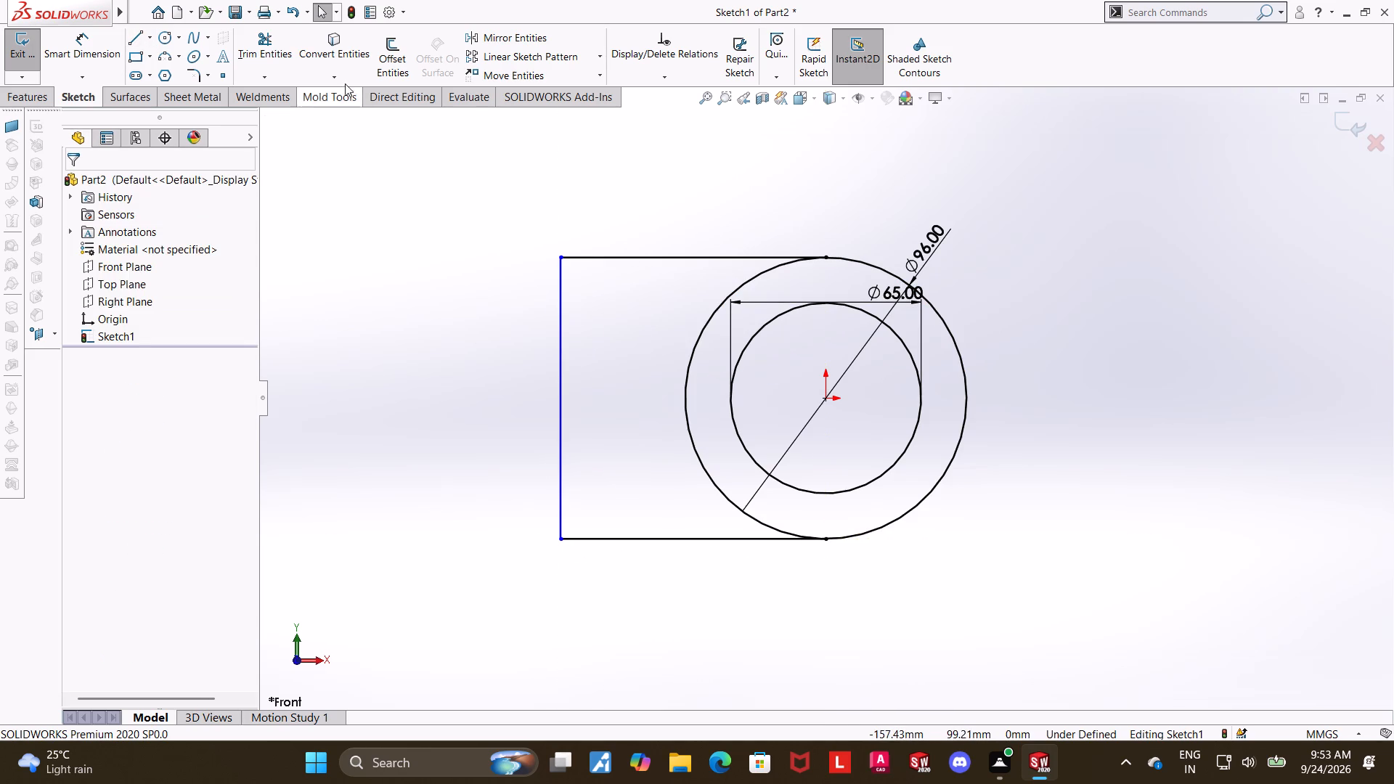
Trim away the left half of the outer circle, leaving a D-shaped outline around the inner circle.
click(277, 46)
drag(713, 412, 635, 422)
key(Escape)
key(Escape)
key(Escape)
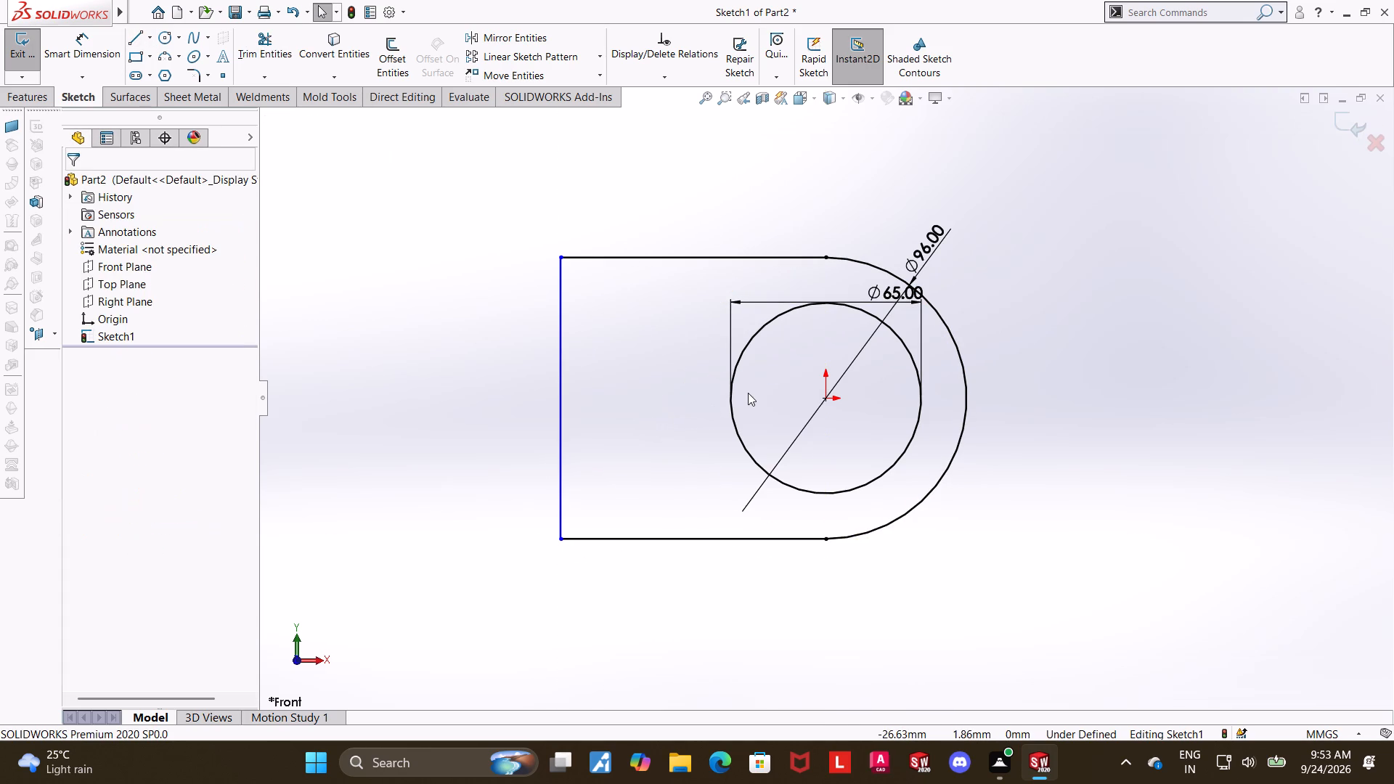
key(Escape)
Dimension the distance from the origin to the D-shaped outline's straight vertical edge as 52 mm.
click(97, 36)
click(826, 401)
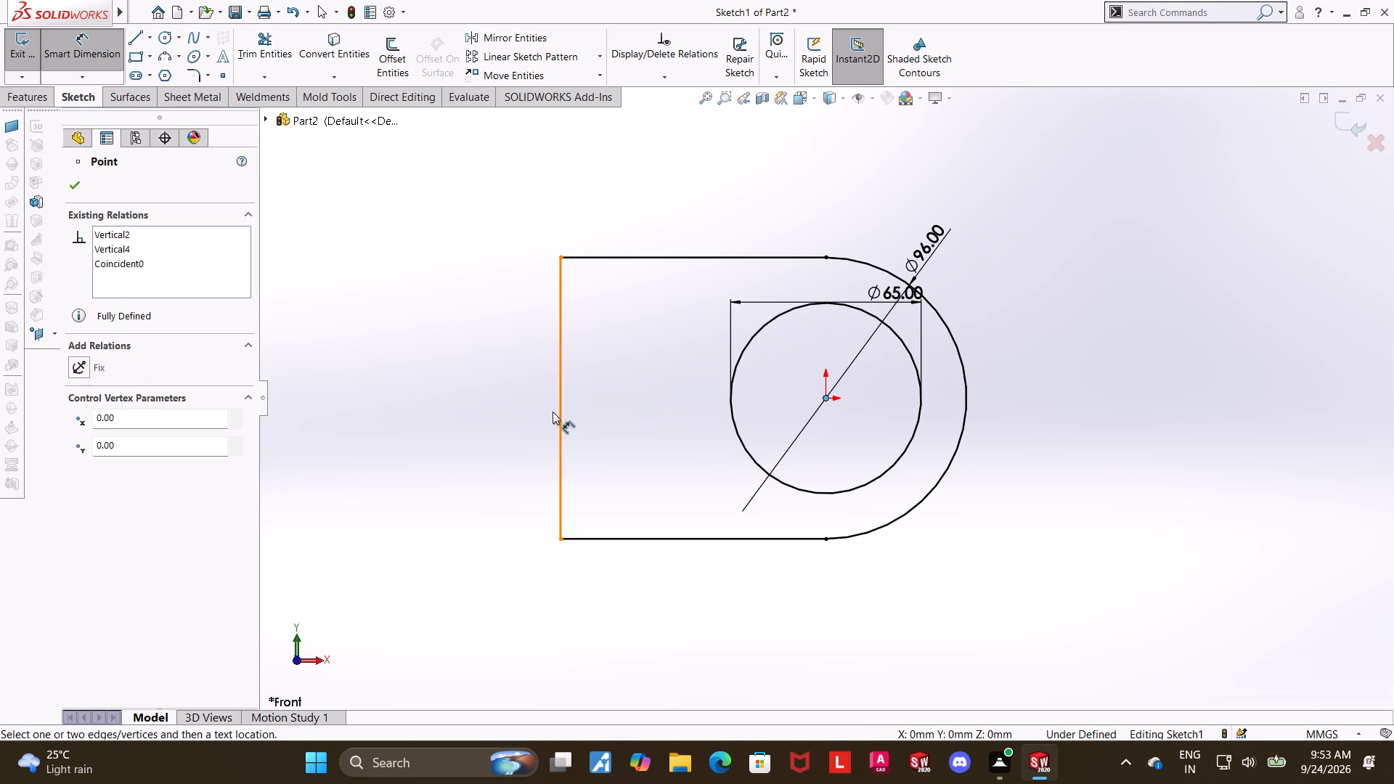
click(561, 412)
click(679, 193)
key(5)
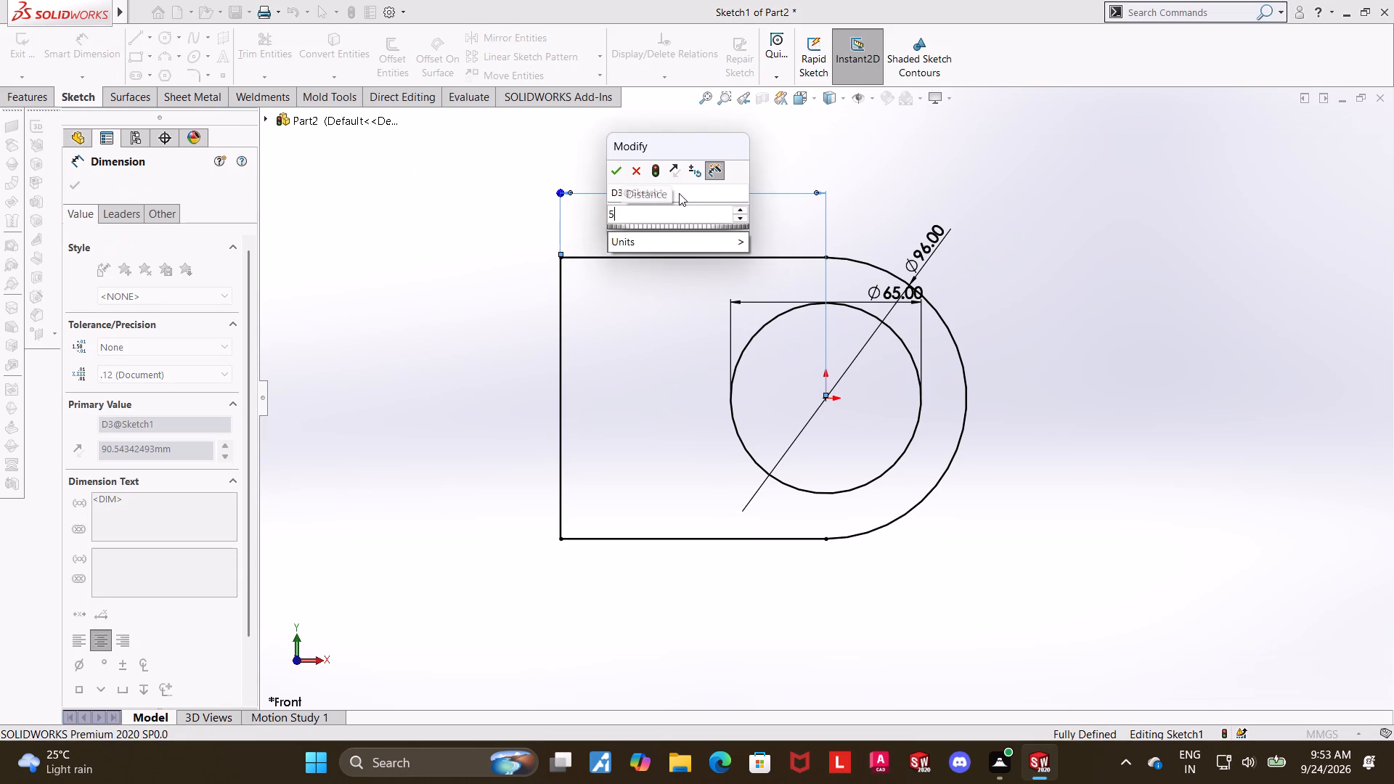
key(2)
key(Return)
key(Escape)
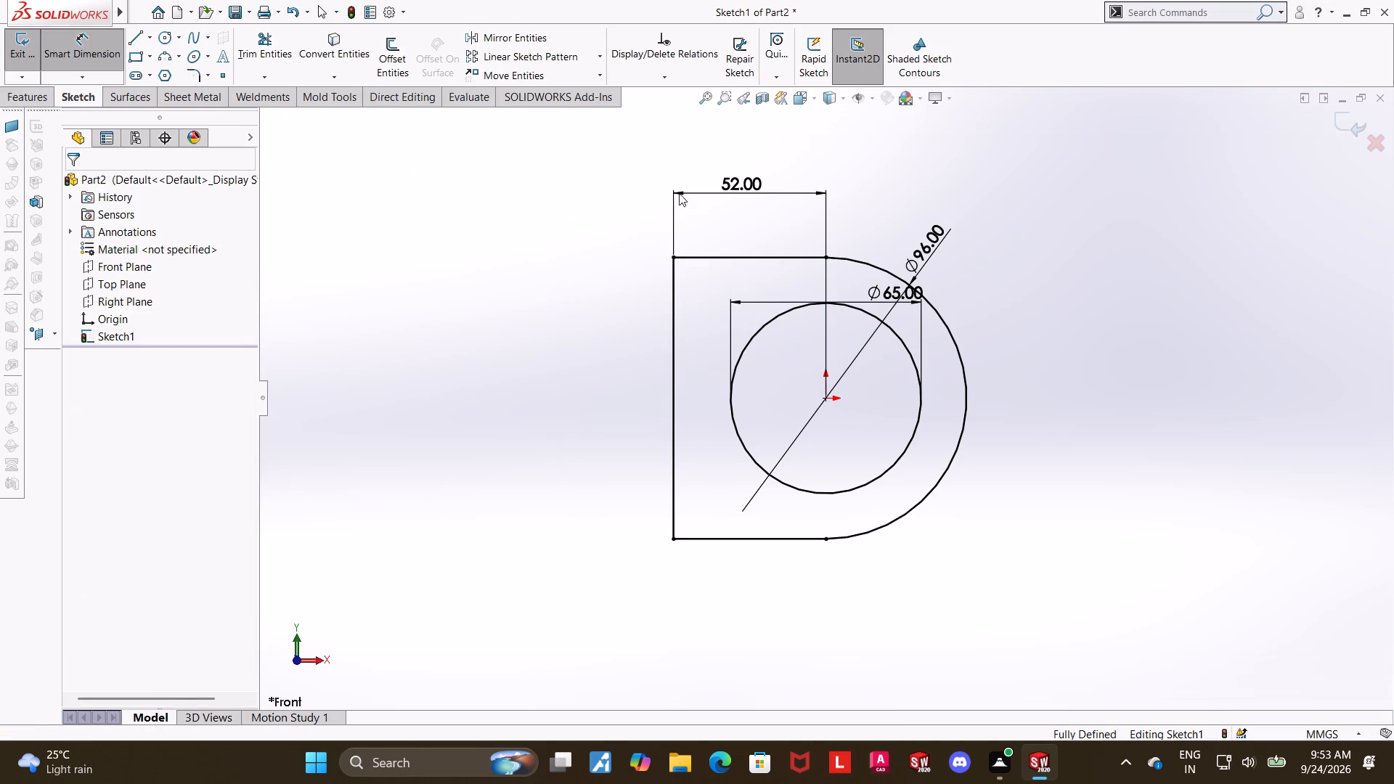
key(Escape)
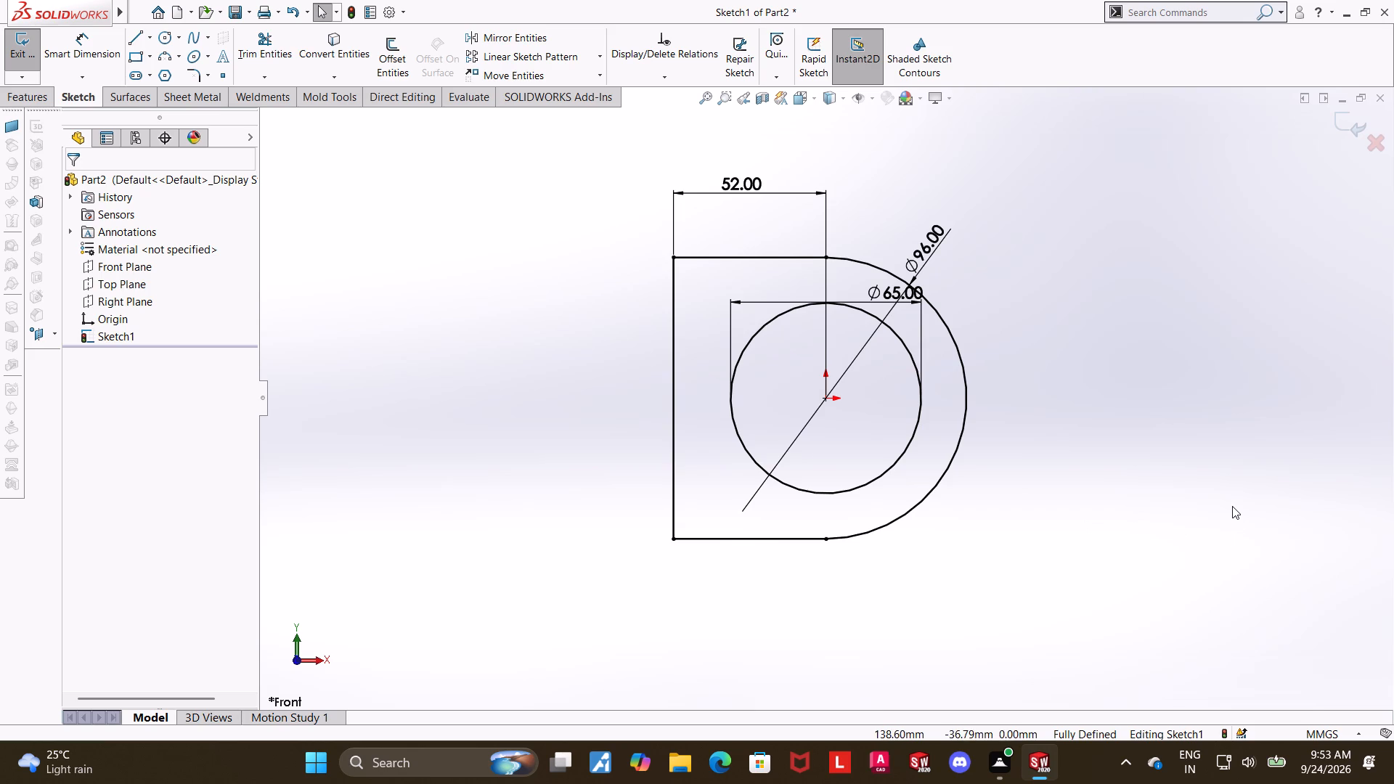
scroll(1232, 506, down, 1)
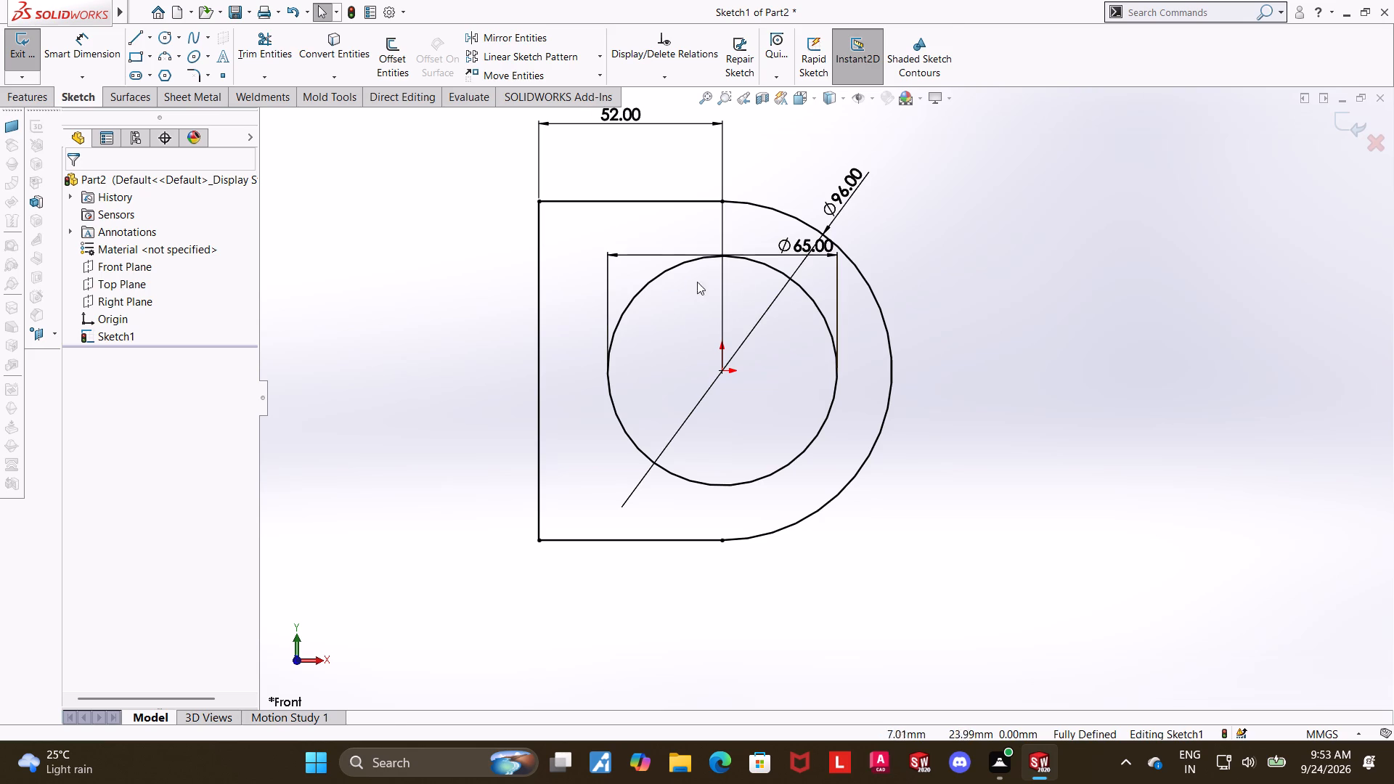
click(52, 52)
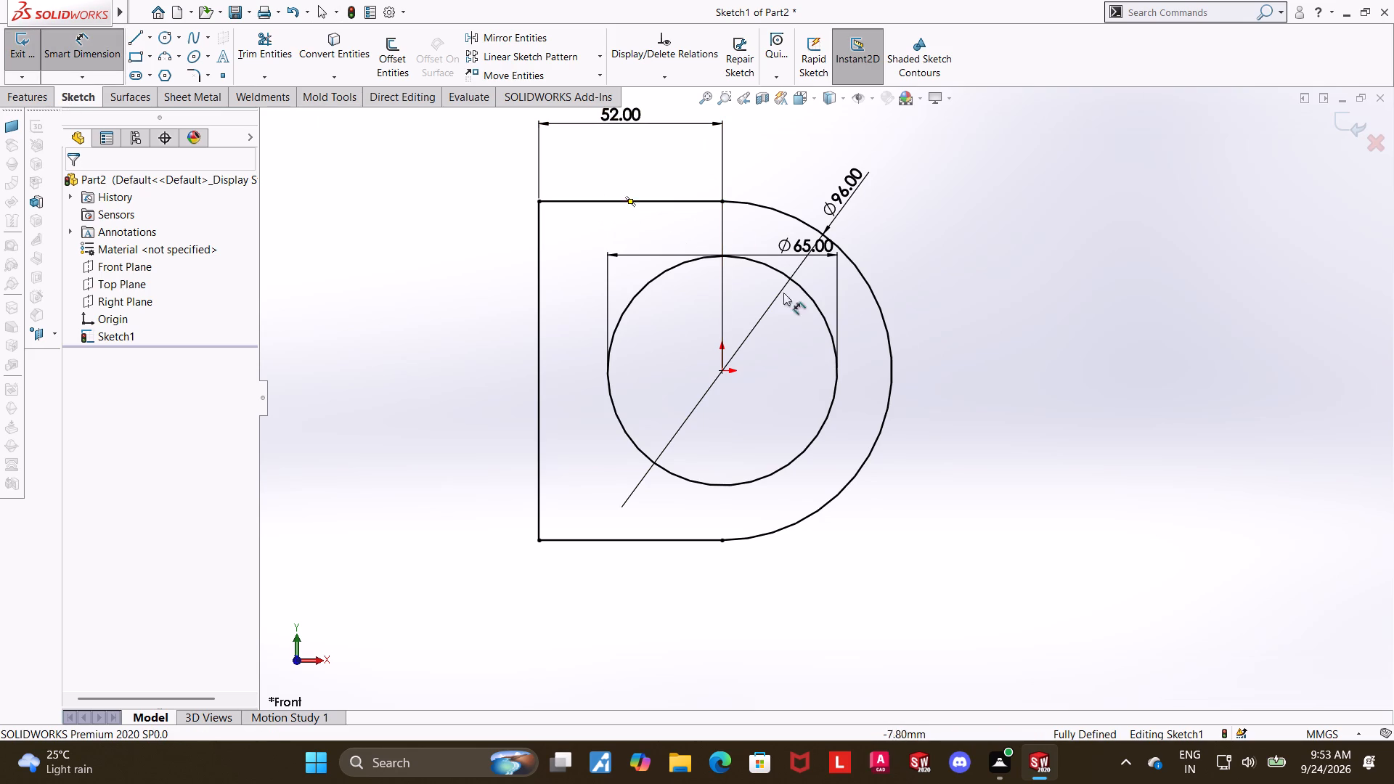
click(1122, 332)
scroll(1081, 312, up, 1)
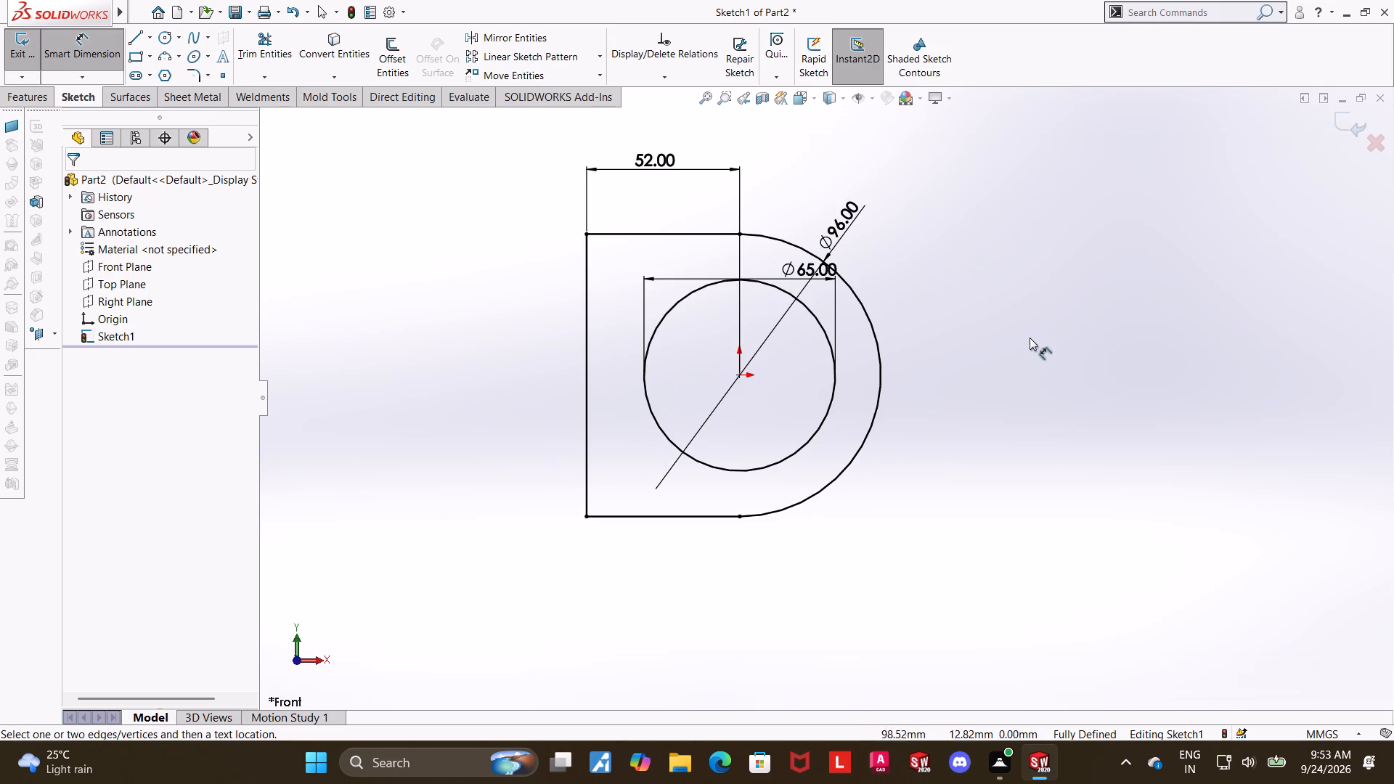
Exit the sketch and extrude the D-shaped profile with its circular hole 80 mm using the Mid Plane end condition.
middle_drag(1029, 338, 1056, 342)
middle_drag(926, 497, 990, 317)
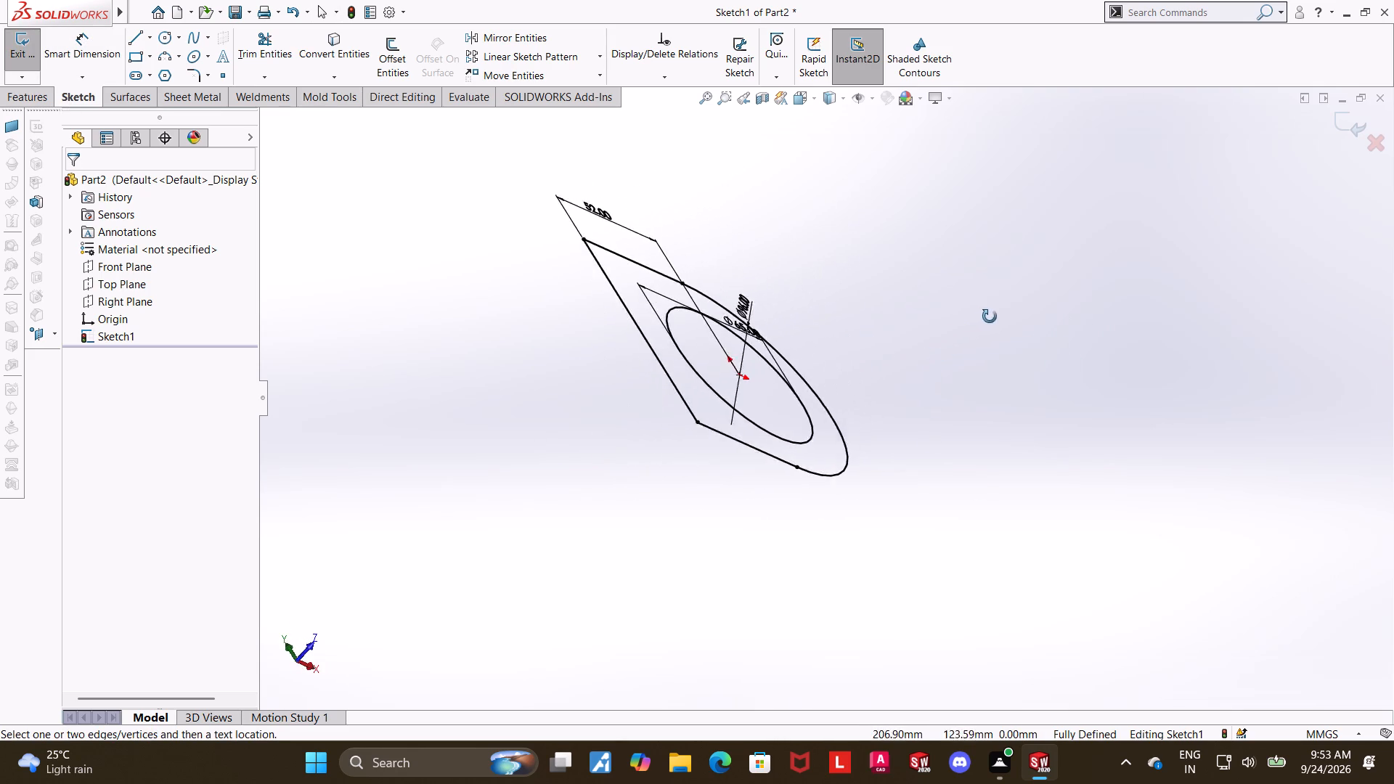
middle_drag(990, 317, 987, 350)
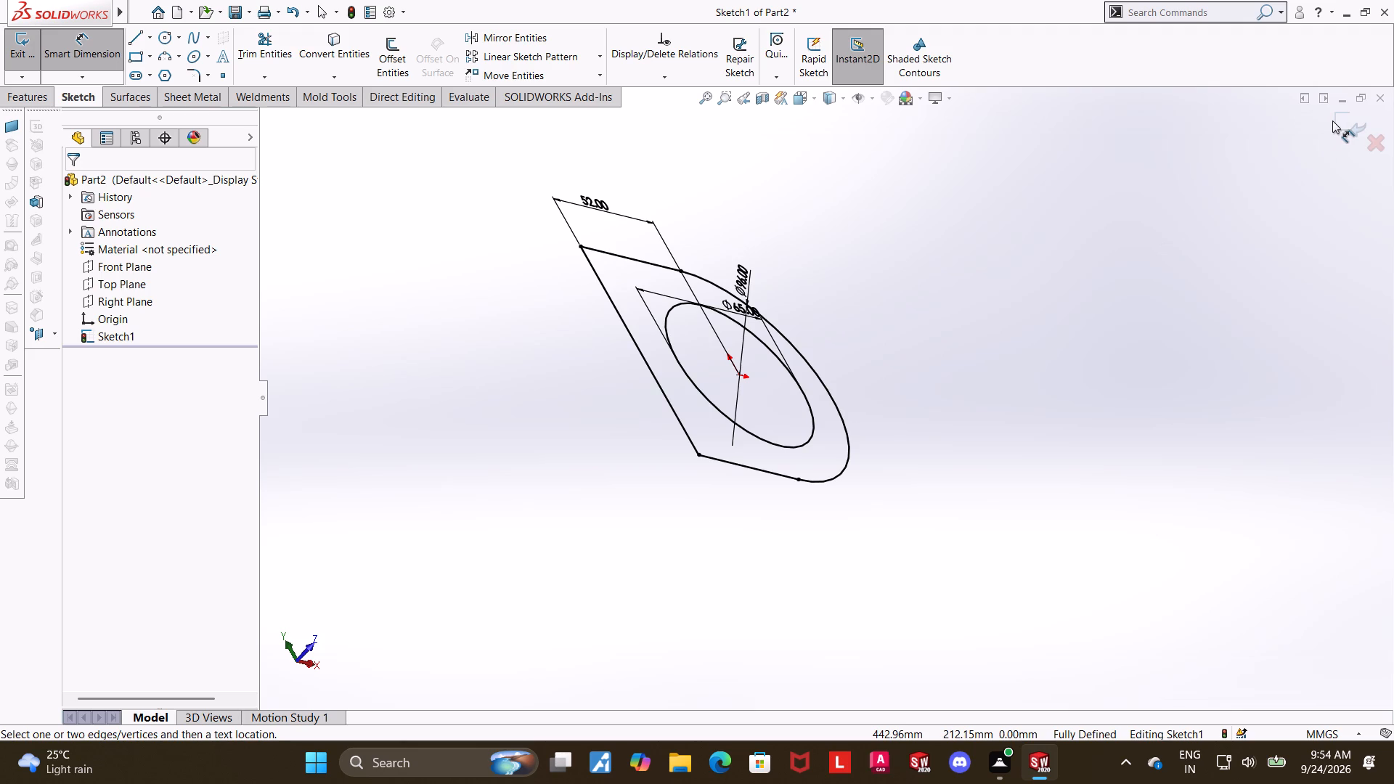
click(1332, 121)
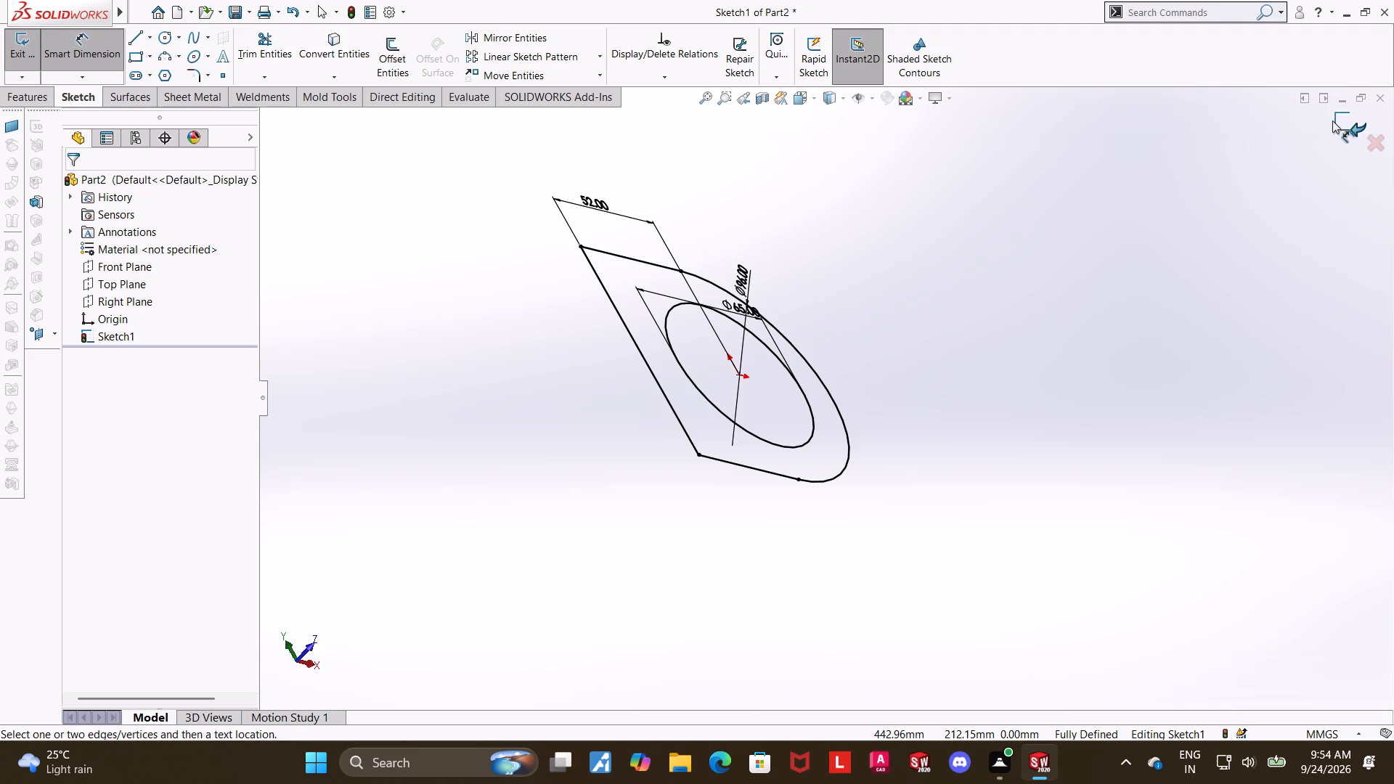
click(35, 54)
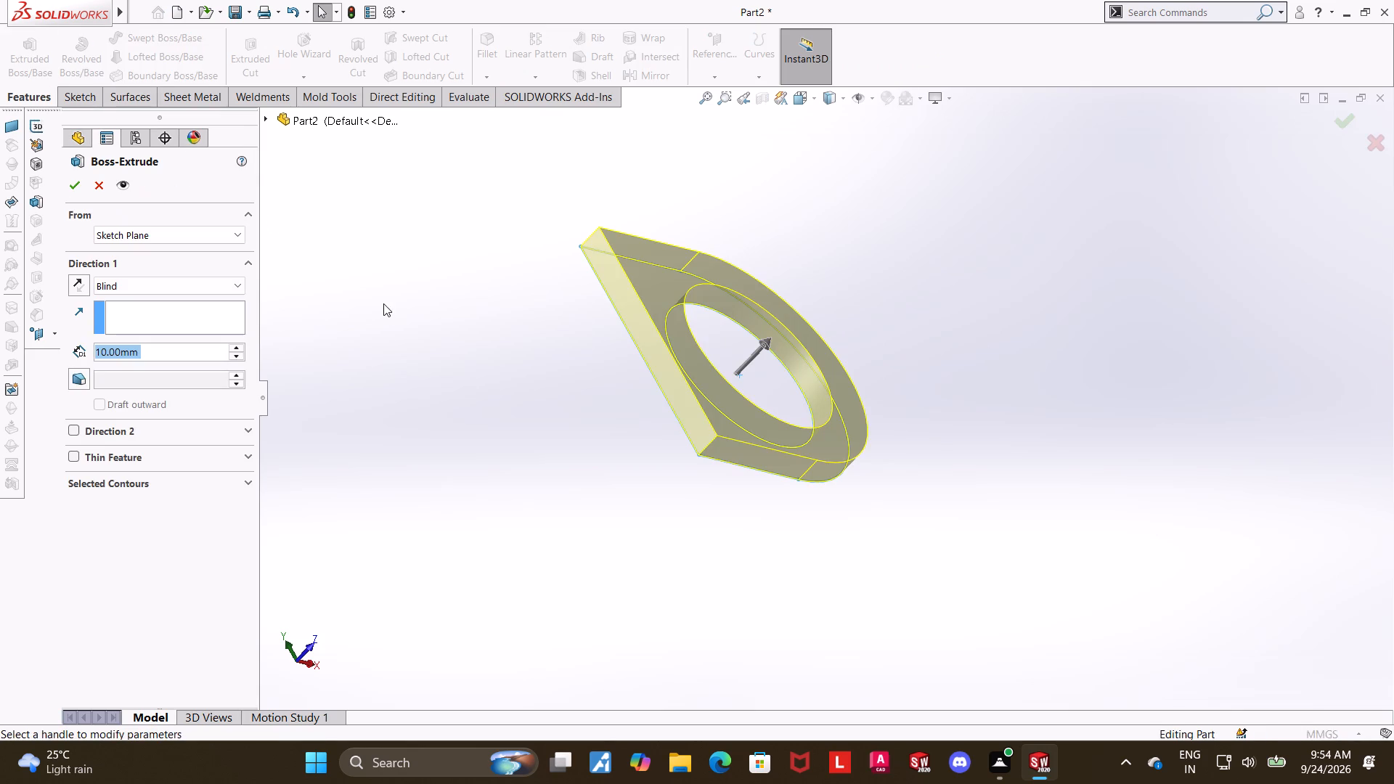
text(80)
key(Return)
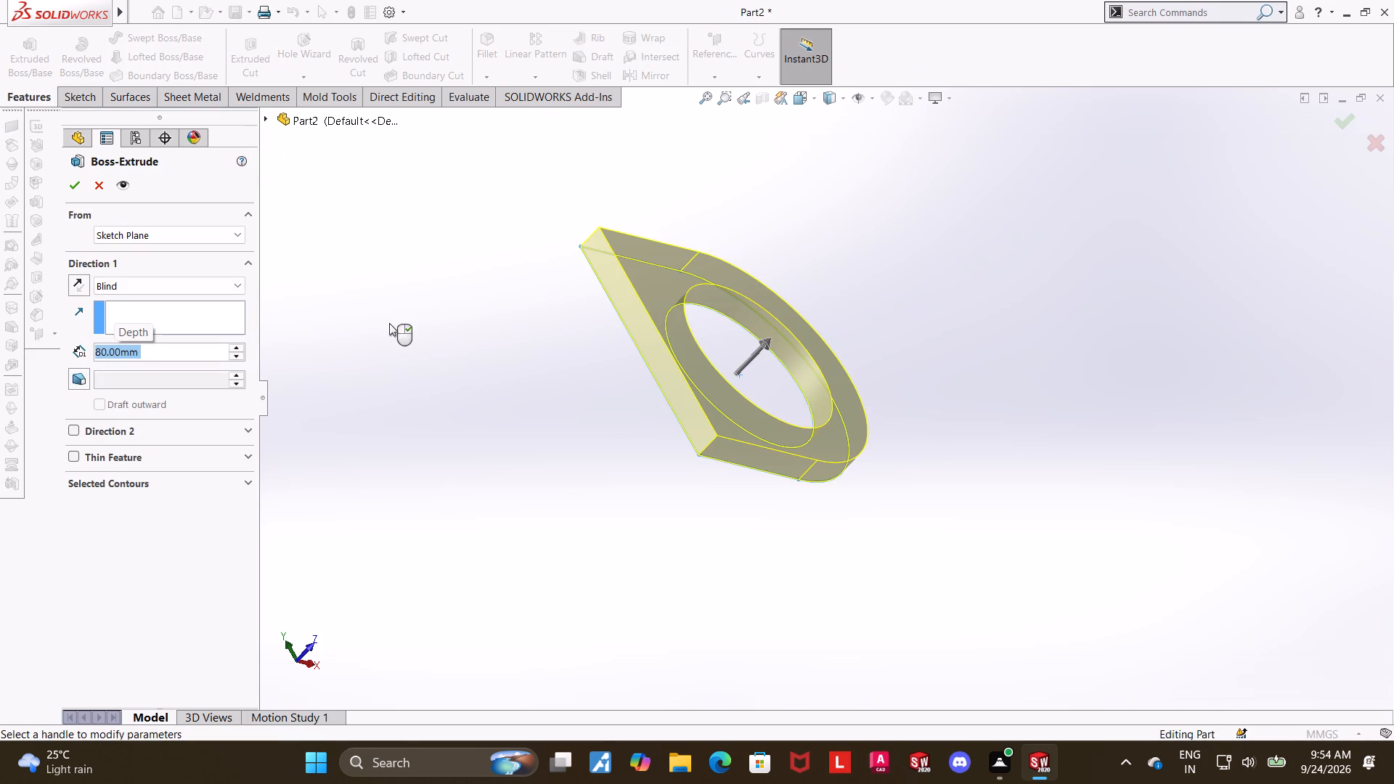
click(137, 289)
click(130, 360)
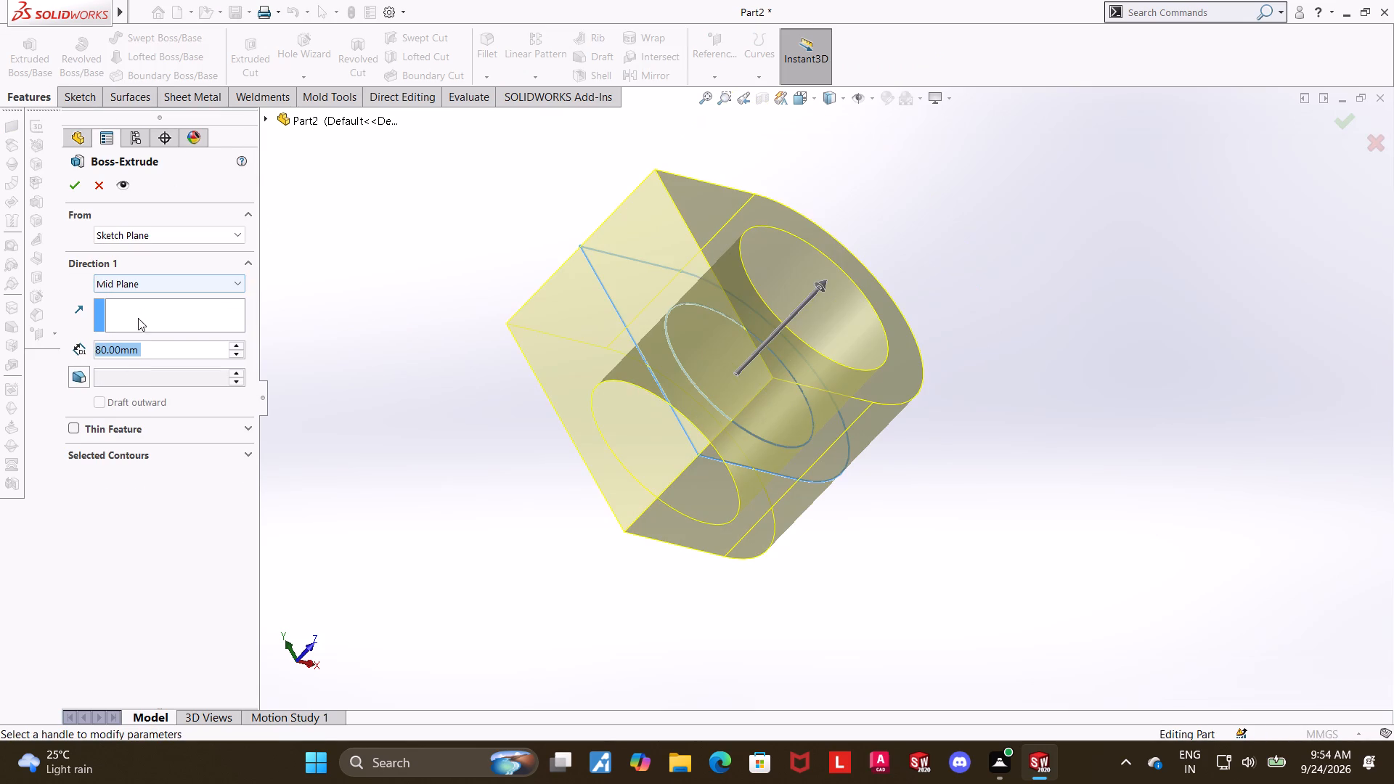
click(82, 176)
click(567, 405)
click(1086, 446)
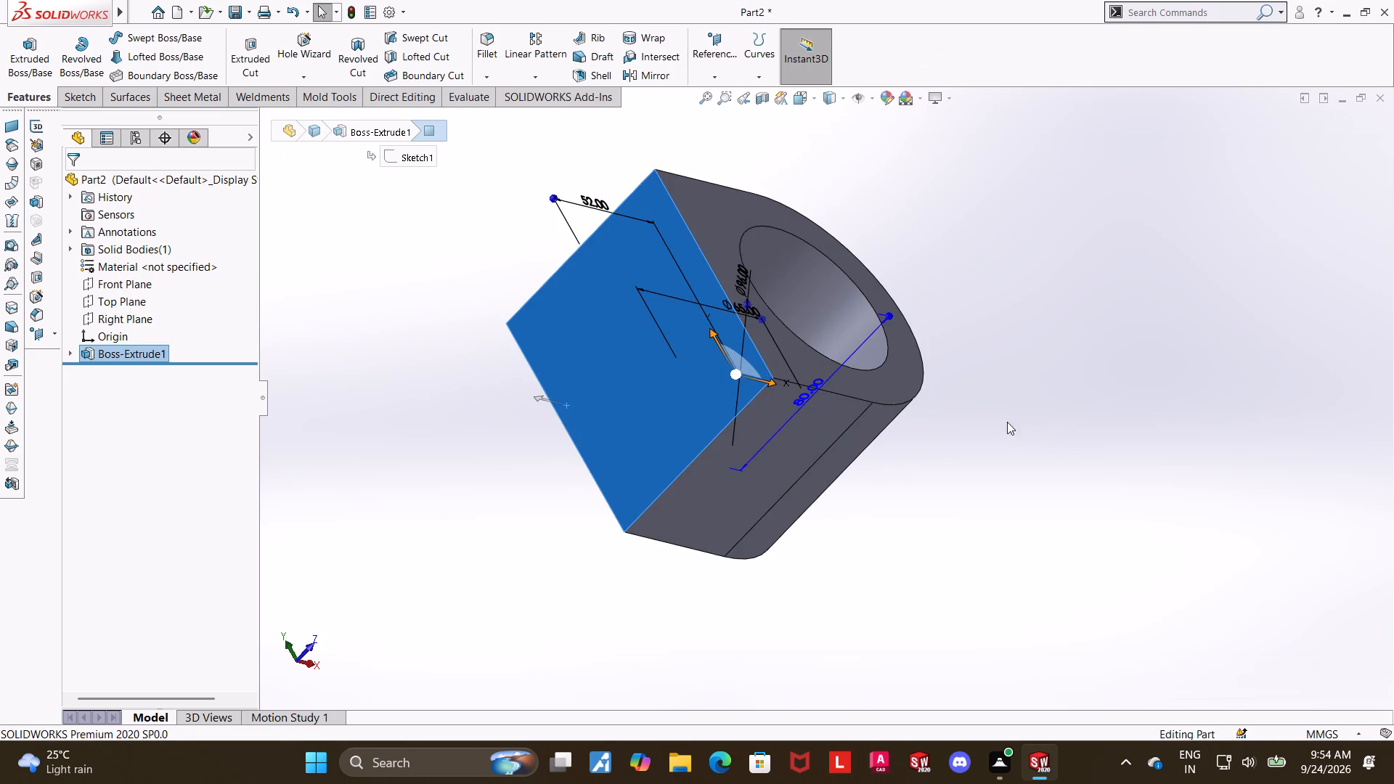
Start a sketch on the block's front D-shaped face and orient the view normal to it.
scroll(995, 421, up, 1)
middle_drag(955, 428, 906, 462)
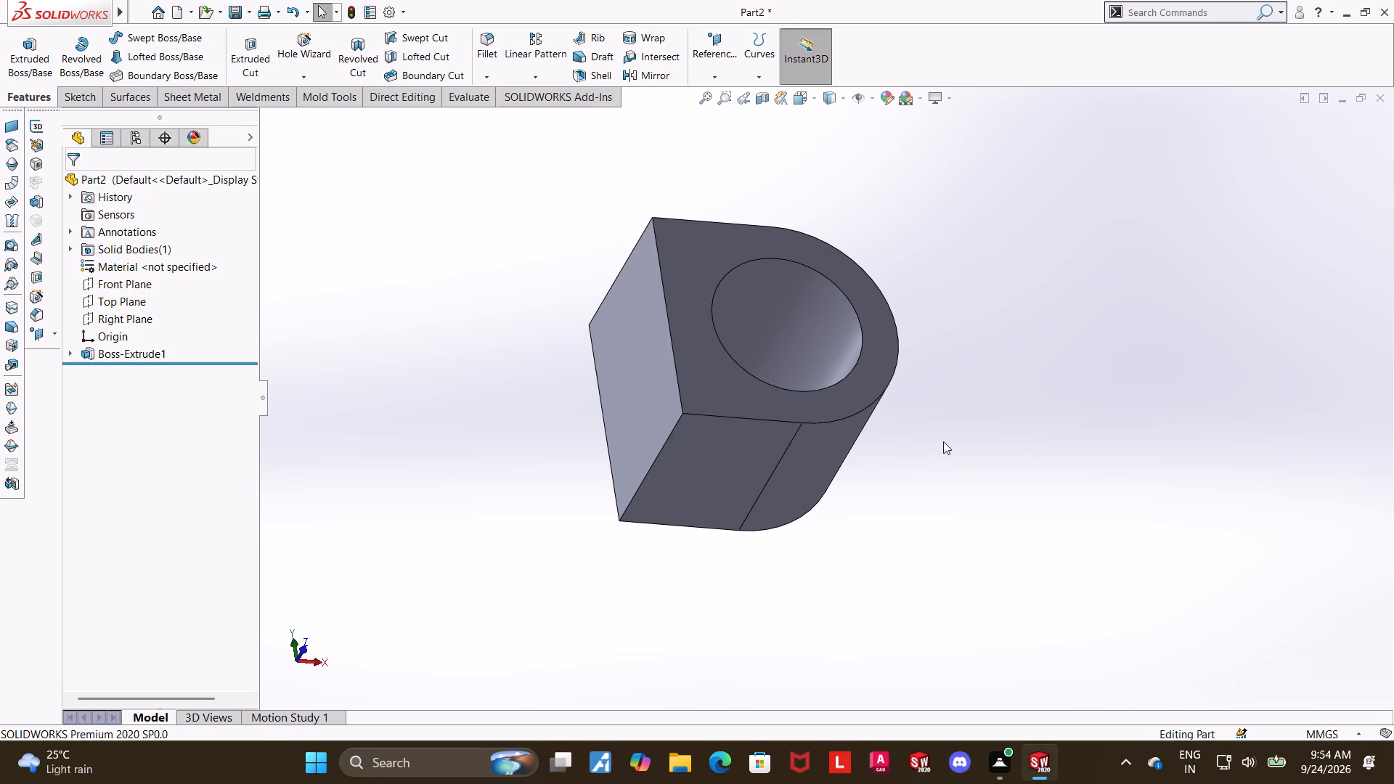
click(874, 367)
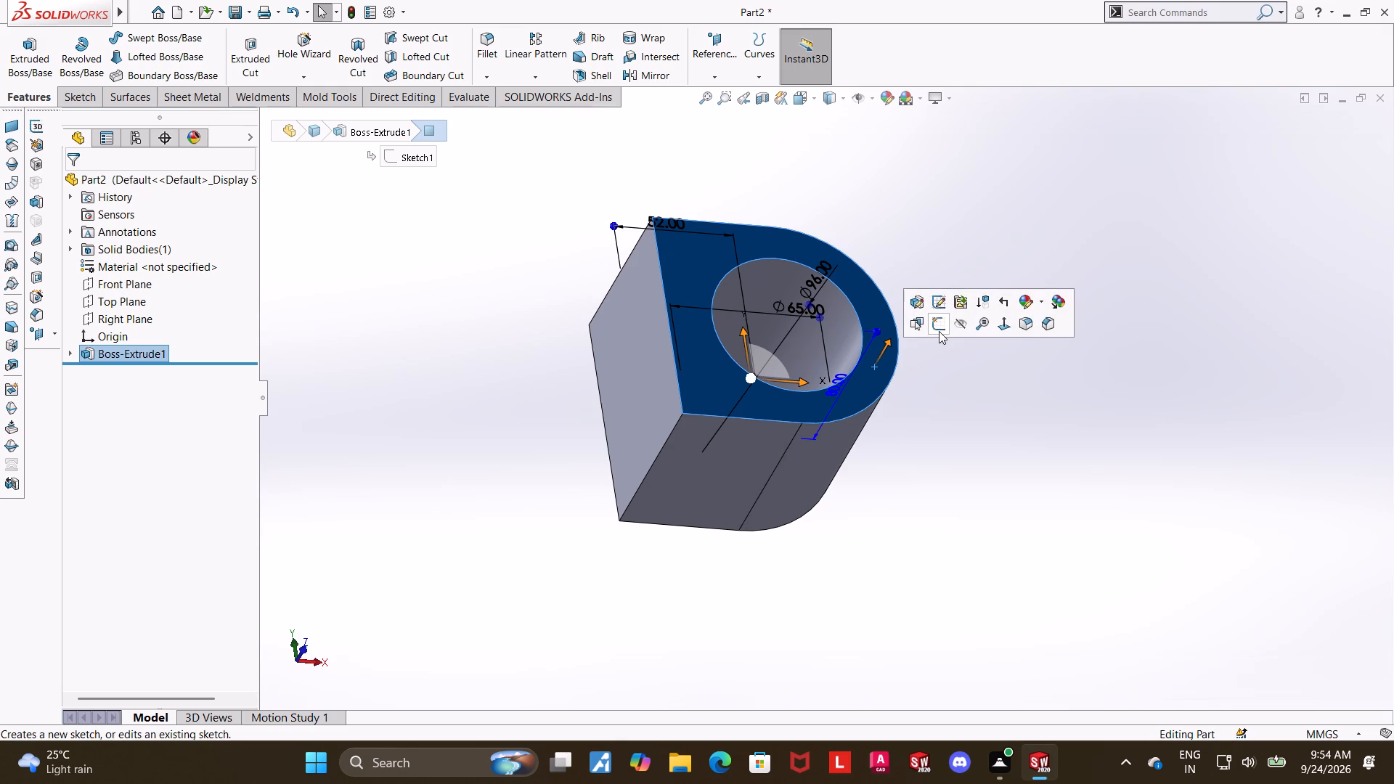
click(939, 330)
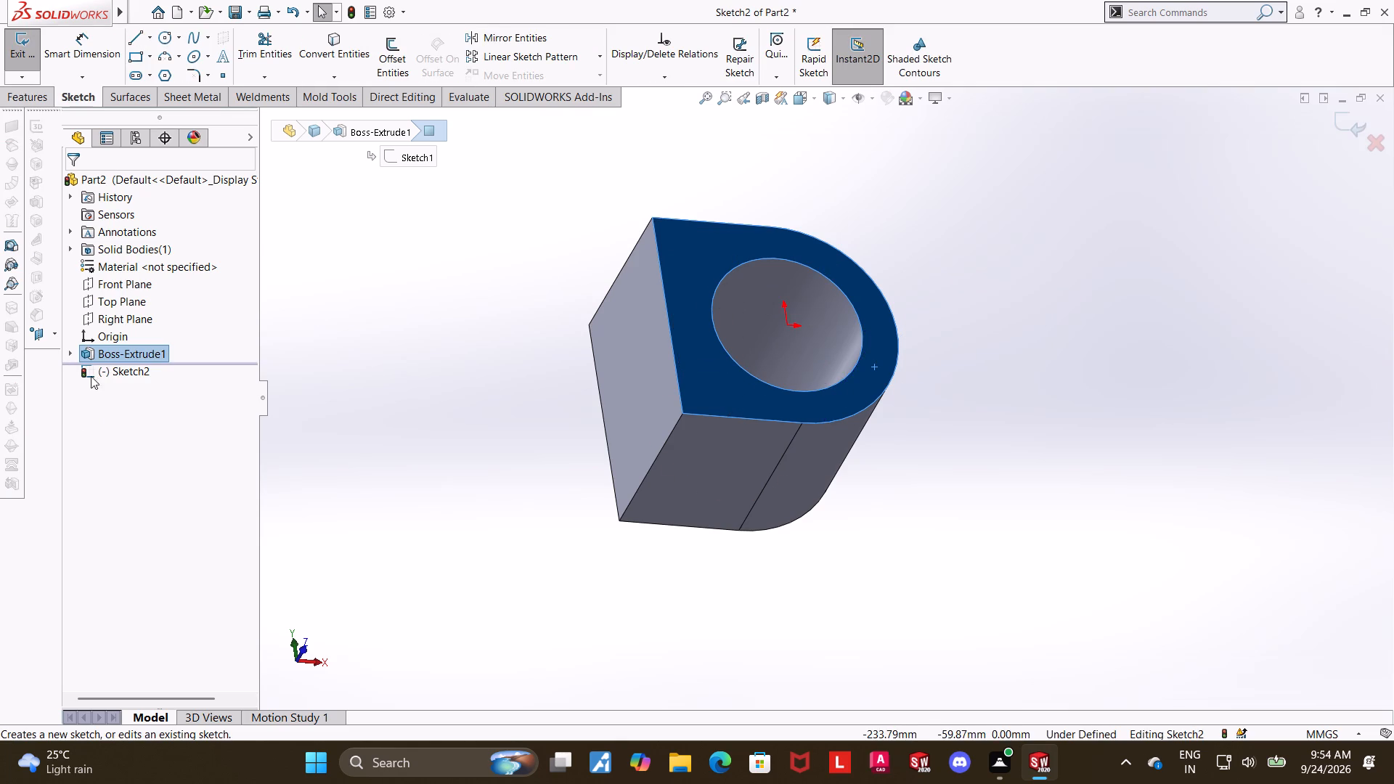
click(98, 372)
click(139, 355)
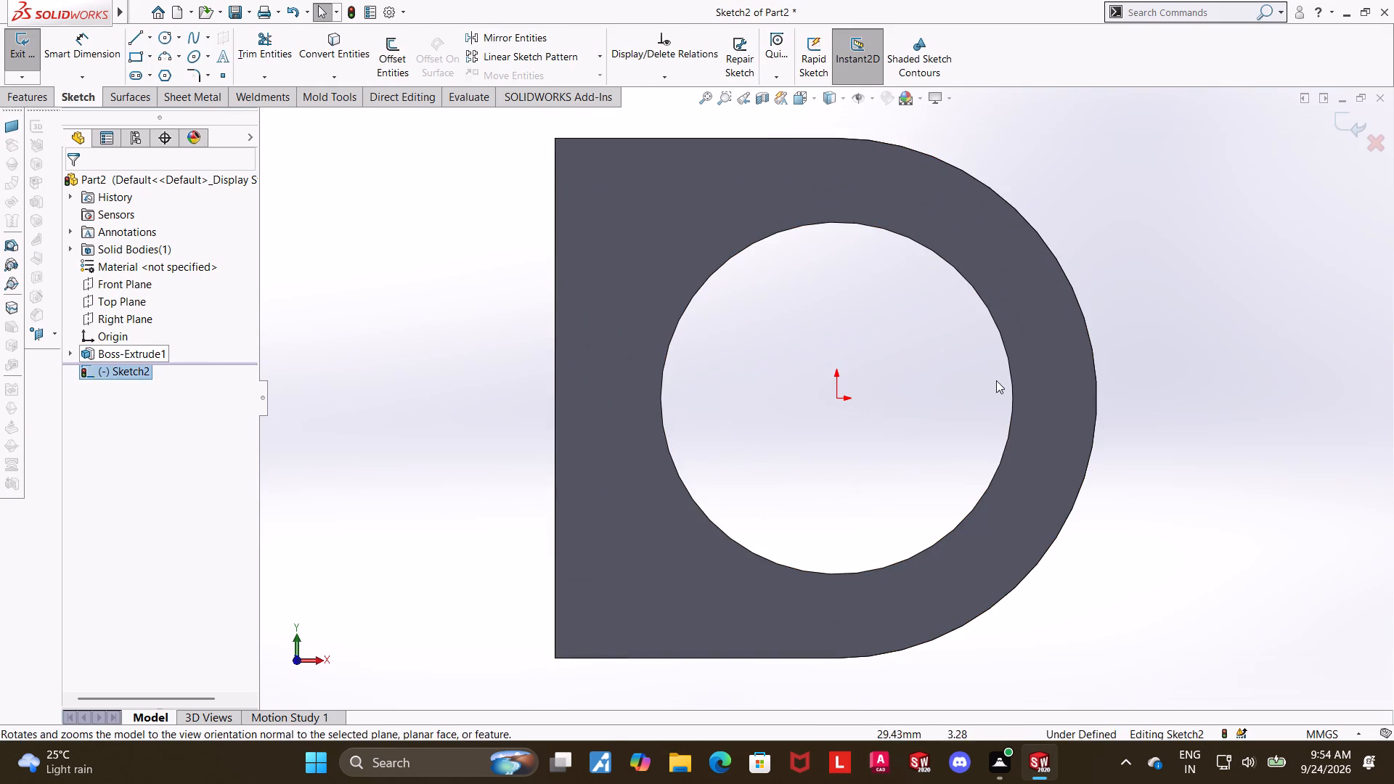
Offset the face's four outer edges outward by 8 mm to form a larger D-shaped outline.
scroll(513, 184, up, 3)
scroll(1109, 354, up, 1)
scroll(997, 449, down, 1)
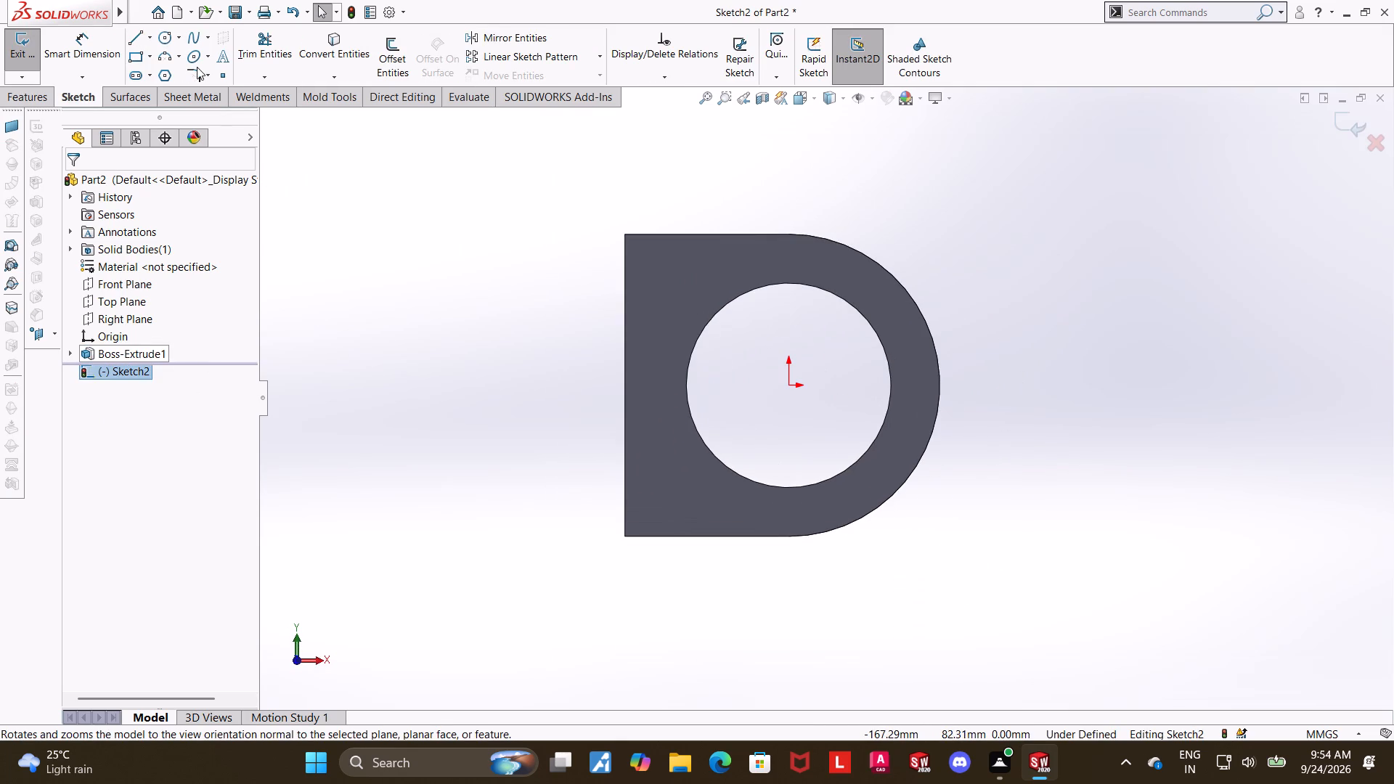
click(400, 49)
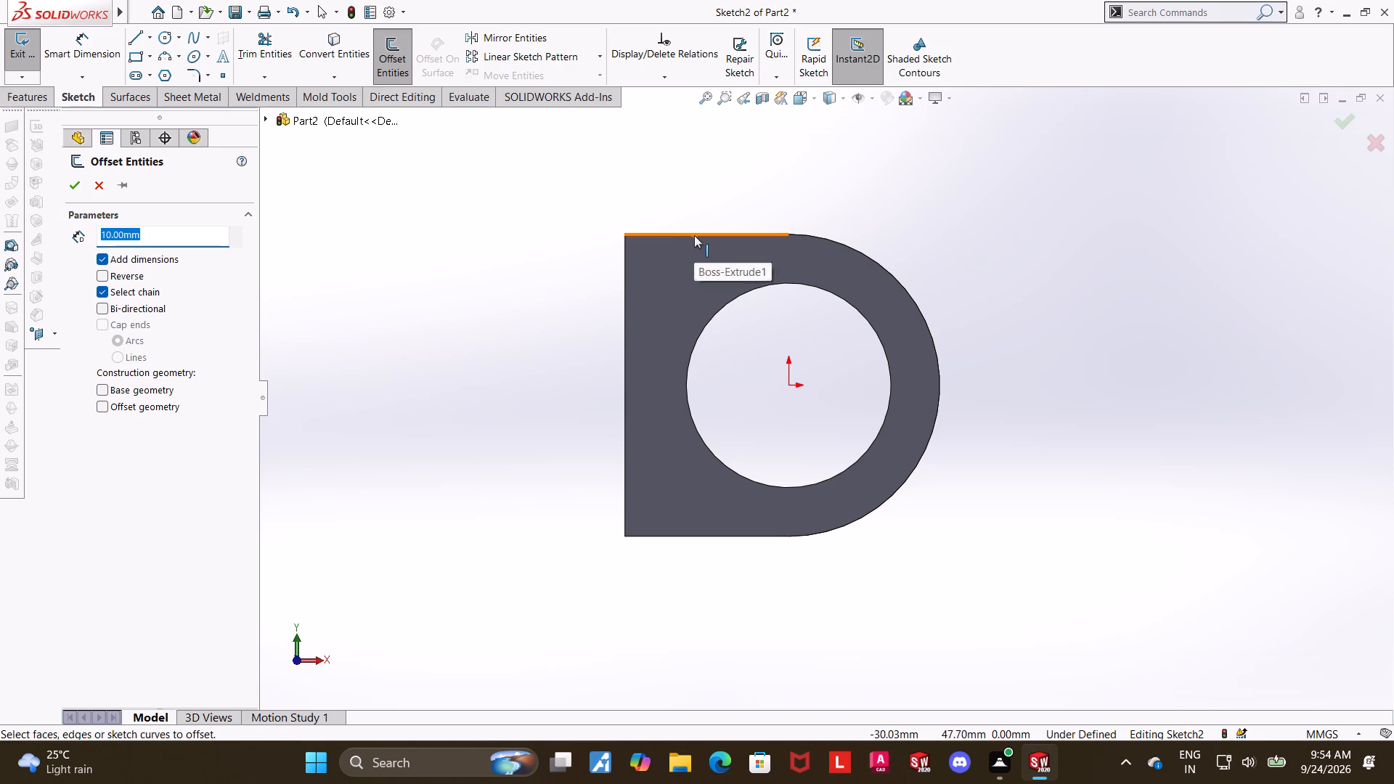
click(695, 235)
click(626, 279)
click(847, 245)
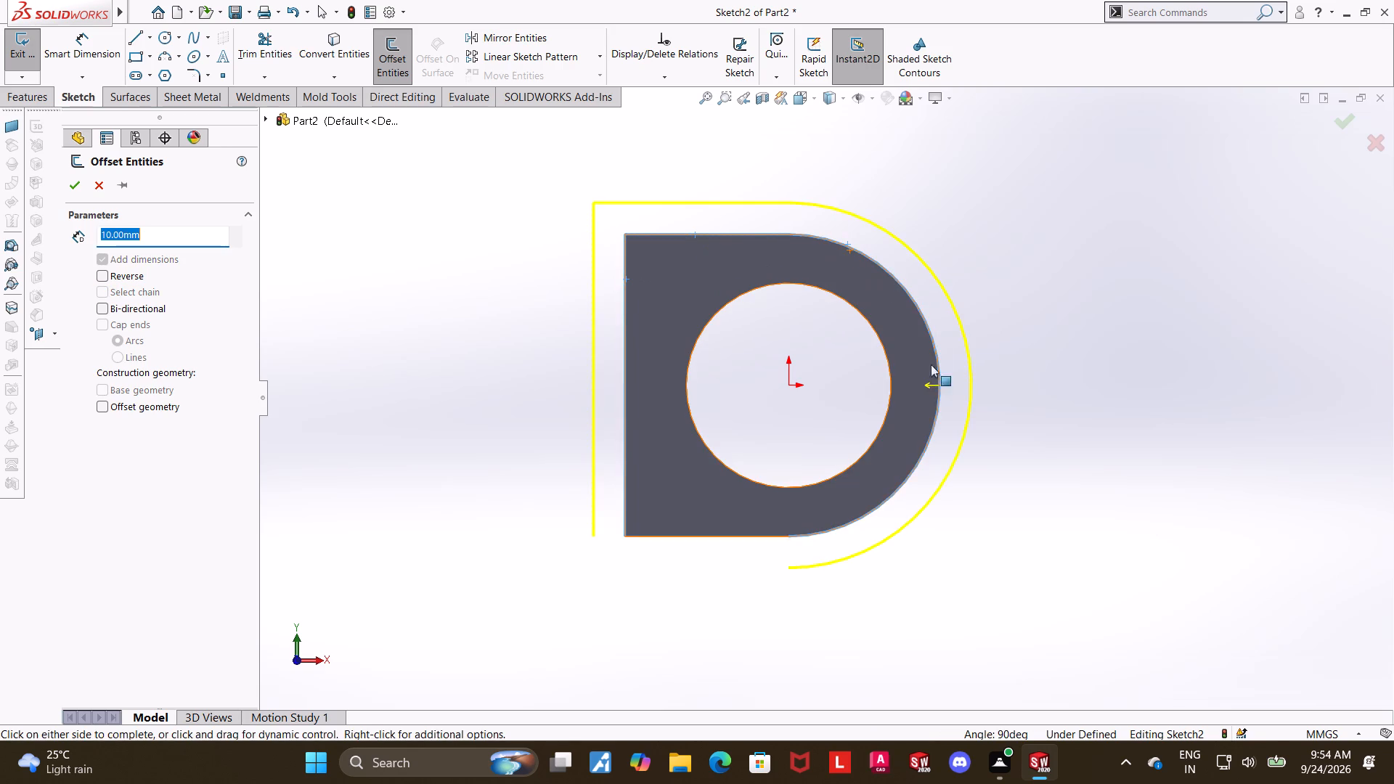
click(745, 536)
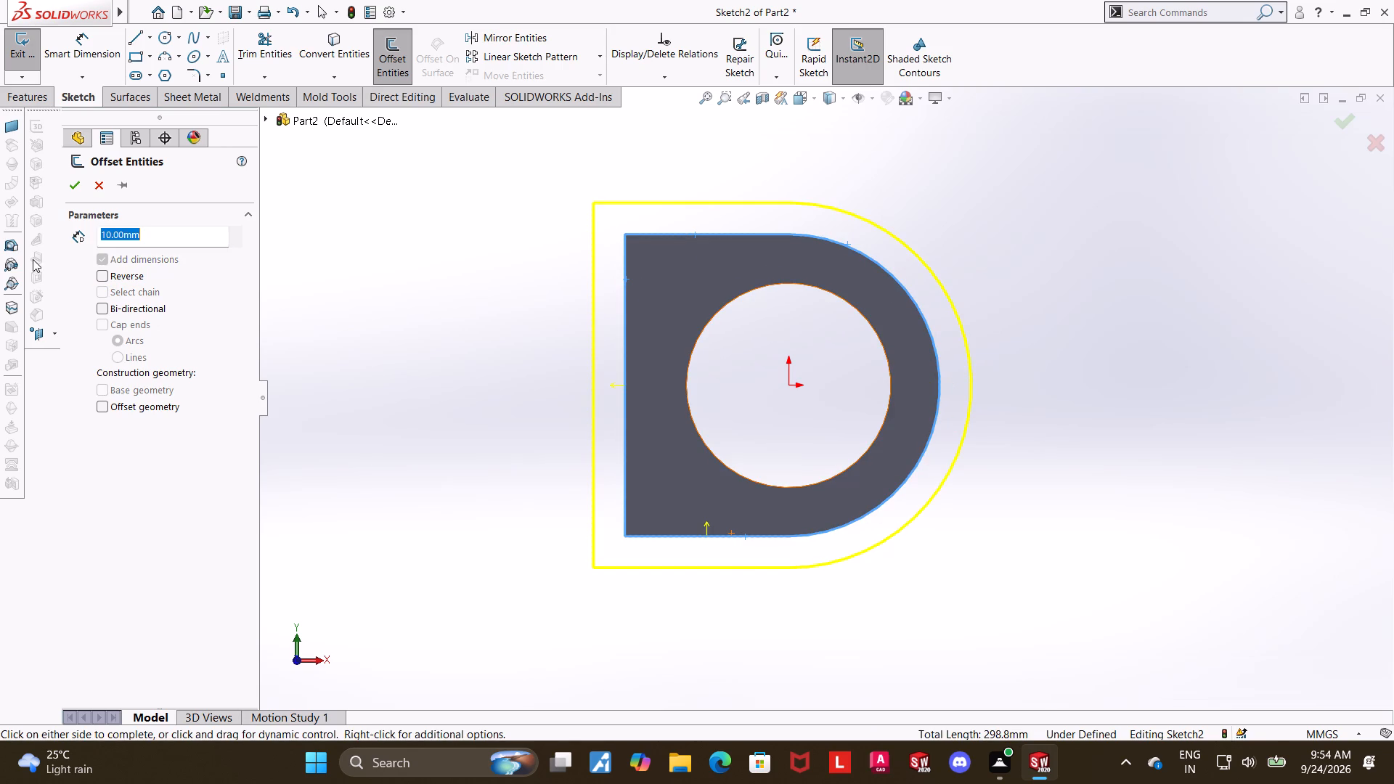
key(8)
key(Return)
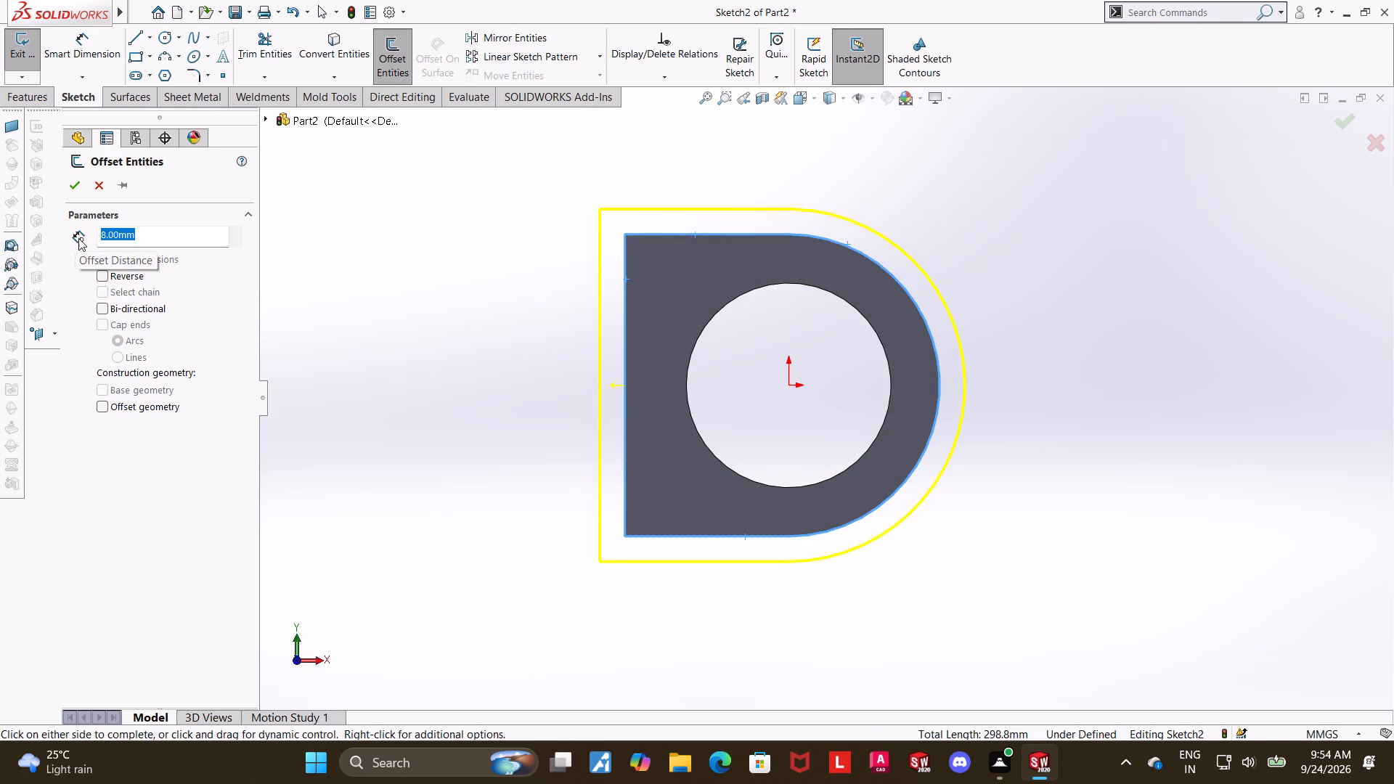
click(68, 176)
click(1157, 274)
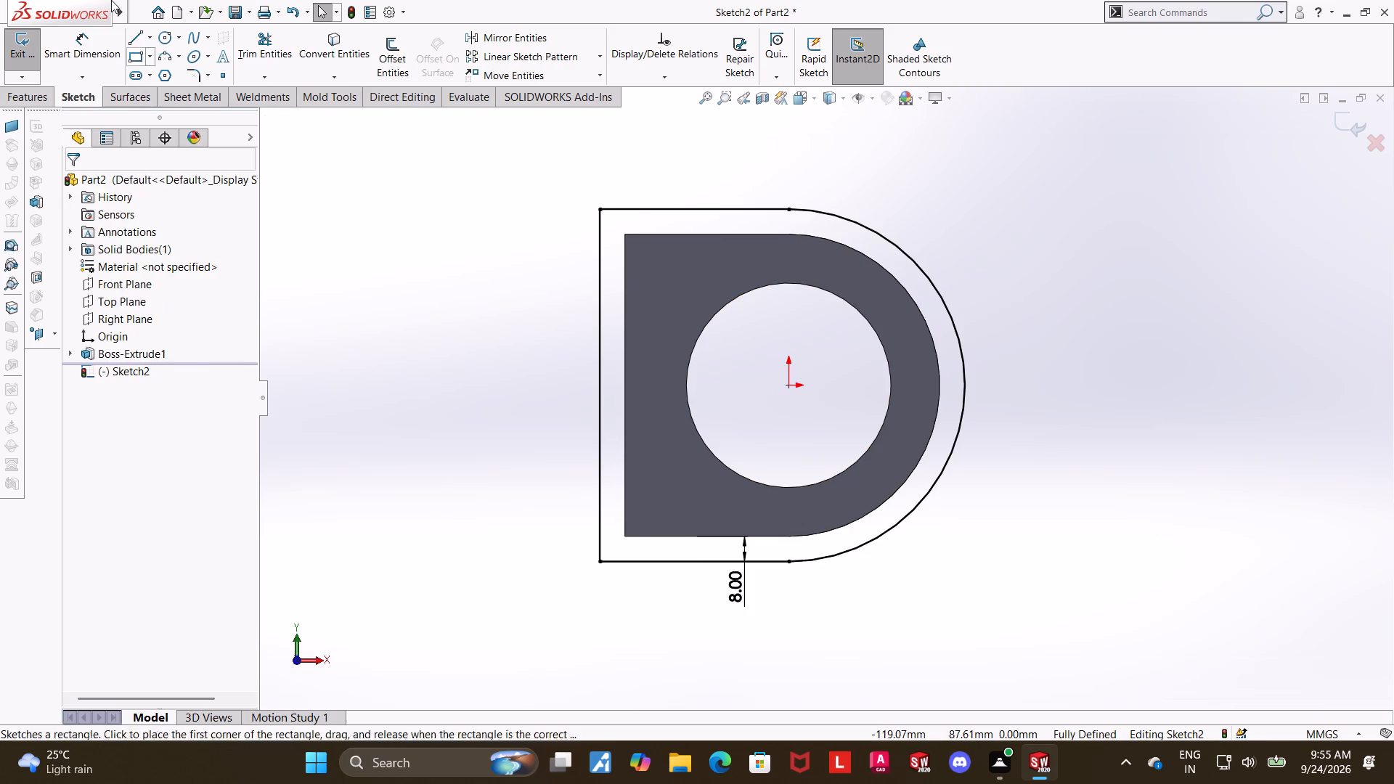
Convert the block's four outer edges on this face into sketch entities, closing the inner side of the 8 mm band.
click(634, 200)
click(322, 50)
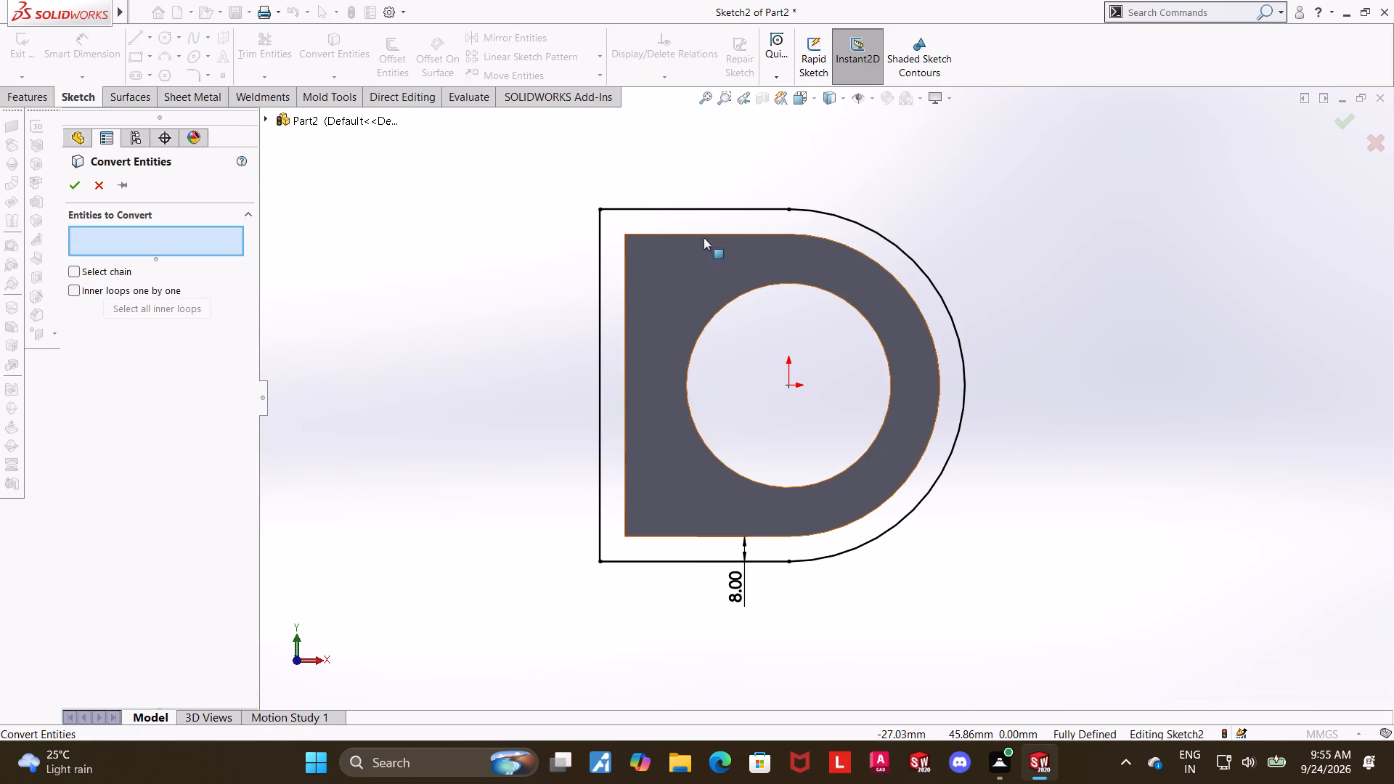
click(704, 234)
click(624, 287)
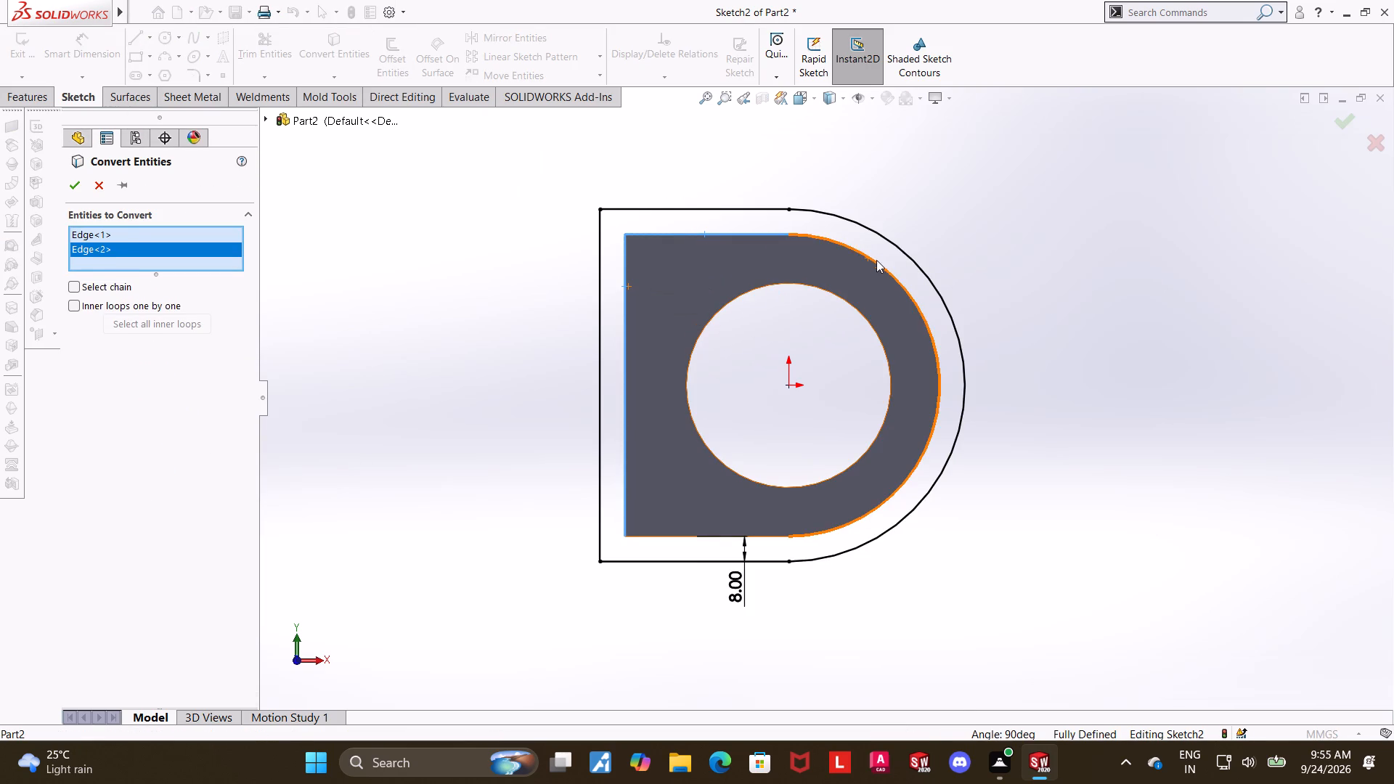
click(873, 263)
click(712, 538)
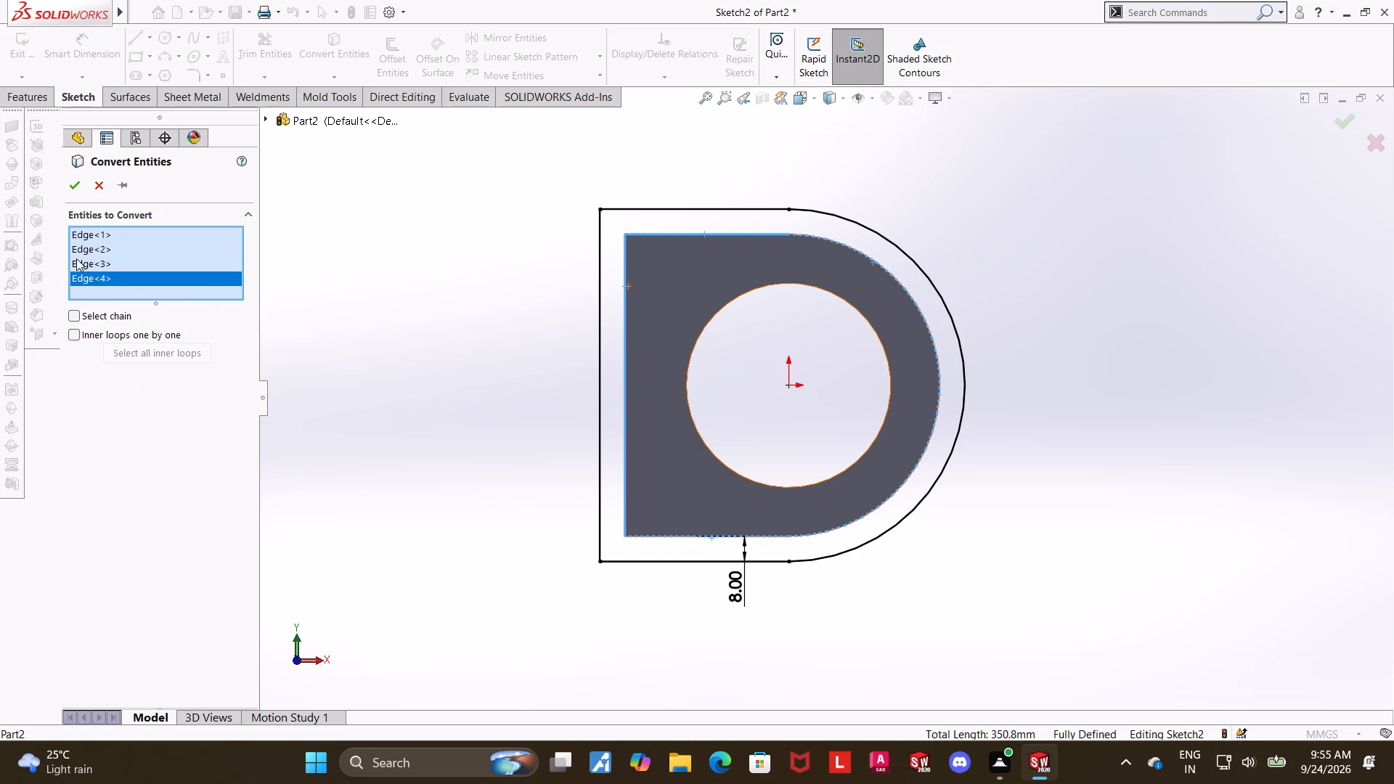
click(73, 179)
click(1220, 424)
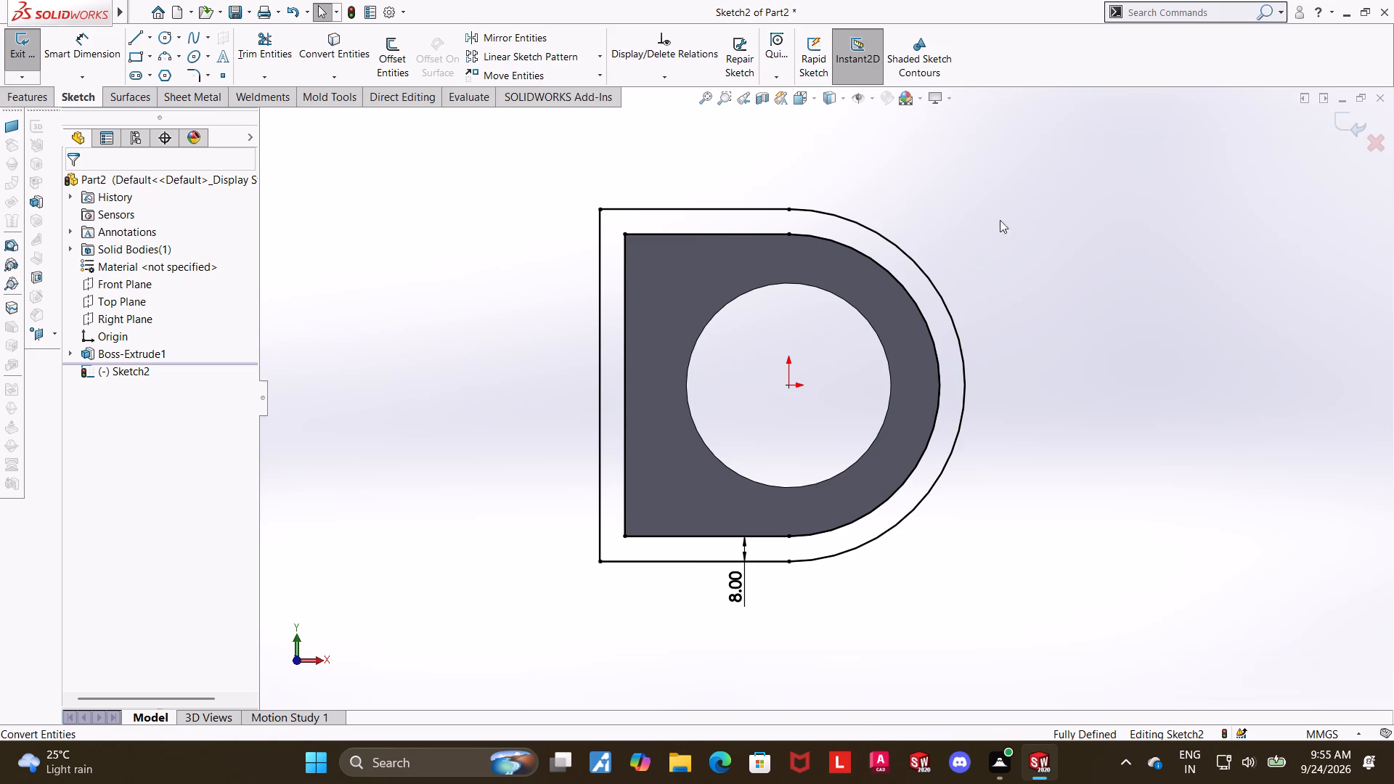
Exit the sketch and extrude the D-shaped band 25/2 (12.5 mm) blind, outward from the block's face, with Merge result on.
click(1353, 126)
middle_drag(988, 246, 995, 232)
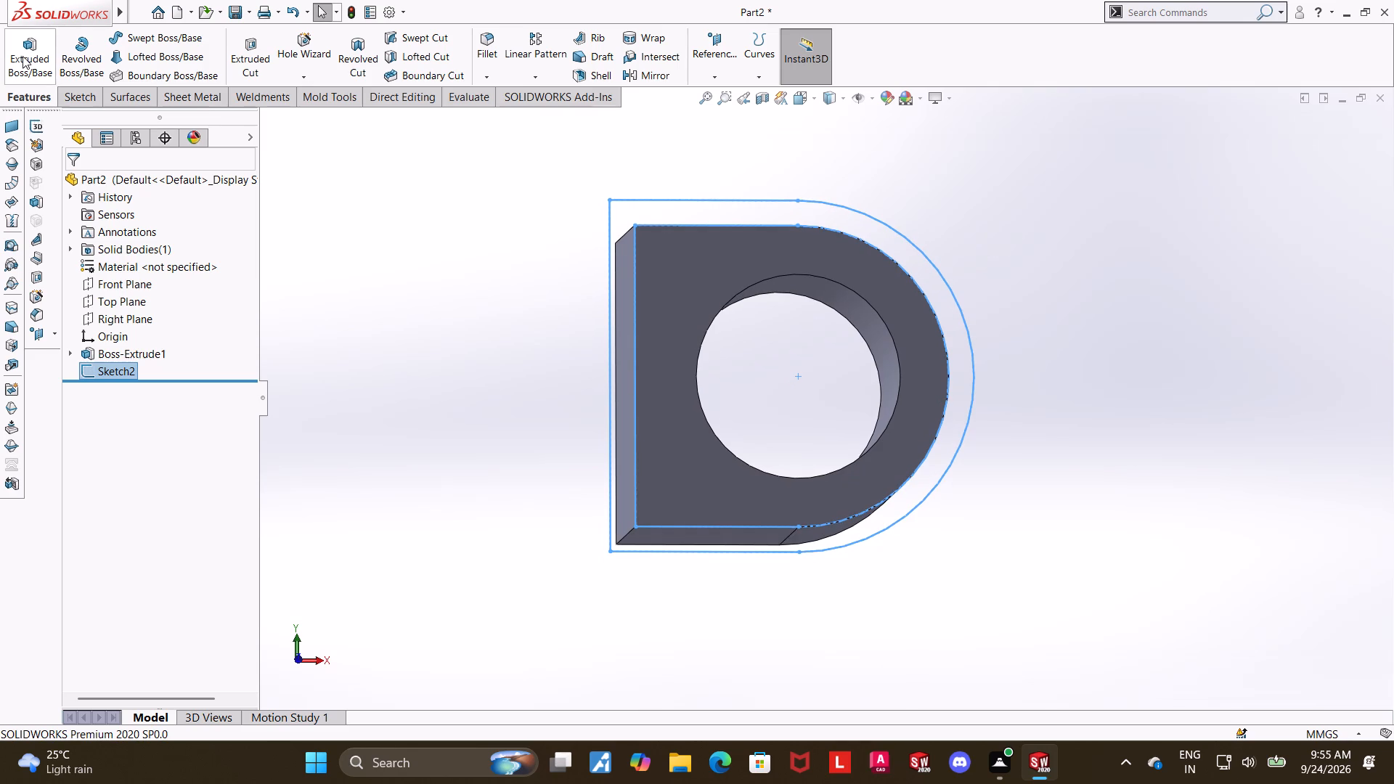
click(23, 56)
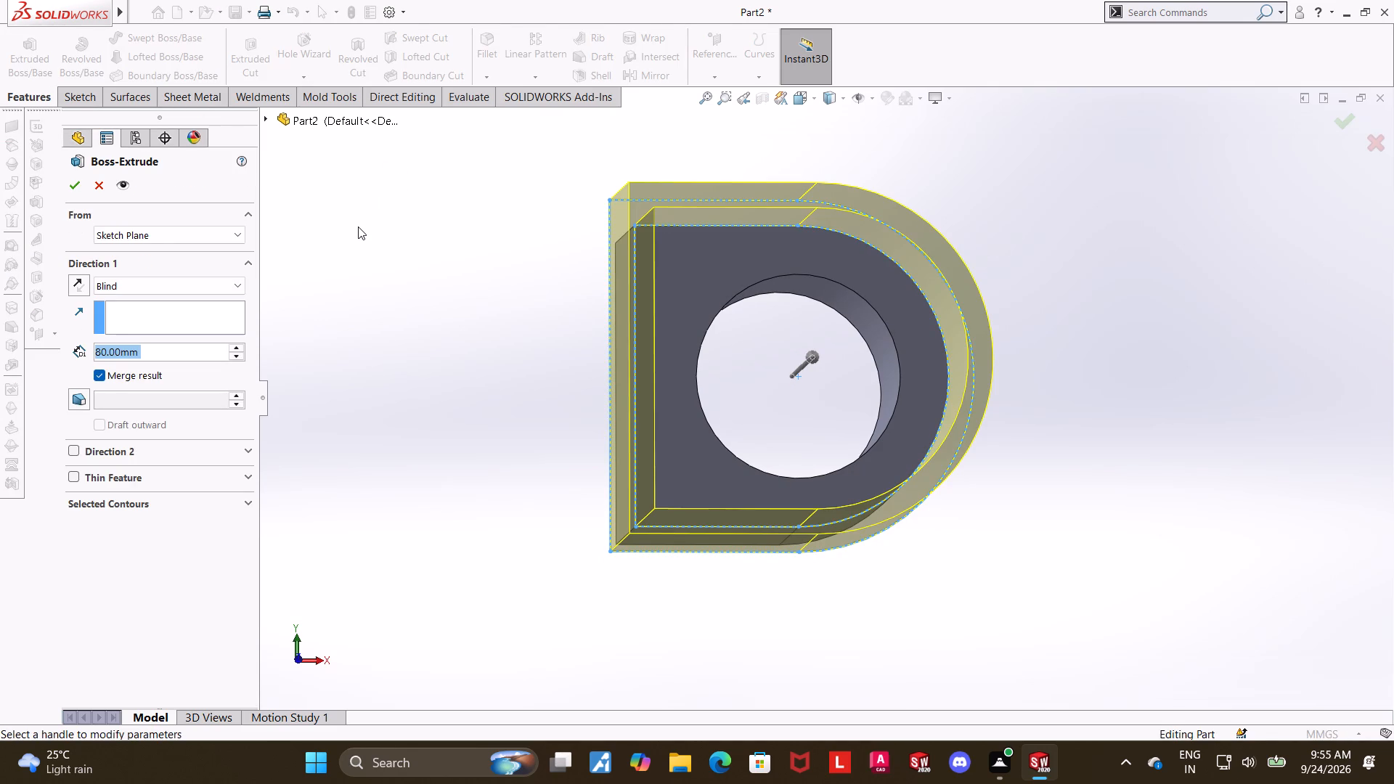
text(25/2)
key(Return)
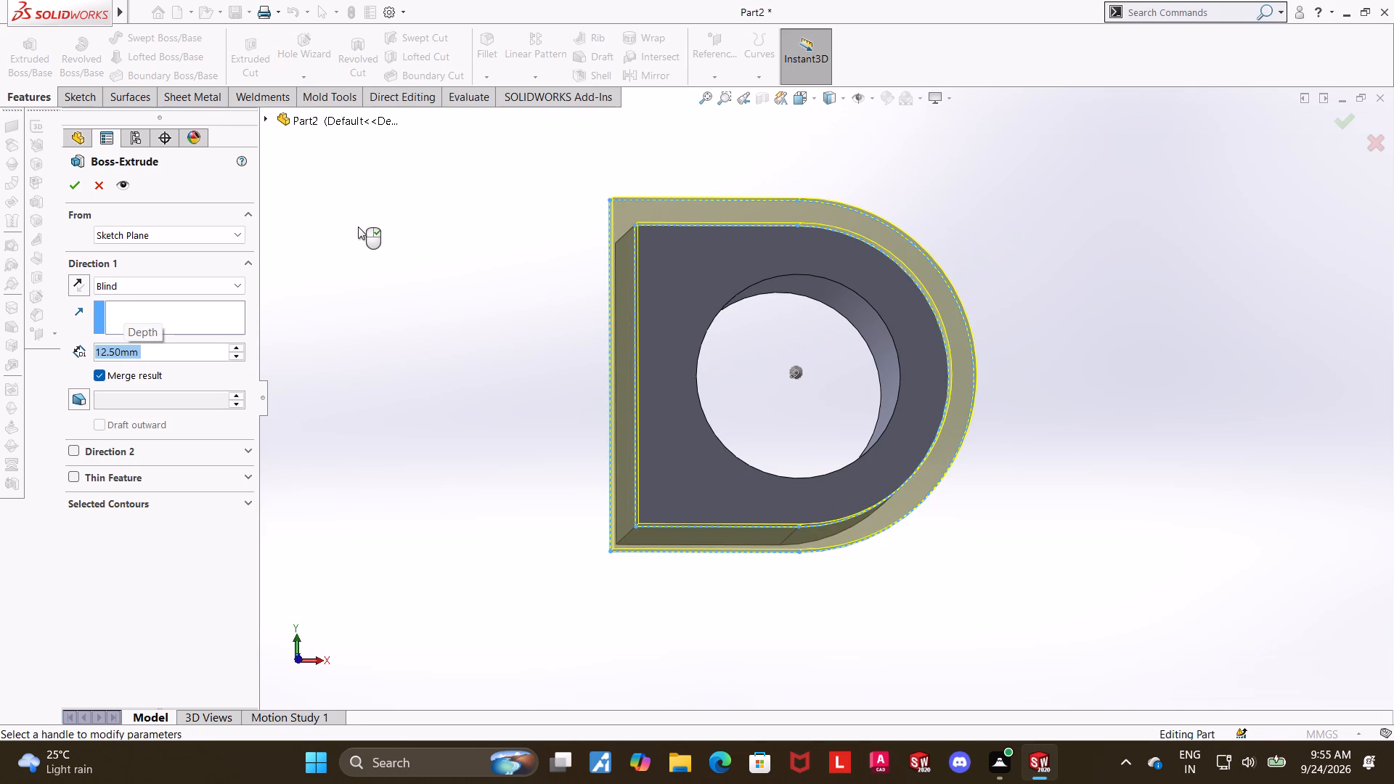
middle_drag(469, 270, 561, 260)
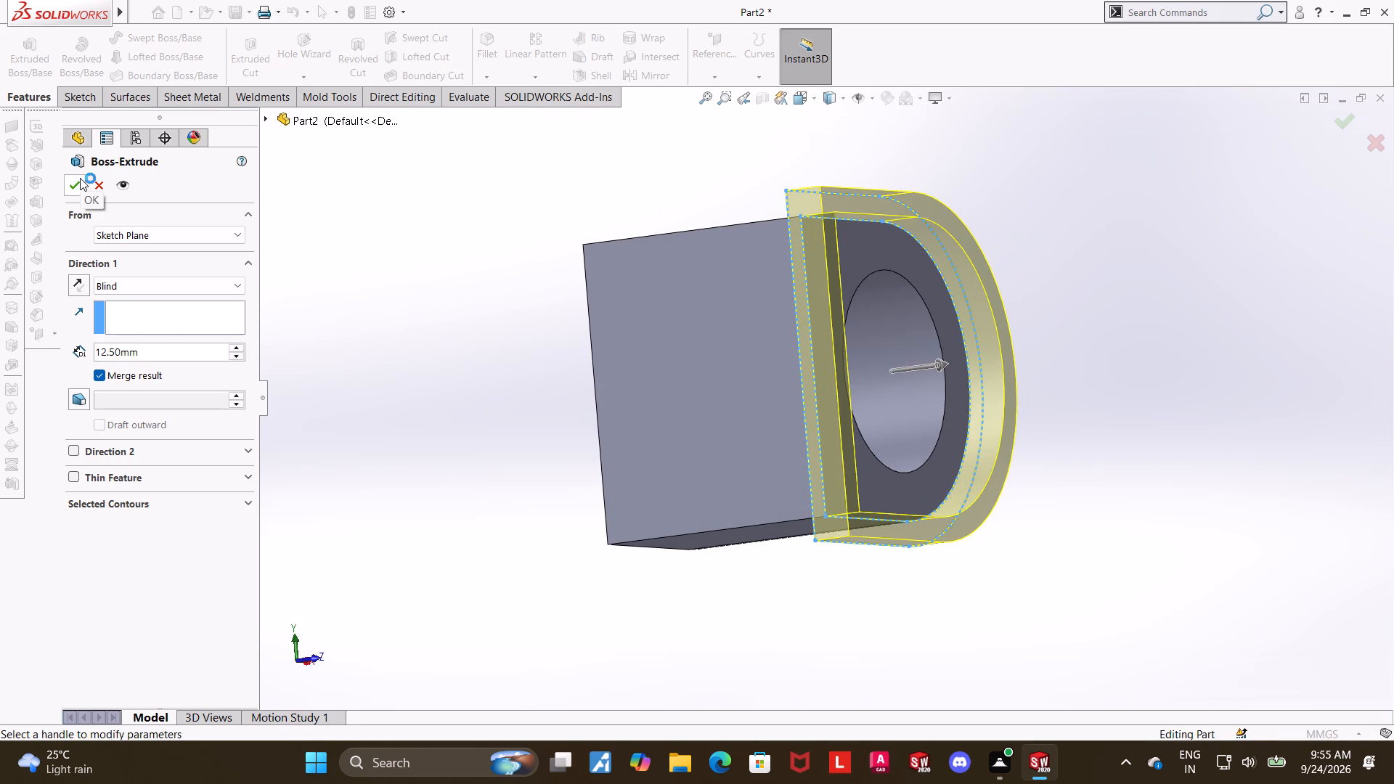
click(80, 178)
click(1163, 337)
middle_drag(1151, 355, 1156, 375)
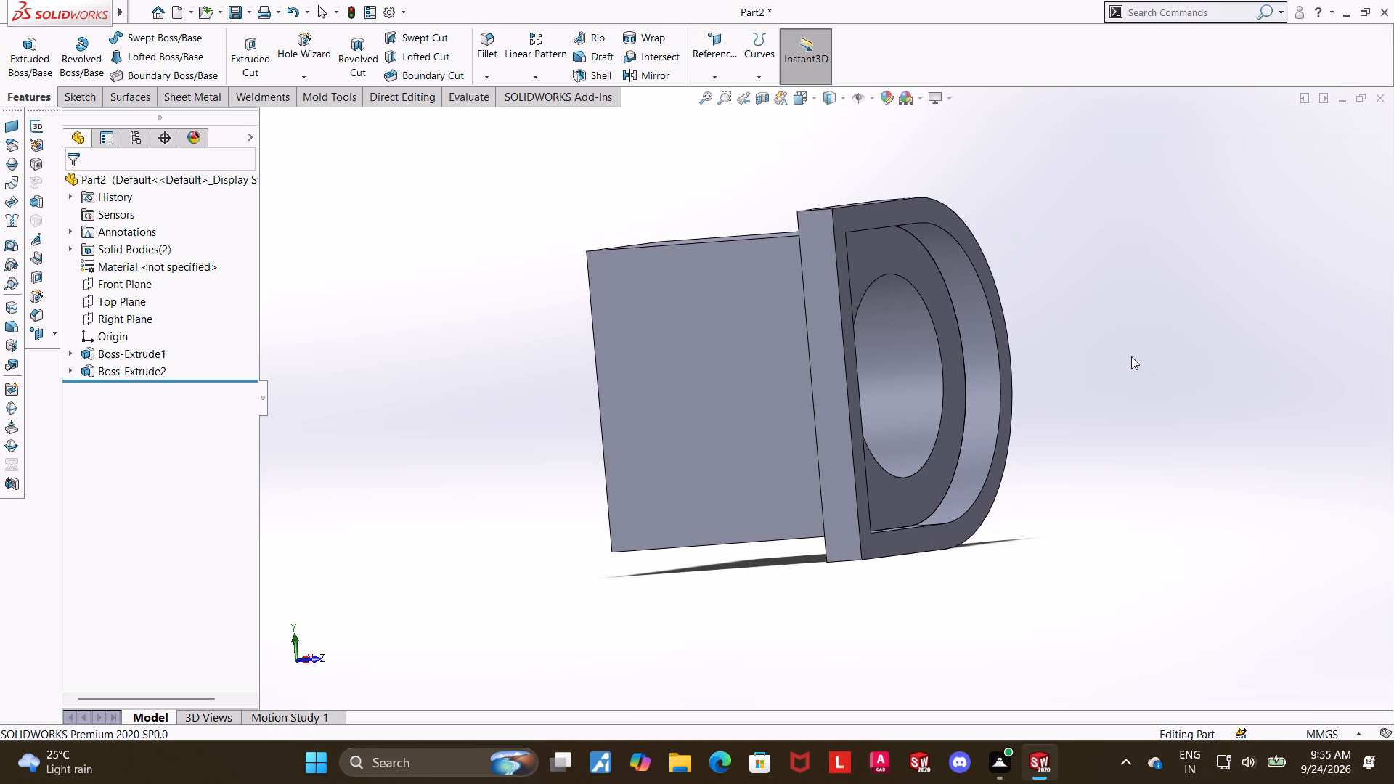
middle_drag(1103, 364, 1081, 405)
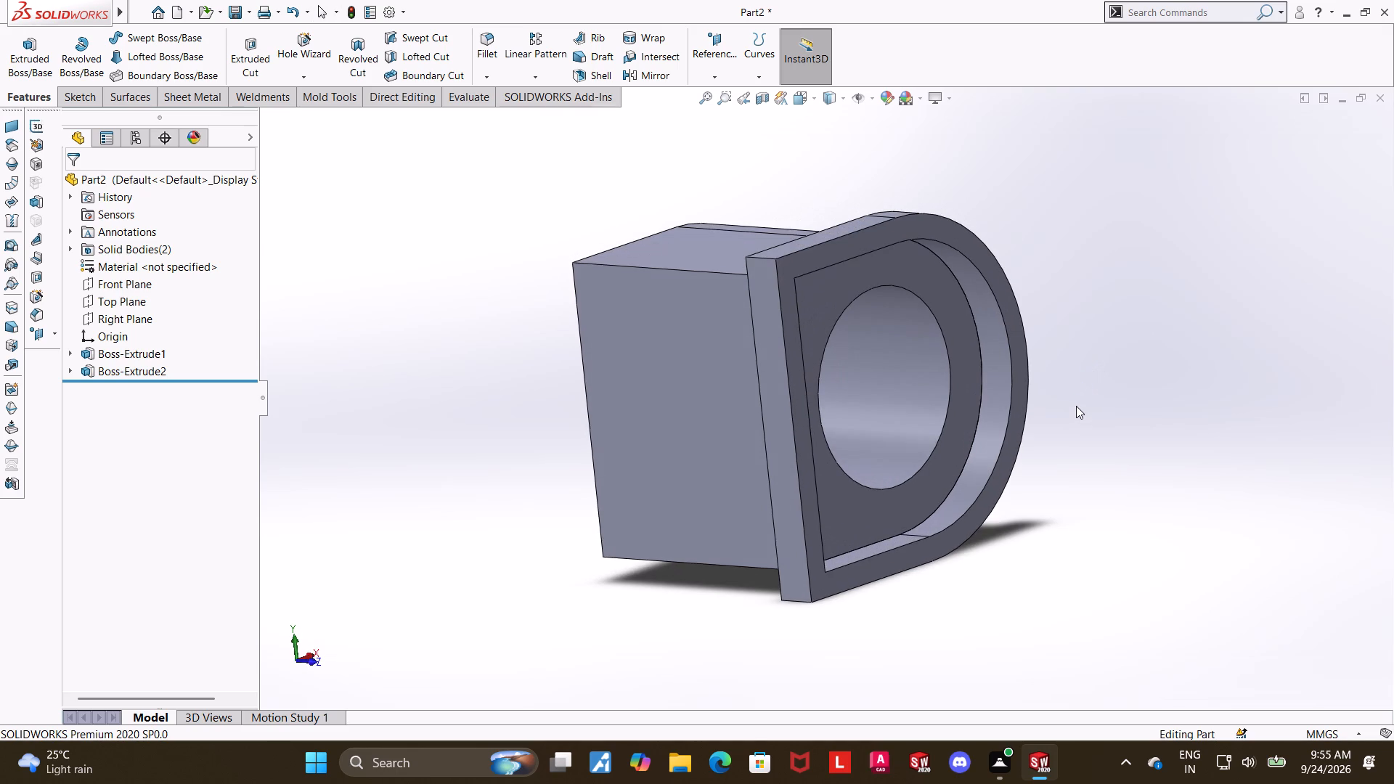
middle_drag(1061, 406, 1008, 410)
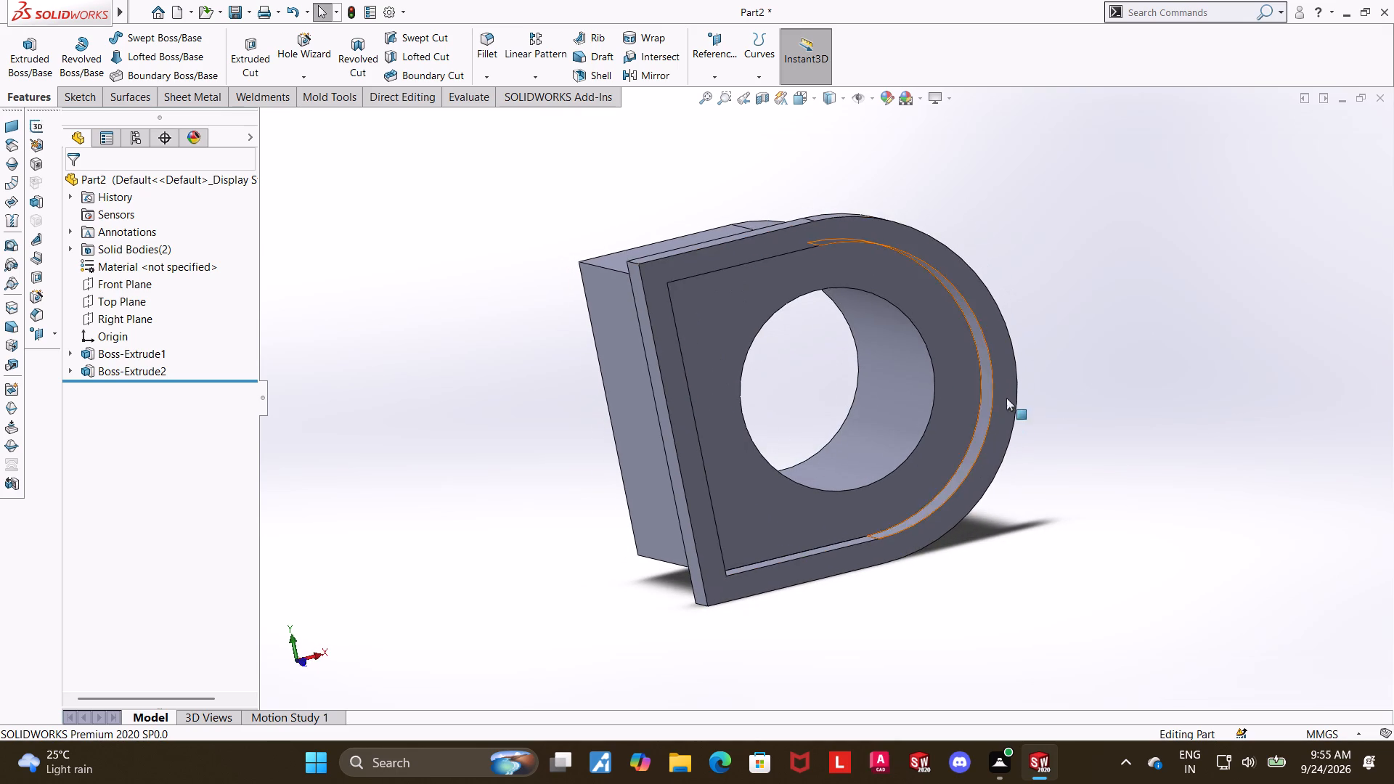
Edit the sketch of Boss-Extrude2, trim away the inner D-shaped outline so only the outer outline remains, and exit the sketch.
click(71, 372)
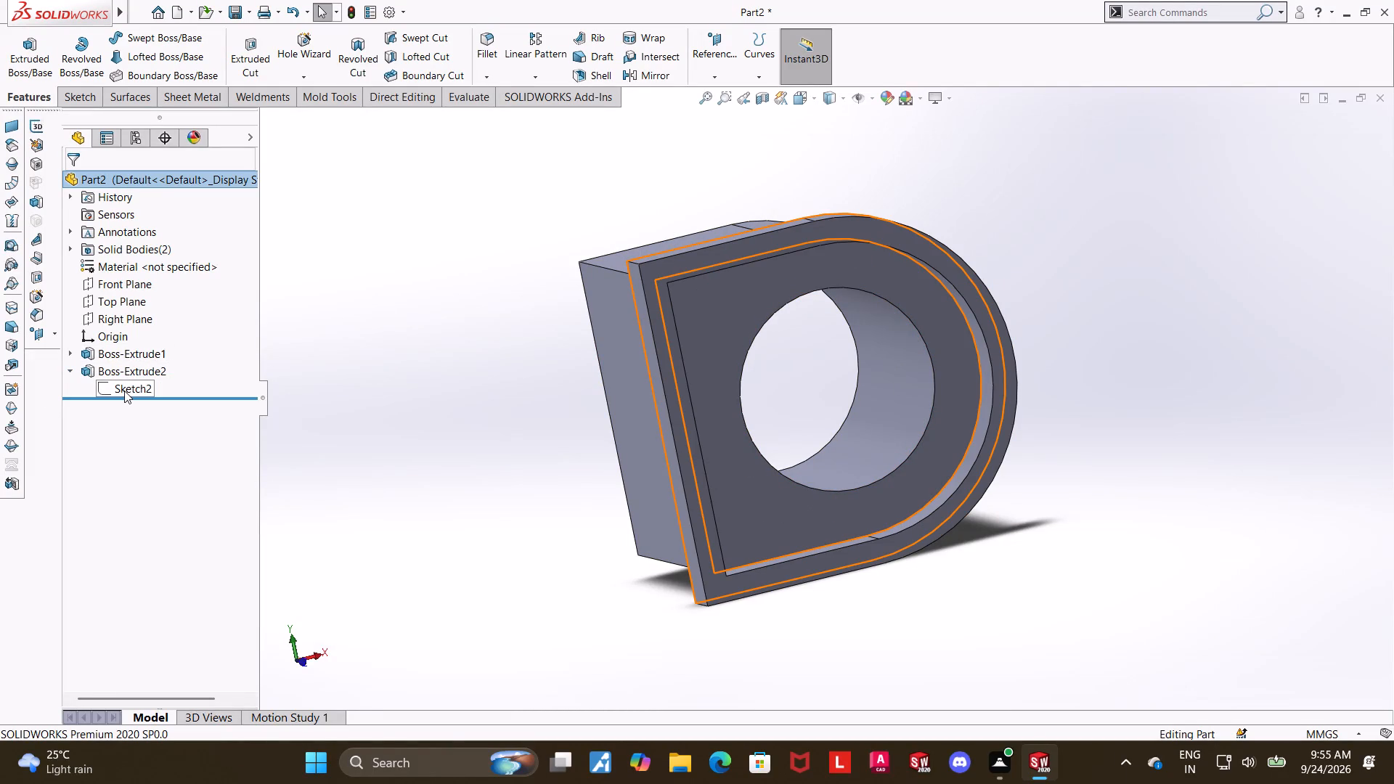
click(124, 391)
click(133, 346)
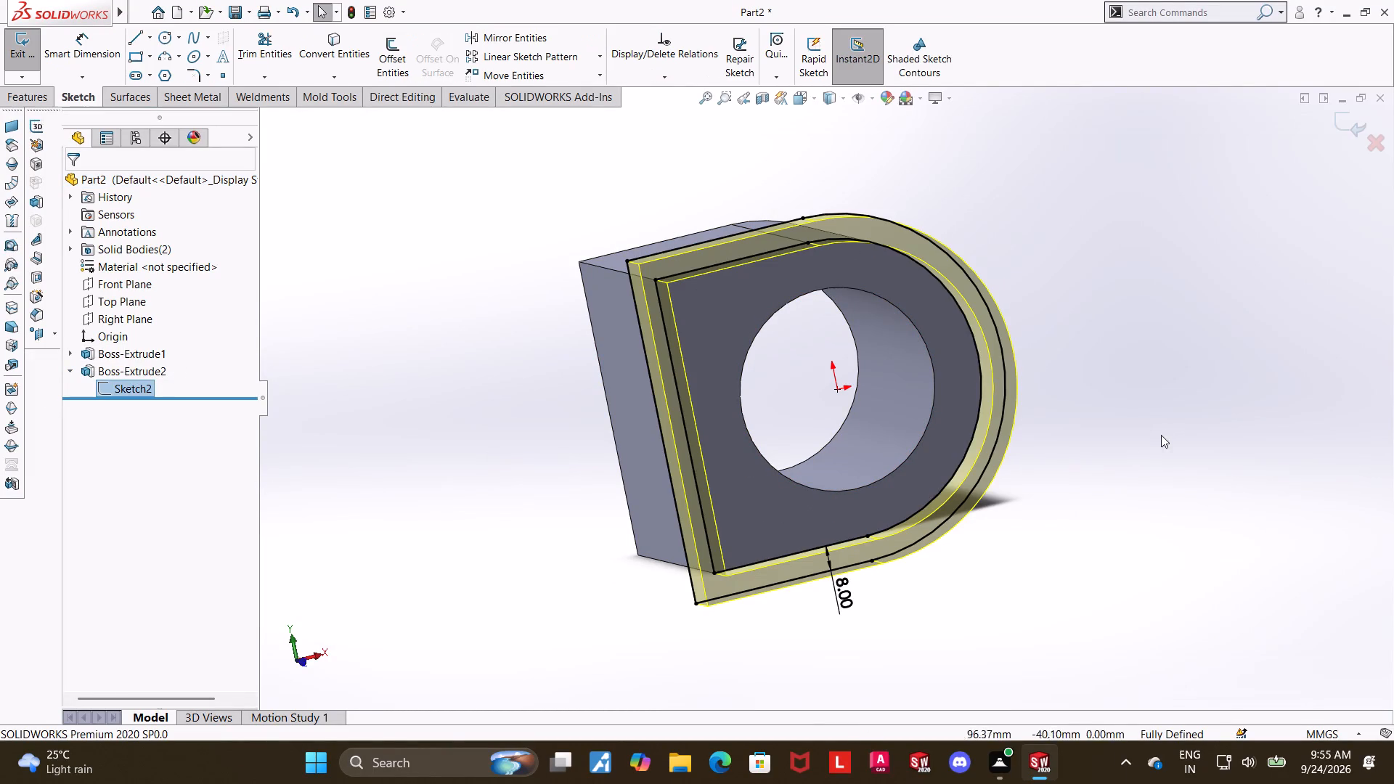
middle_drag(1147, 373, 1091, 449)
scroll(790, 412, down, 2)
scroll(748, 477, up, 2)
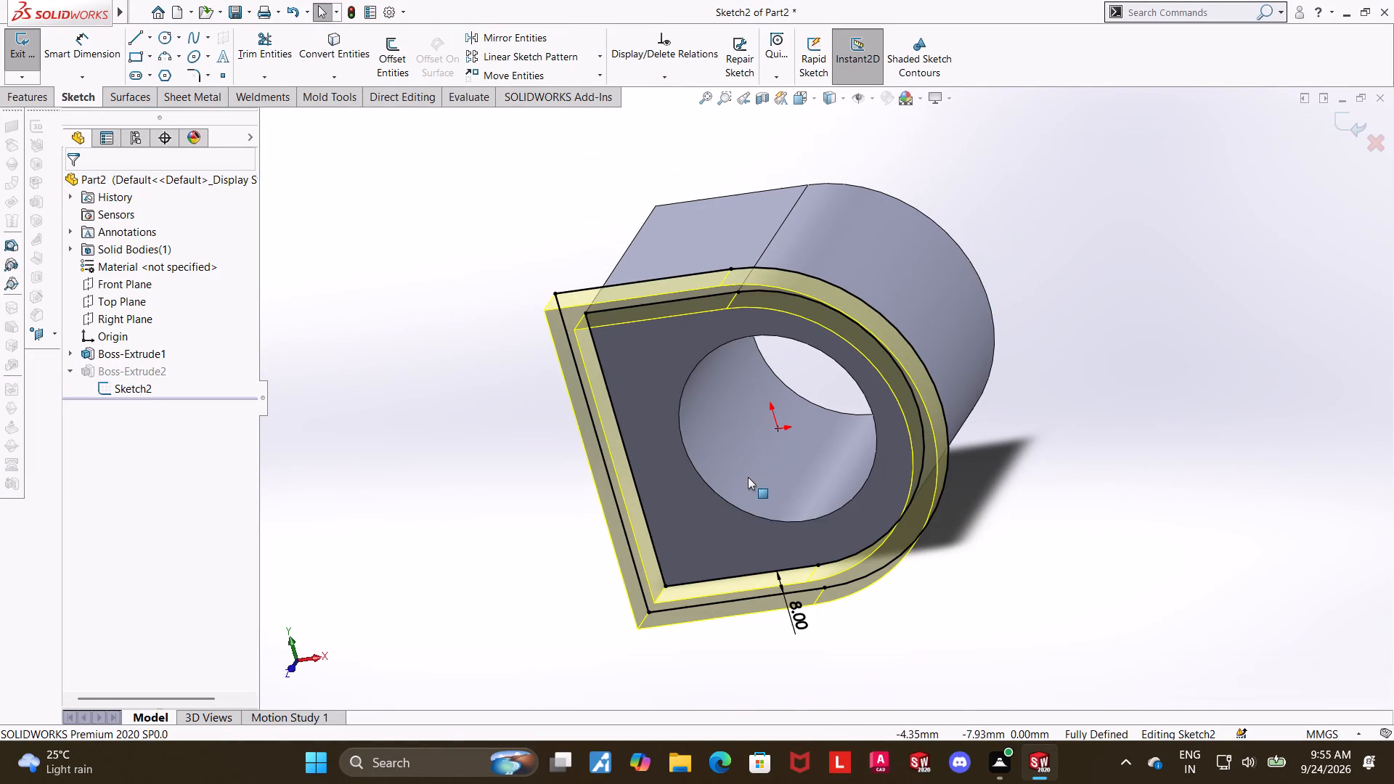
click(285, 46)
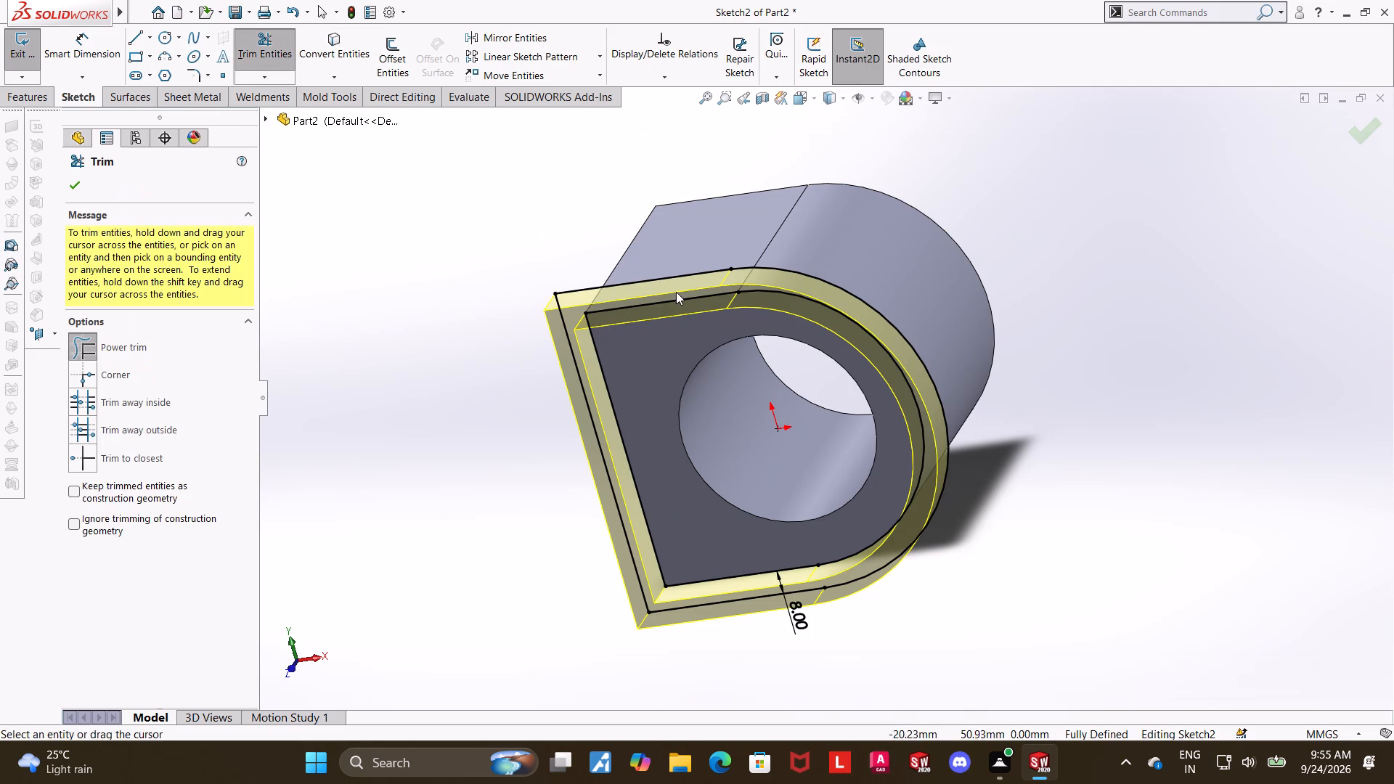
drag(676, 292, 670, 497)
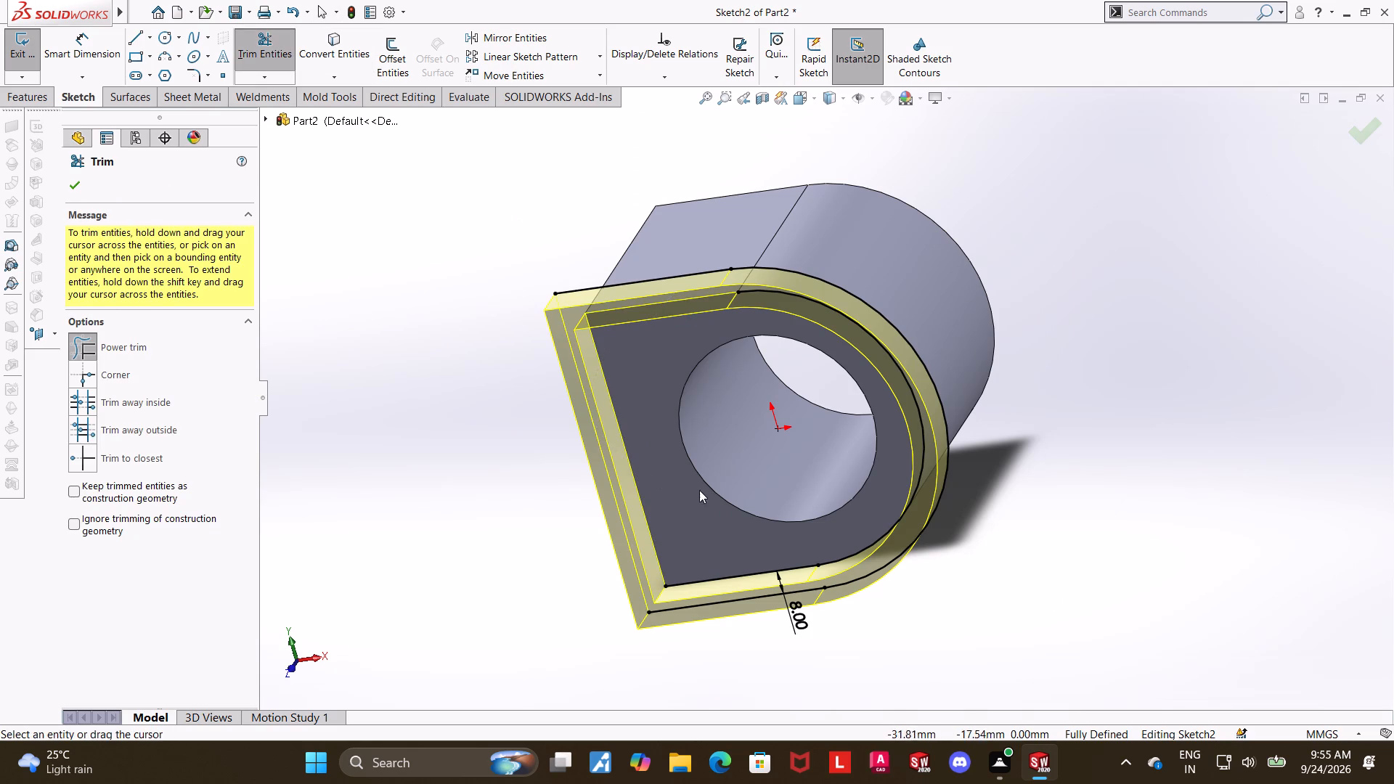
key(ctrl+z)
click(245, 47)
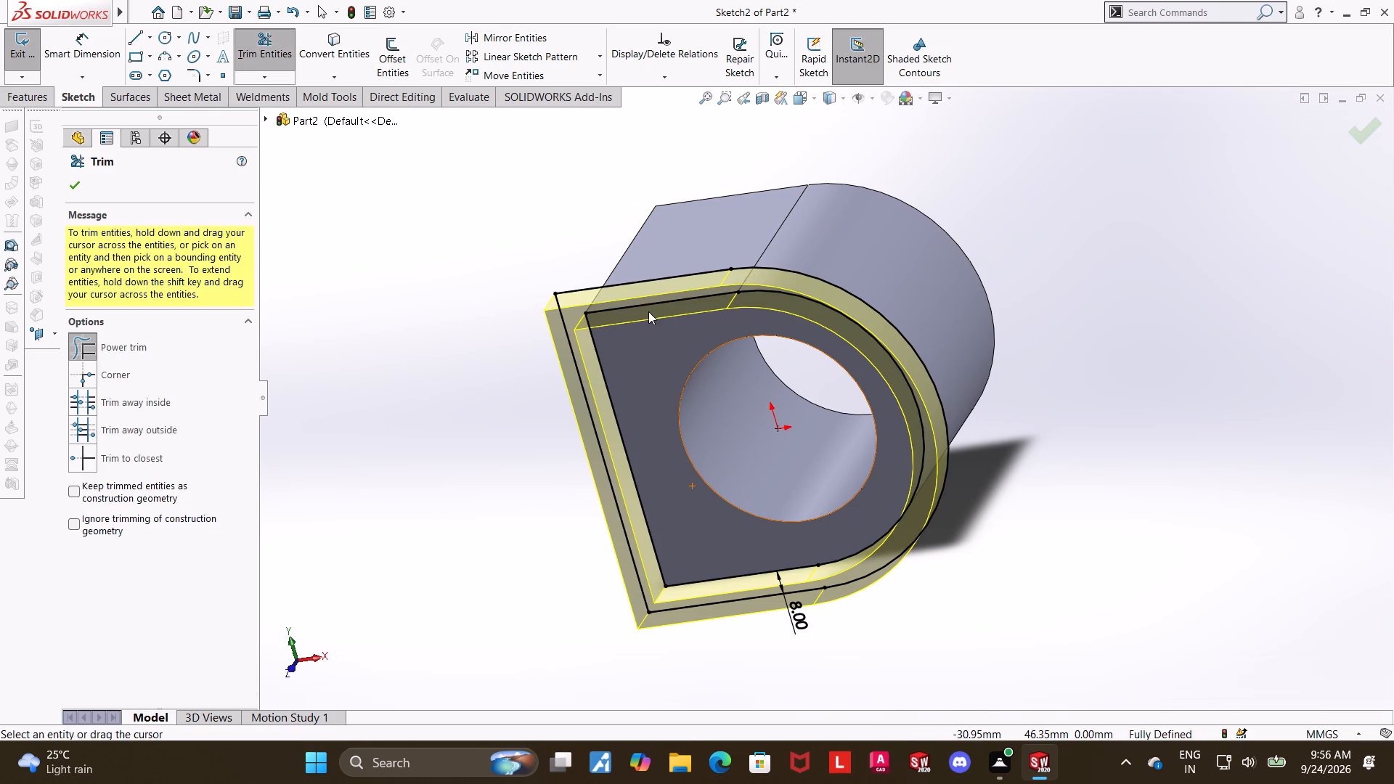
drag(651, 293, 713, 576)
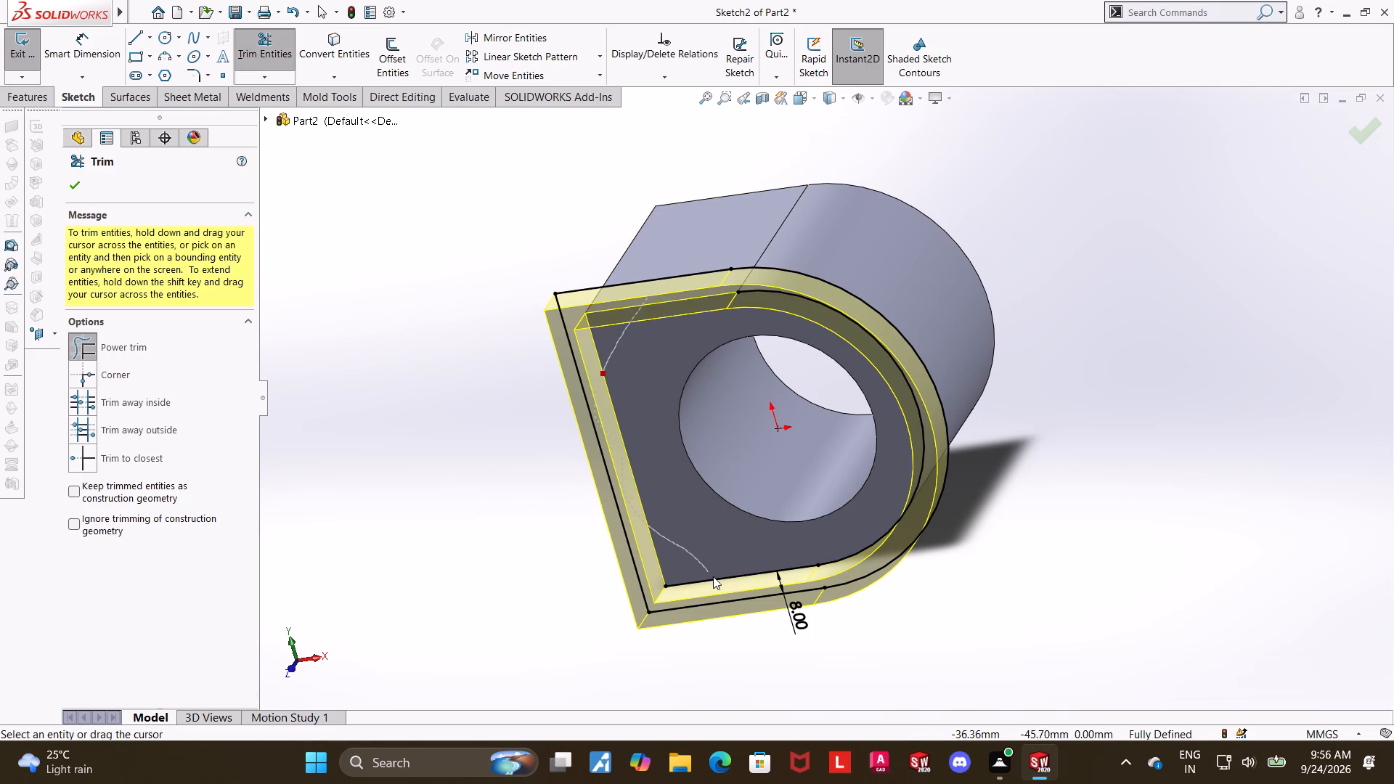
drag(713, 576, 846, 377)
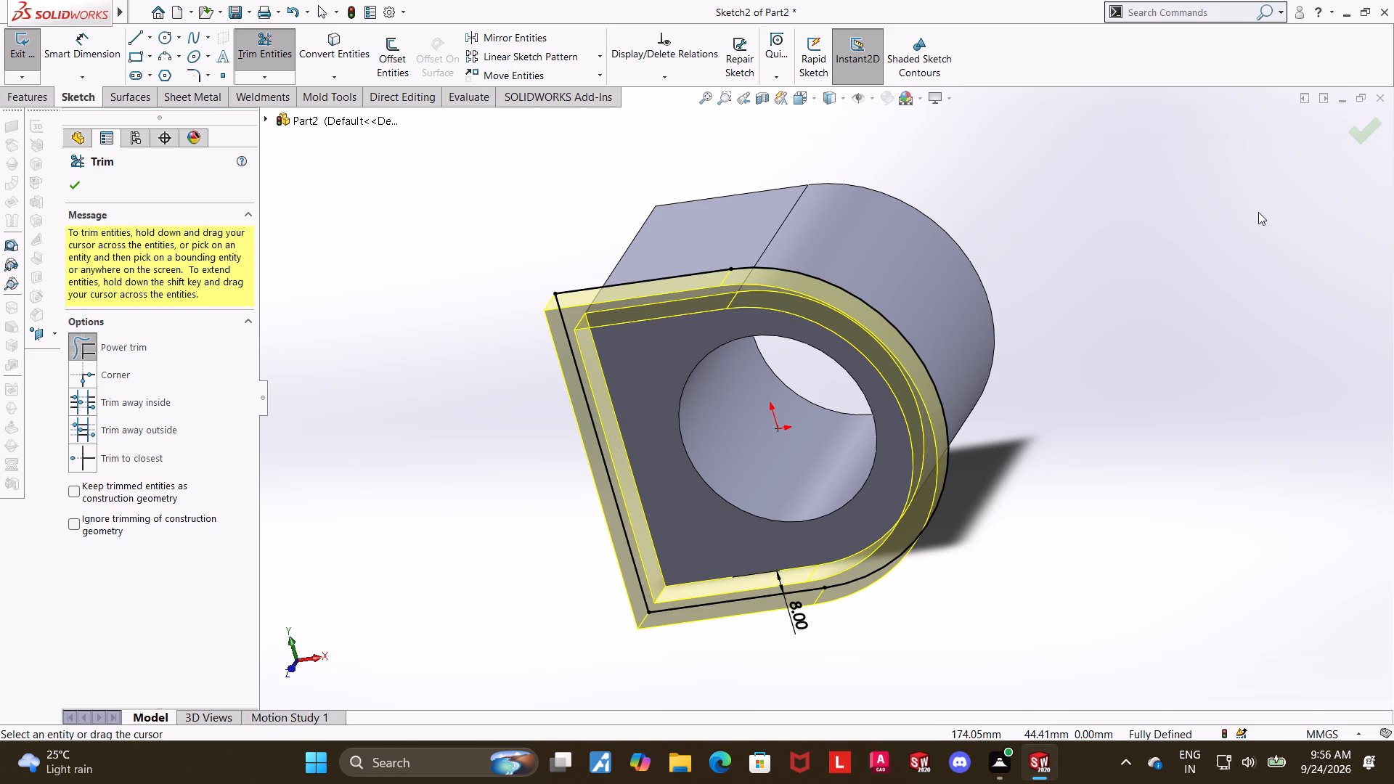
click(69, 184)
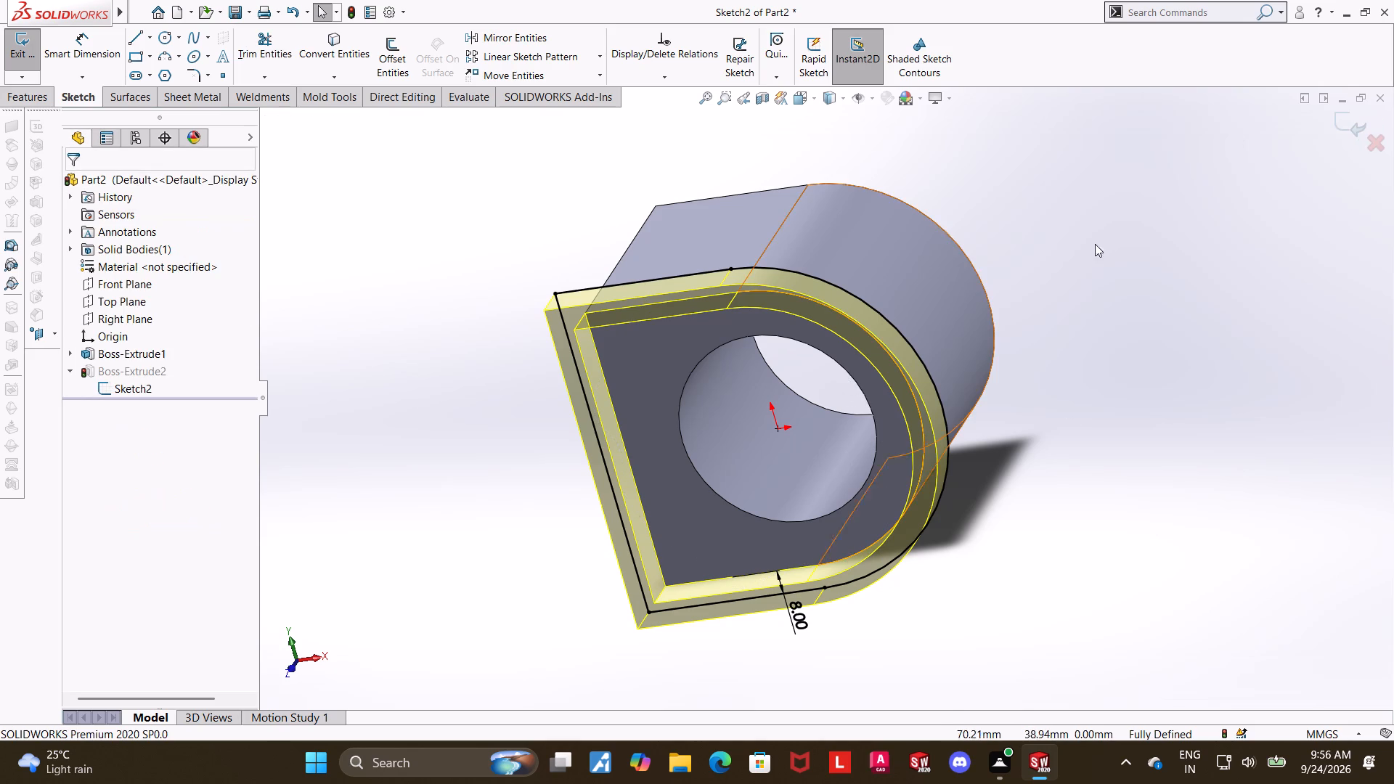
click(1361, 123)
click(1056, 428)
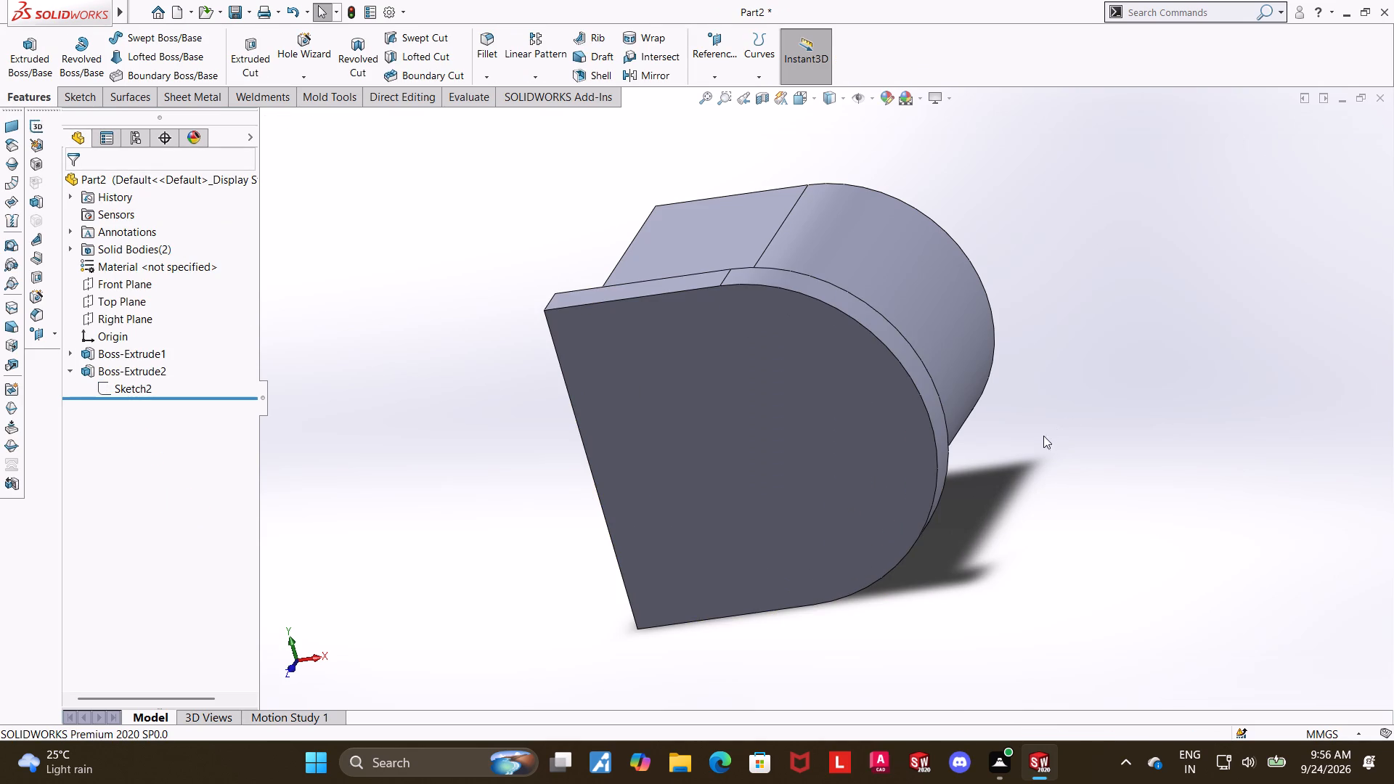
Reopen Sketch2 of the end rim for editing and orient the view normal to it.
middle_drag(1035, 449, 1088, 439)
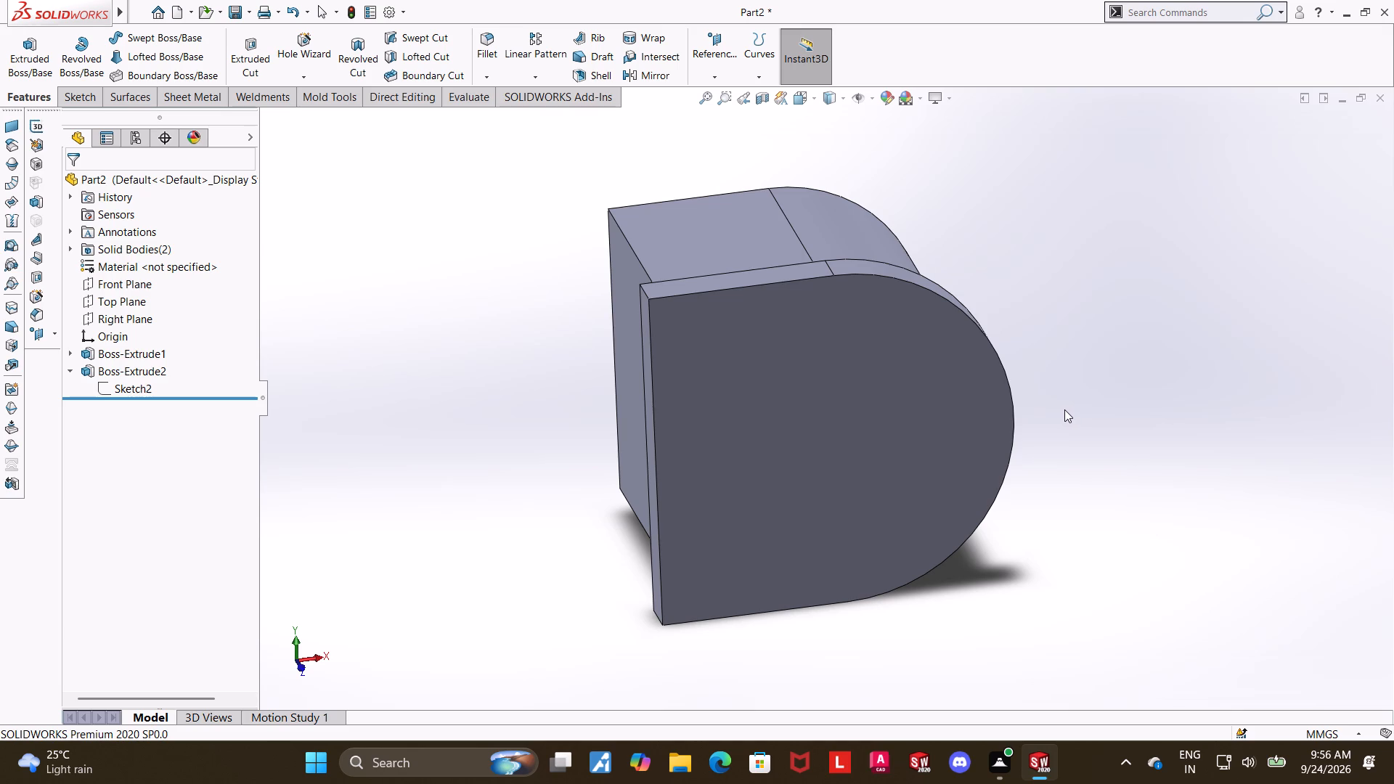
middle_drag(1065, 409, 1120, 380)
scroll(1120, 380, down, 1)
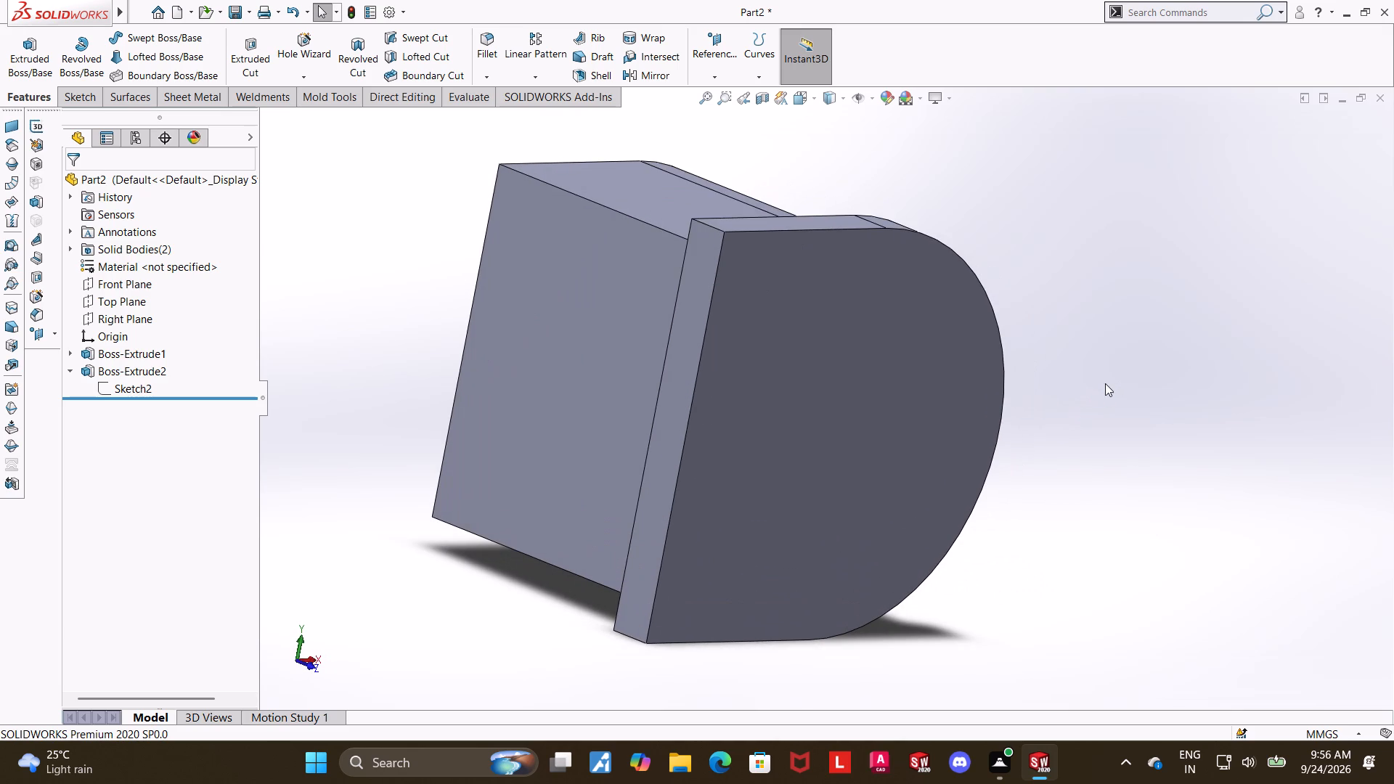
middle_drag(979, 402, 1147, 475)
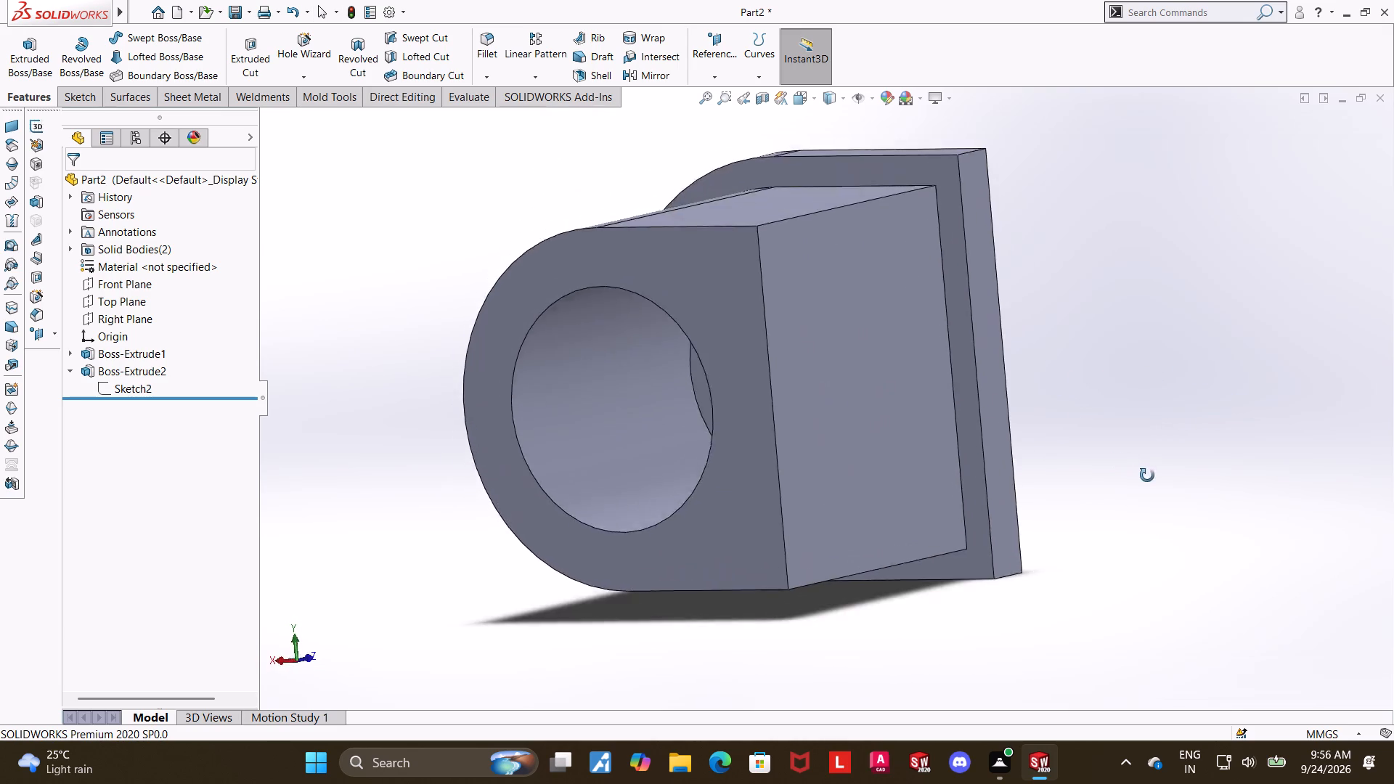
middle_drag(1147, 475, 1052, 552)
scroll(490, 221, up, 2)
middle_drag(567, 285, 497, 247)
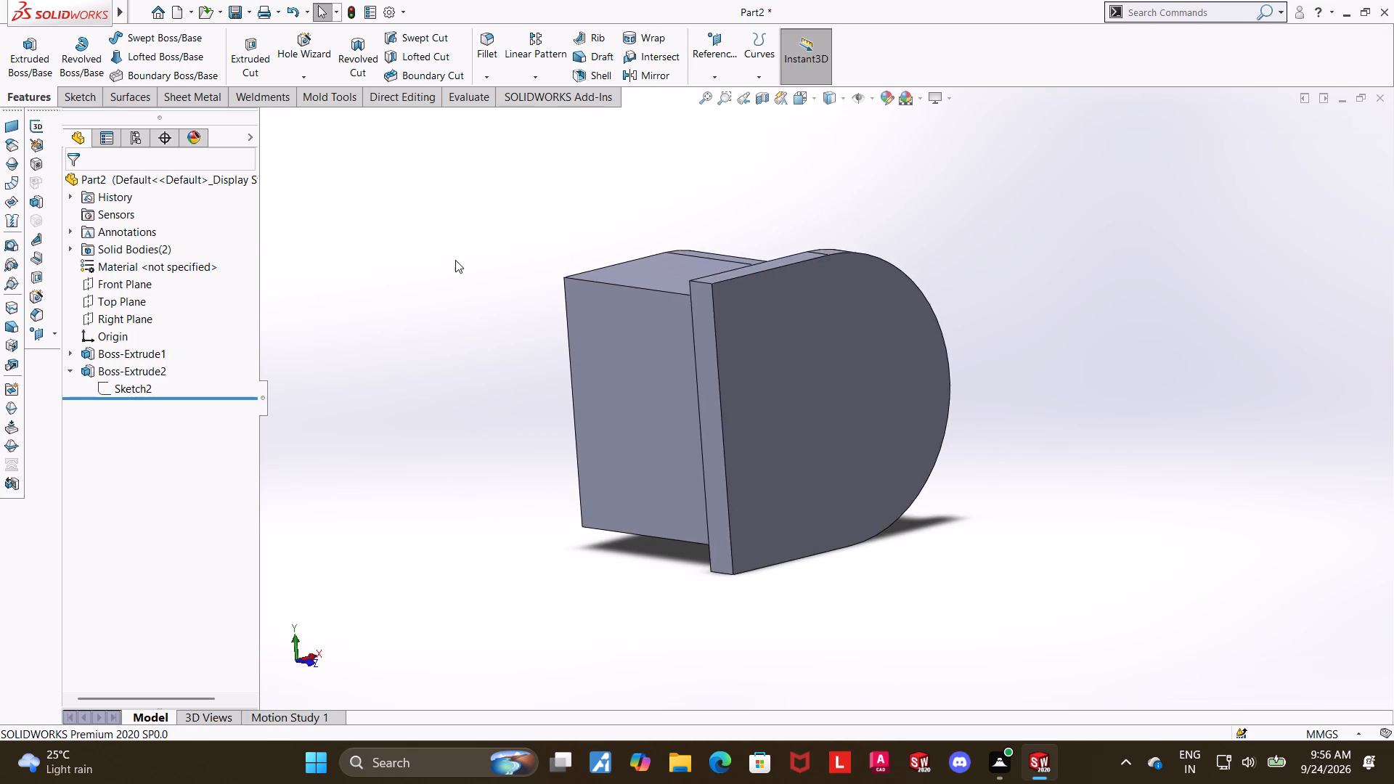
click(130, 385)
click(144, 343)
click(138, 382)
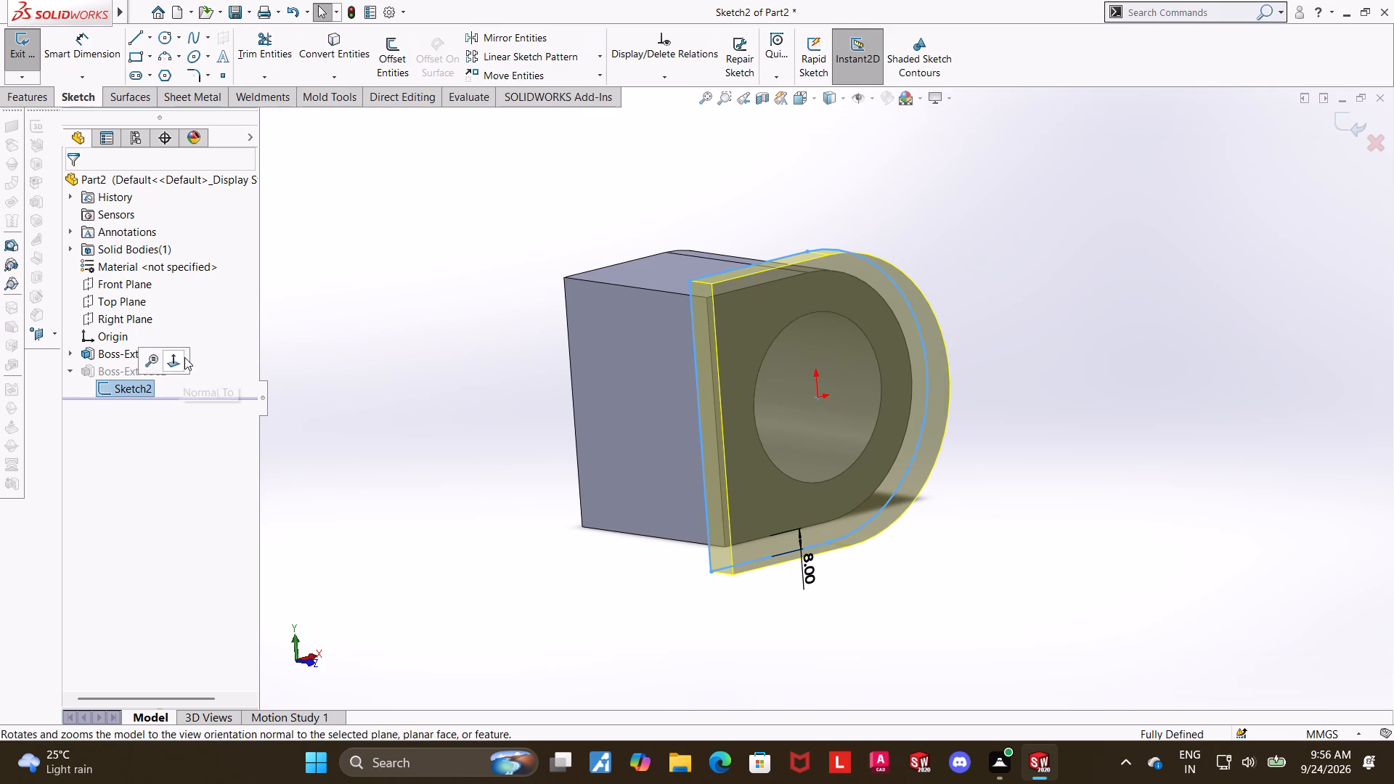
click(184, 357)
click(149, 385)
click(174, 365)
click(327, 401)
click(152, 383)
click(181, 361)
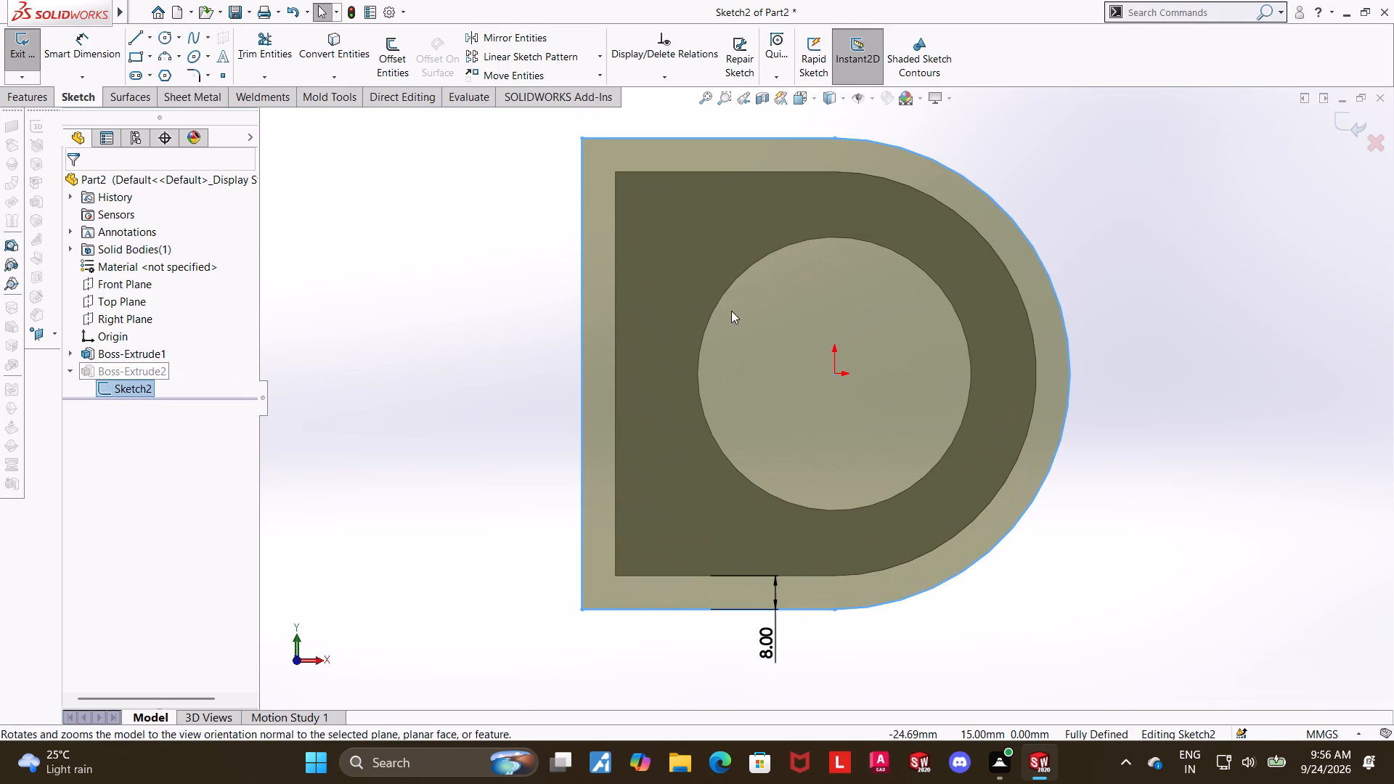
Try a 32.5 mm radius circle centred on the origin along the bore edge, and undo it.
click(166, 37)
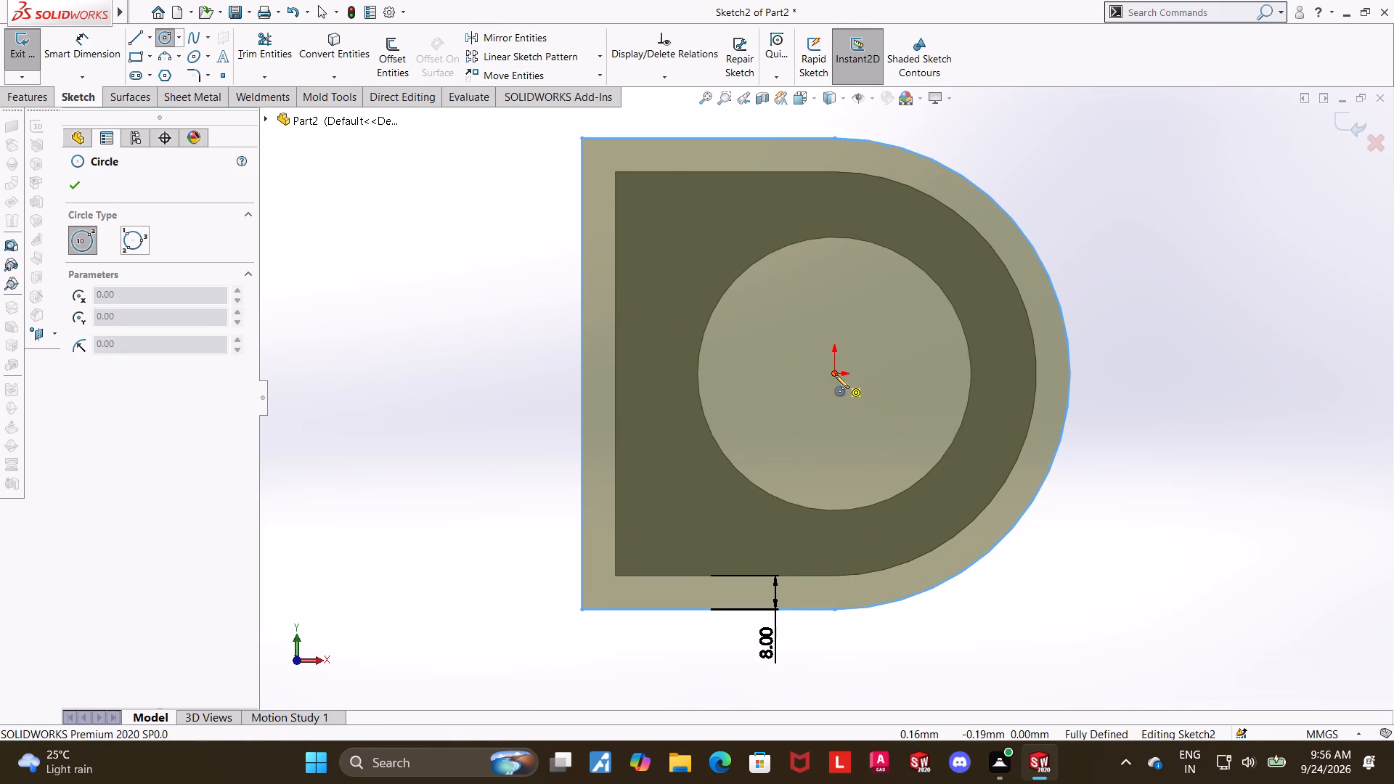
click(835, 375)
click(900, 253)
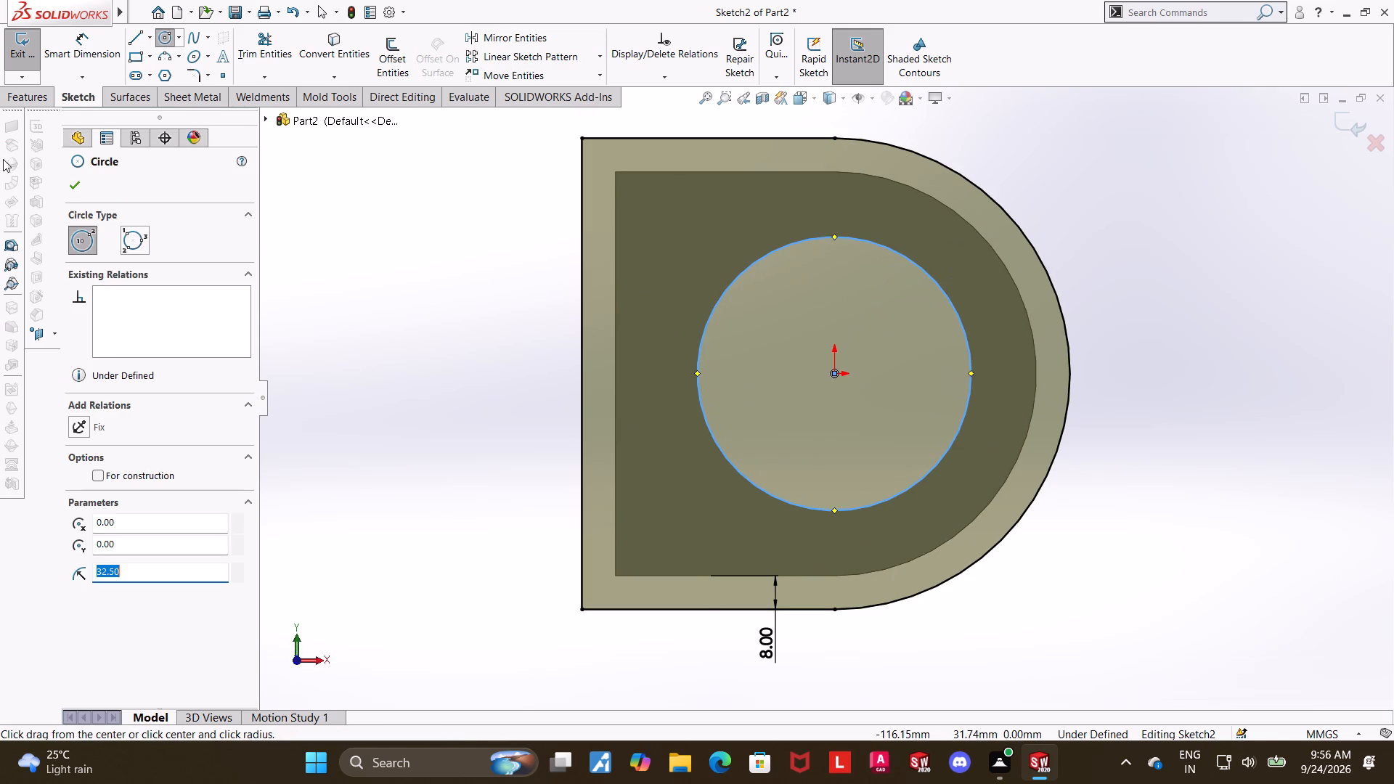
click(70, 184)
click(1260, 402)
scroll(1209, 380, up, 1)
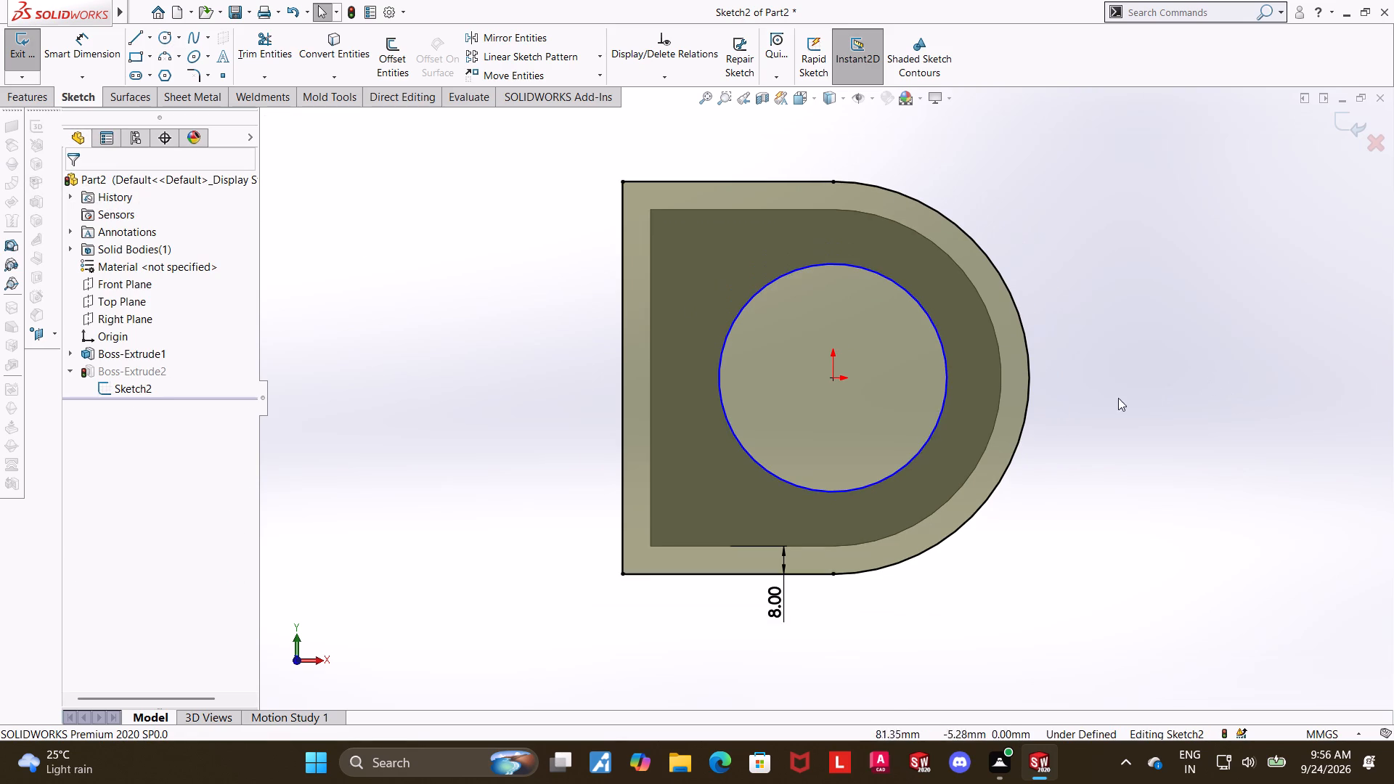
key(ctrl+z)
Convert the block's circular bore edge into the rim sketch and exit the sketch to rebuild the extrusion.
click(337, 48)
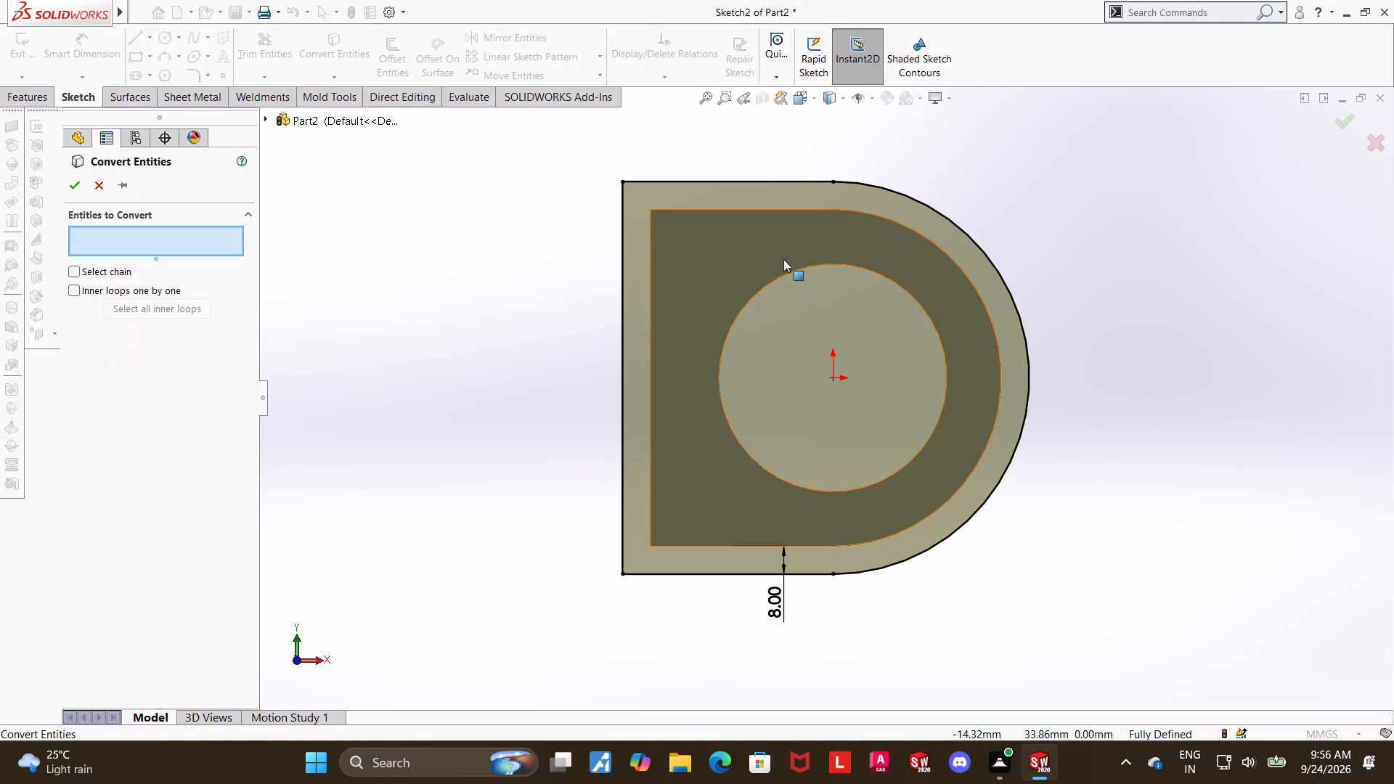
click(796, 269)
click(72, 184)
click(1007, 232)
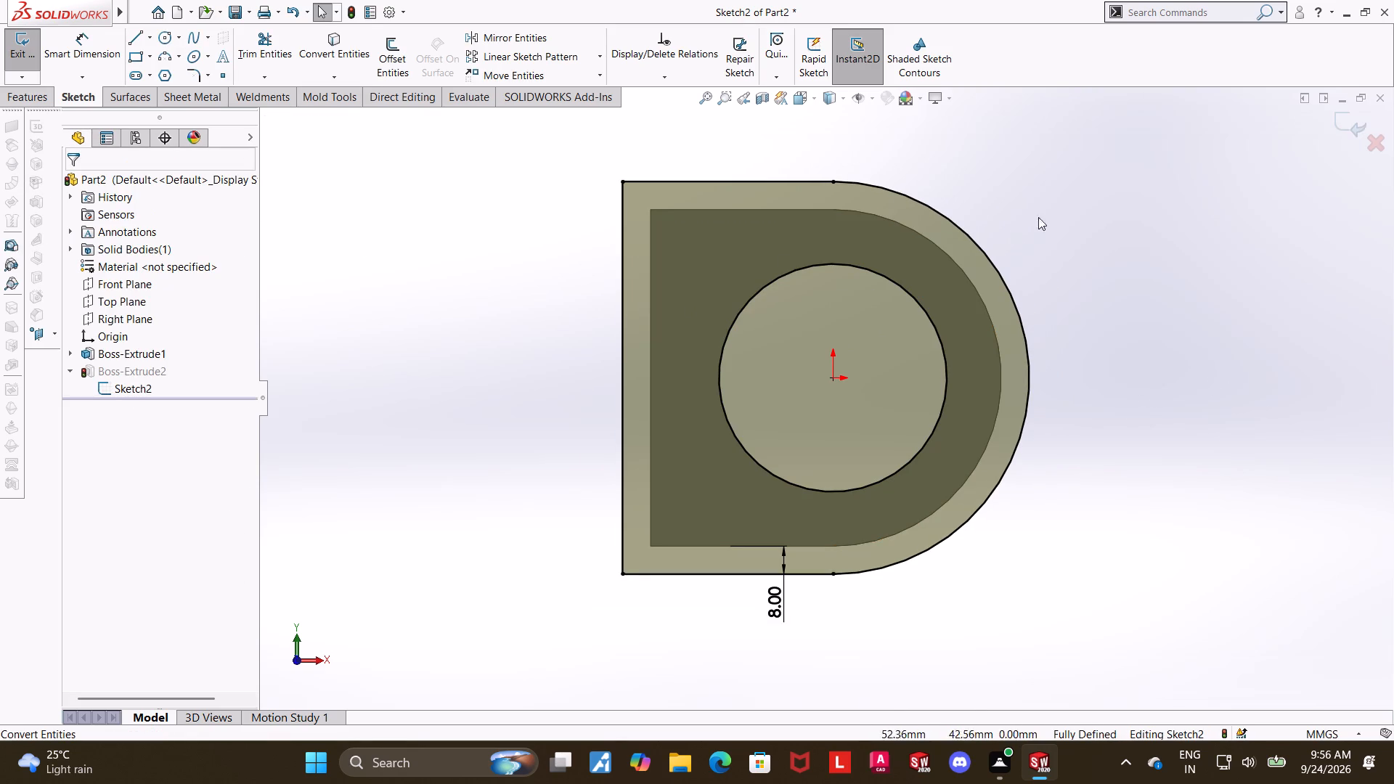
click(1338, 123)
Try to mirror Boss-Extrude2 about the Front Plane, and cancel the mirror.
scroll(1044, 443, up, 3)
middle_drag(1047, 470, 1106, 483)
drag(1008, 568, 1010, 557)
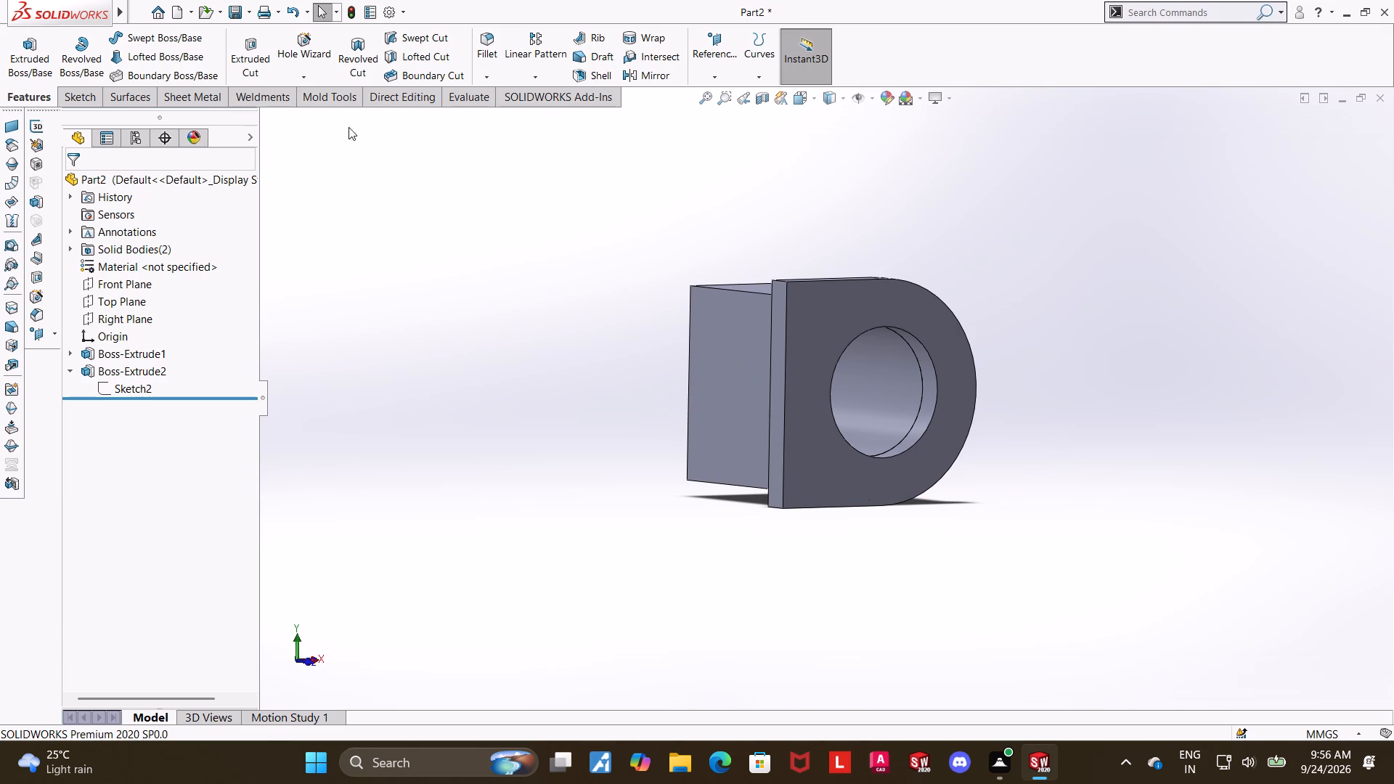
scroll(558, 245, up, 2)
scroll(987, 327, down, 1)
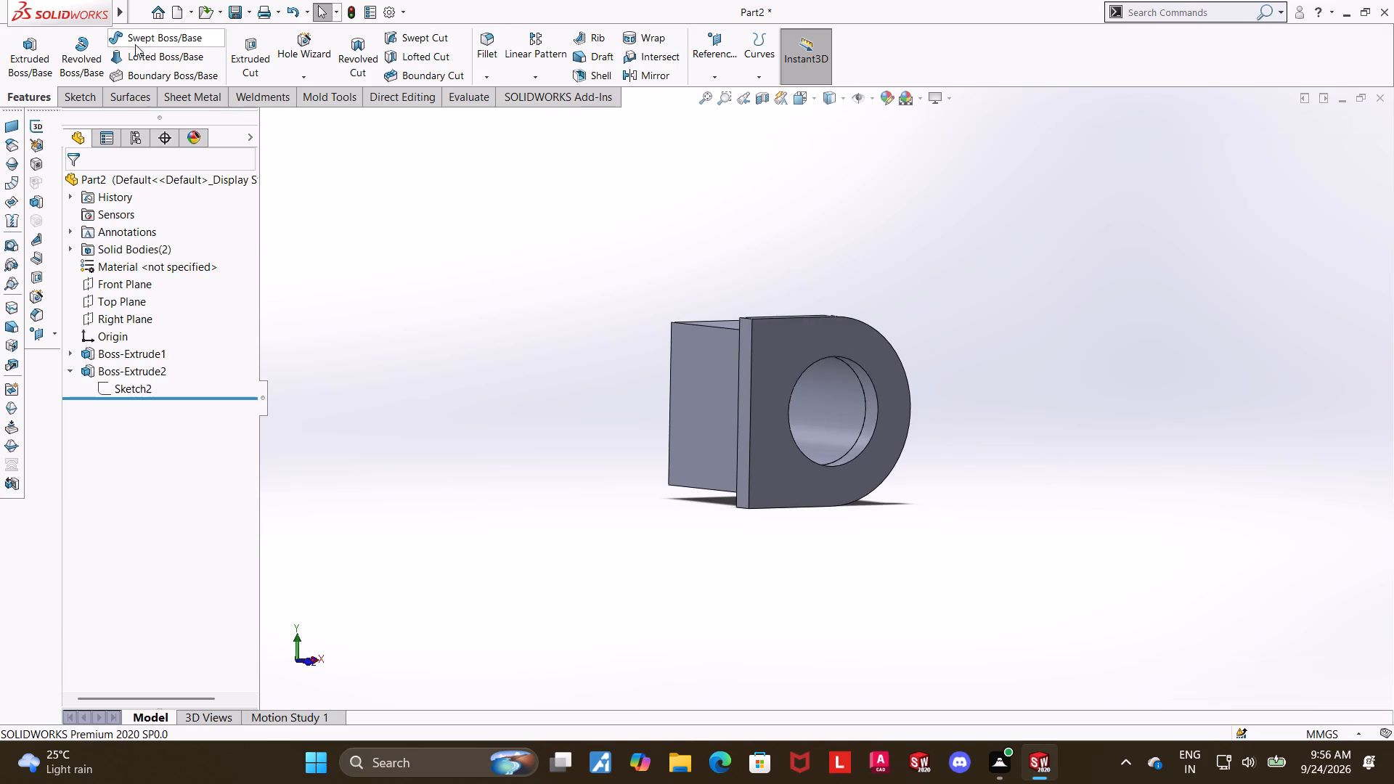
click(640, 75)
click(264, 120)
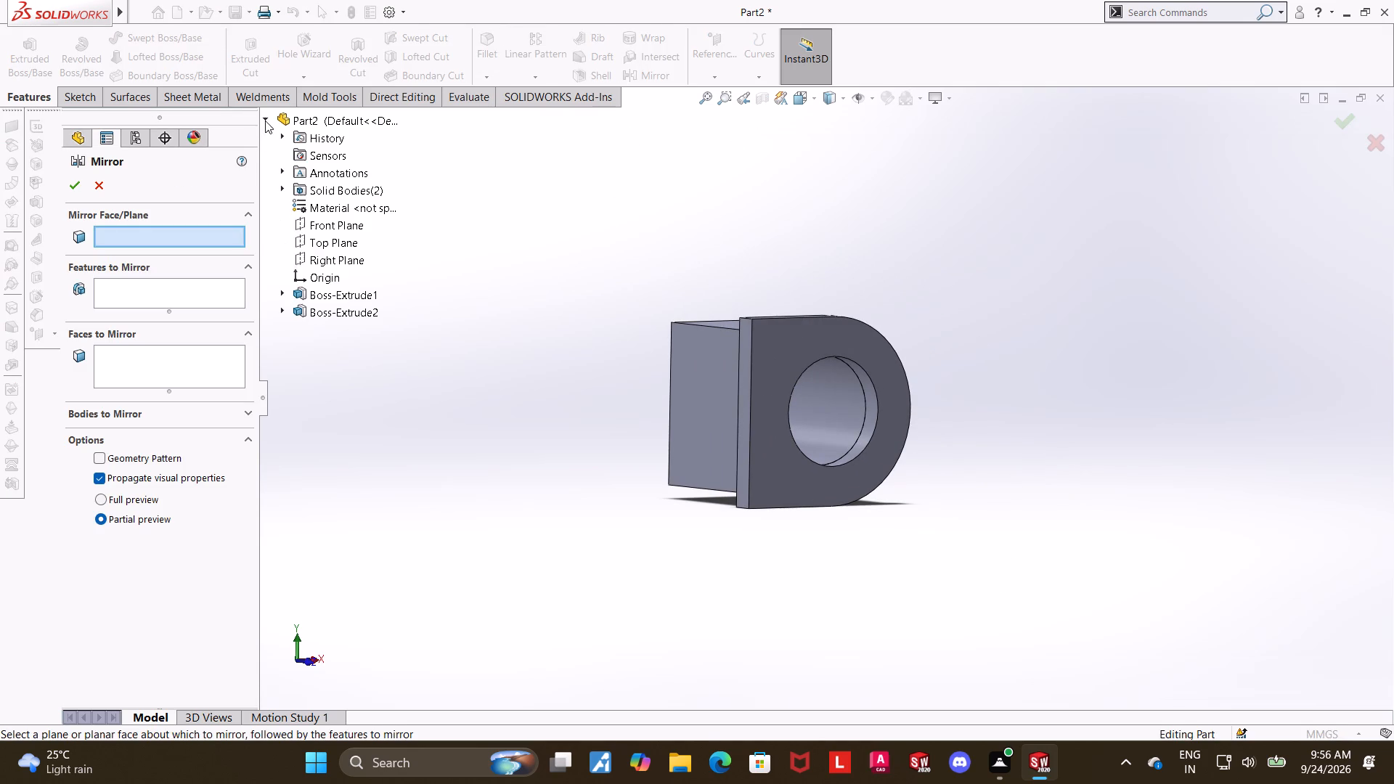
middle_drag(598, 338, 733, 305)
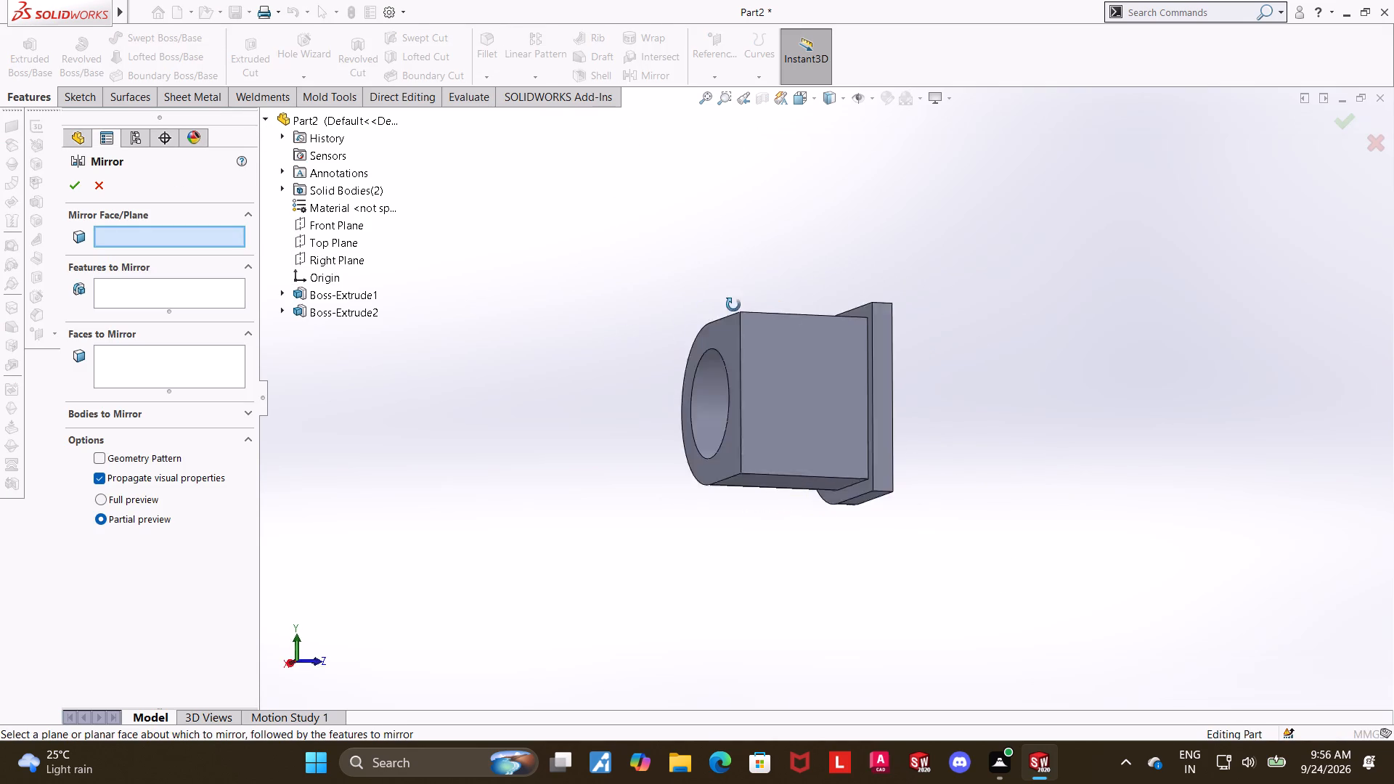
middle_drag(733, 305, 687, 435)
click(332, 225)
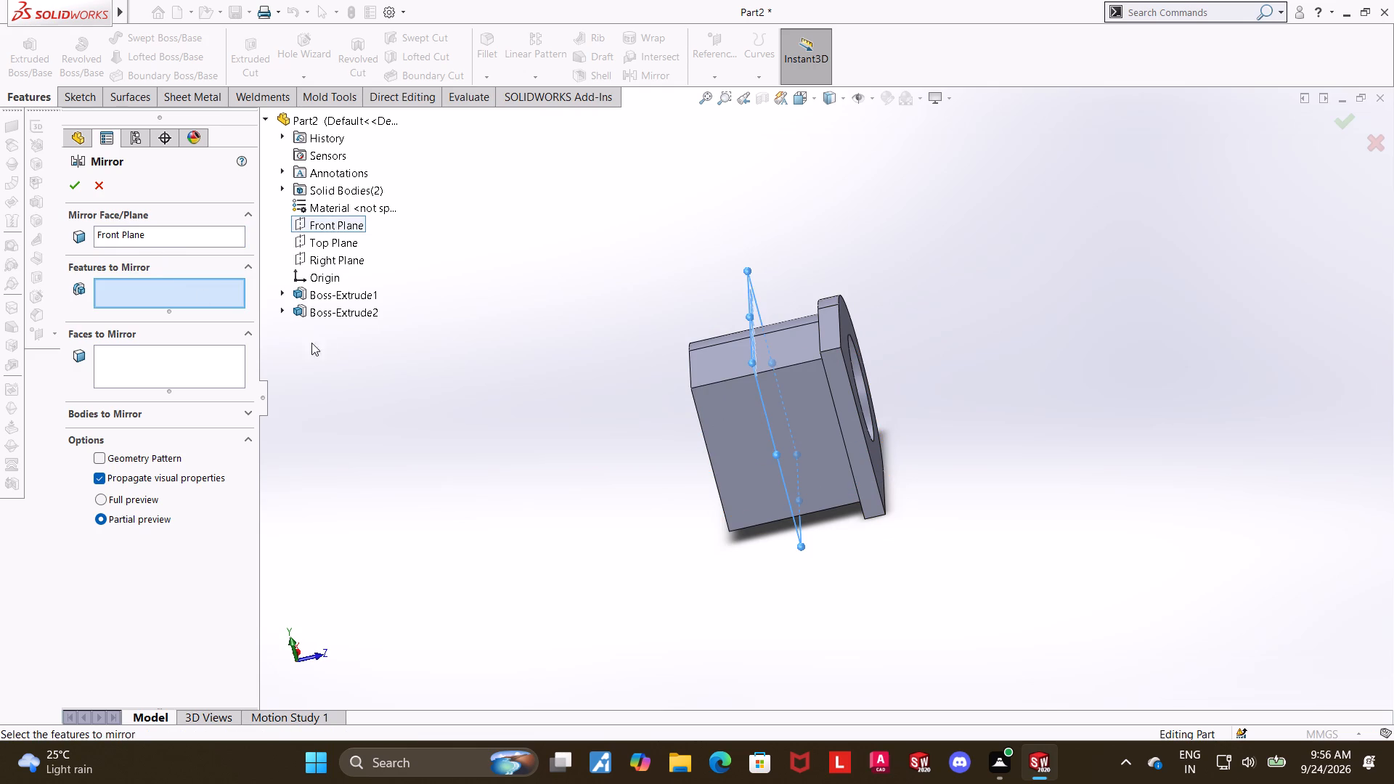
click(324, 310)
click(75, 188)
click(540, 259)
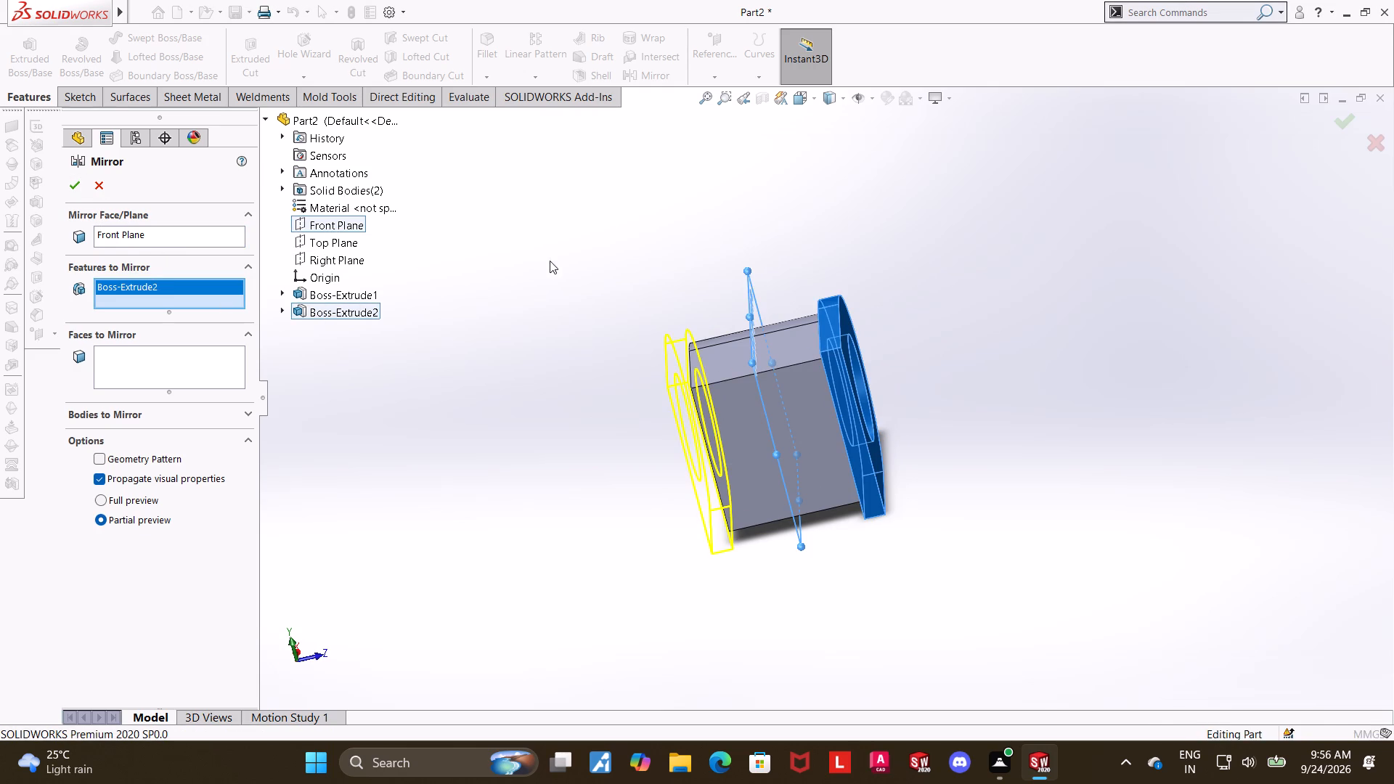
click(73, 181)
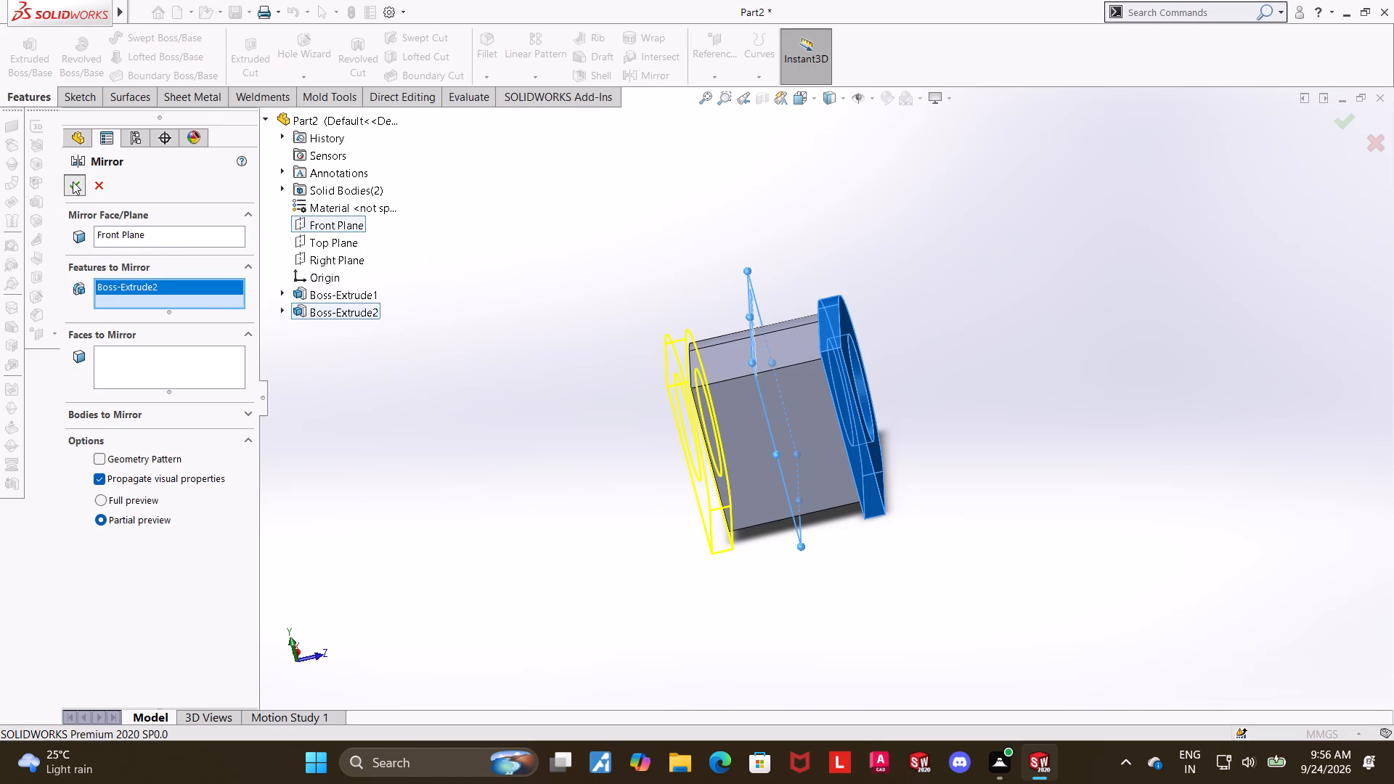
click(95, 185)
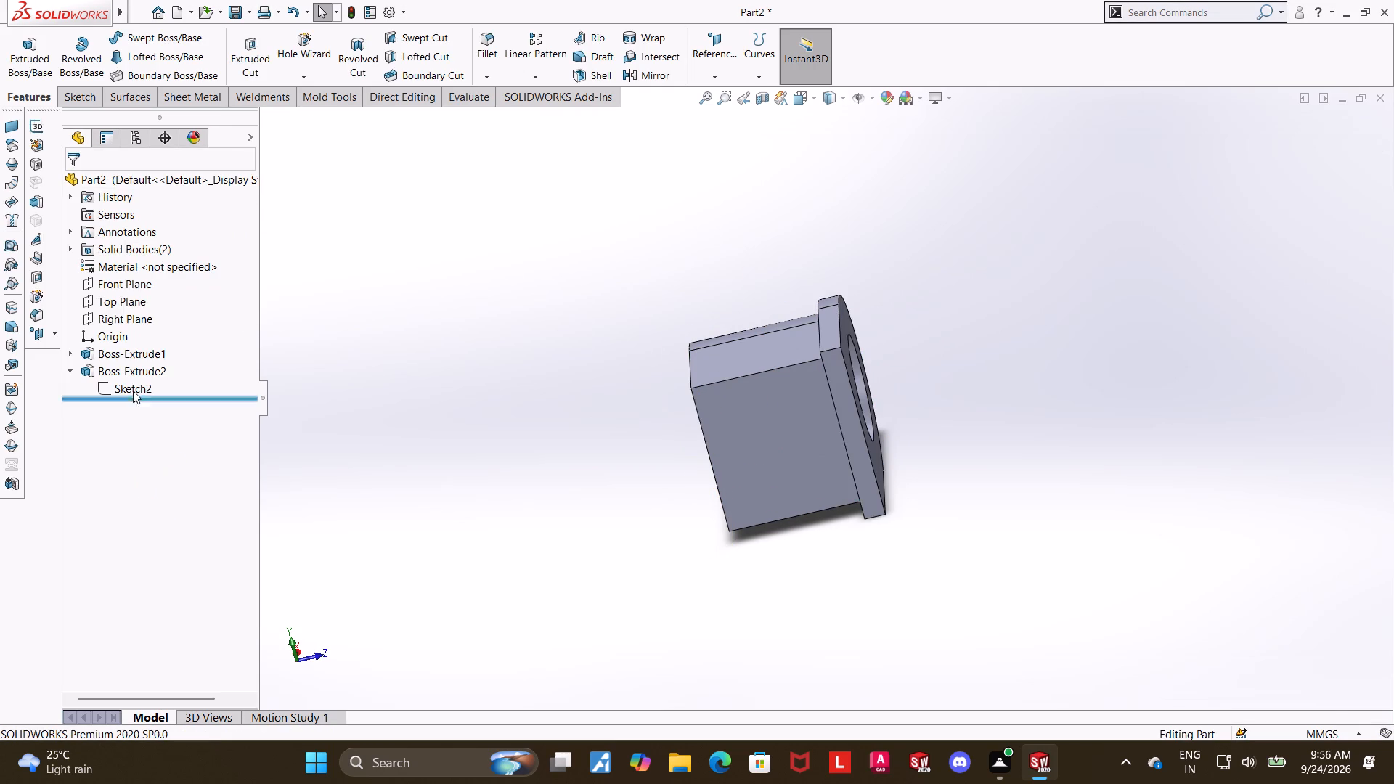
Edit Boss-Extrude2 and turn on Merge result so the rim joins the block.
click(124, 370)
click(133, 332)
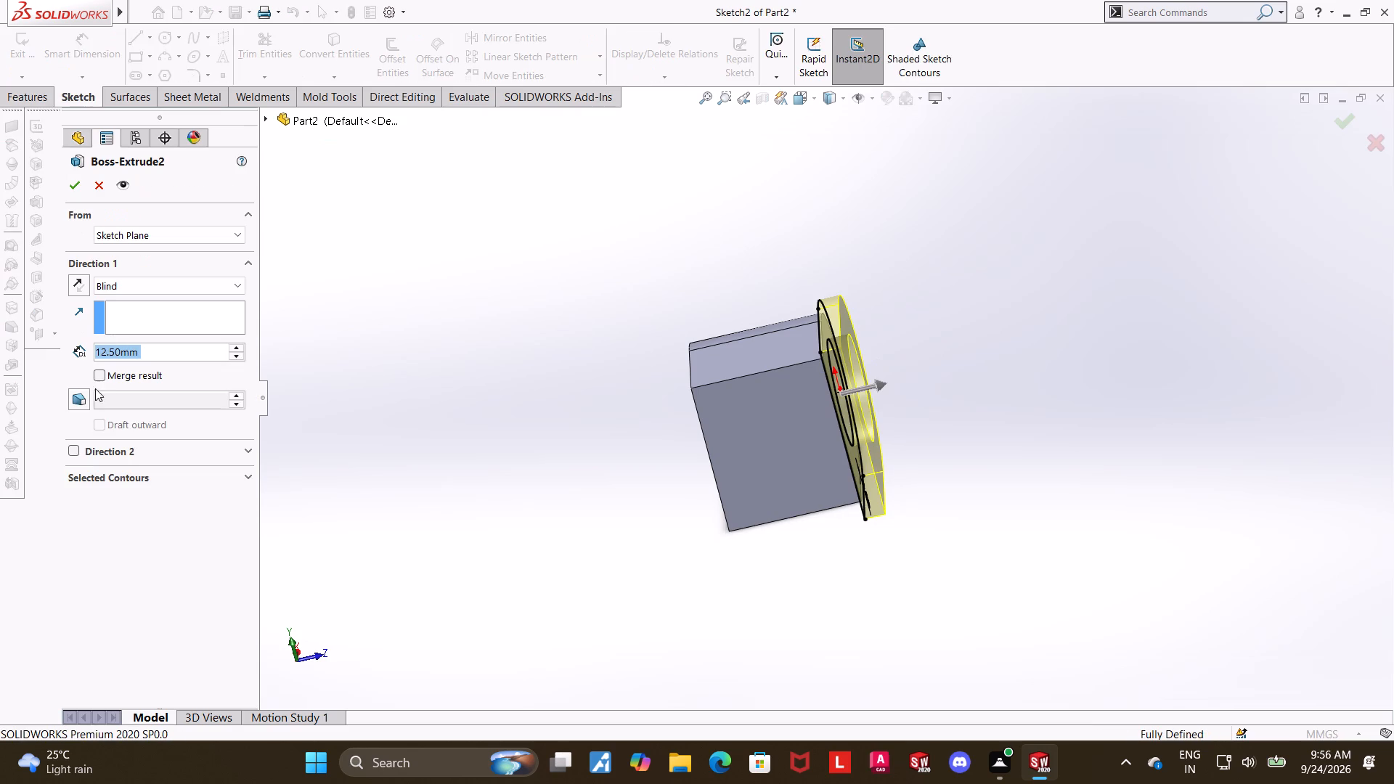
click(99, 370)
click(70, 190)
click(462, 260)
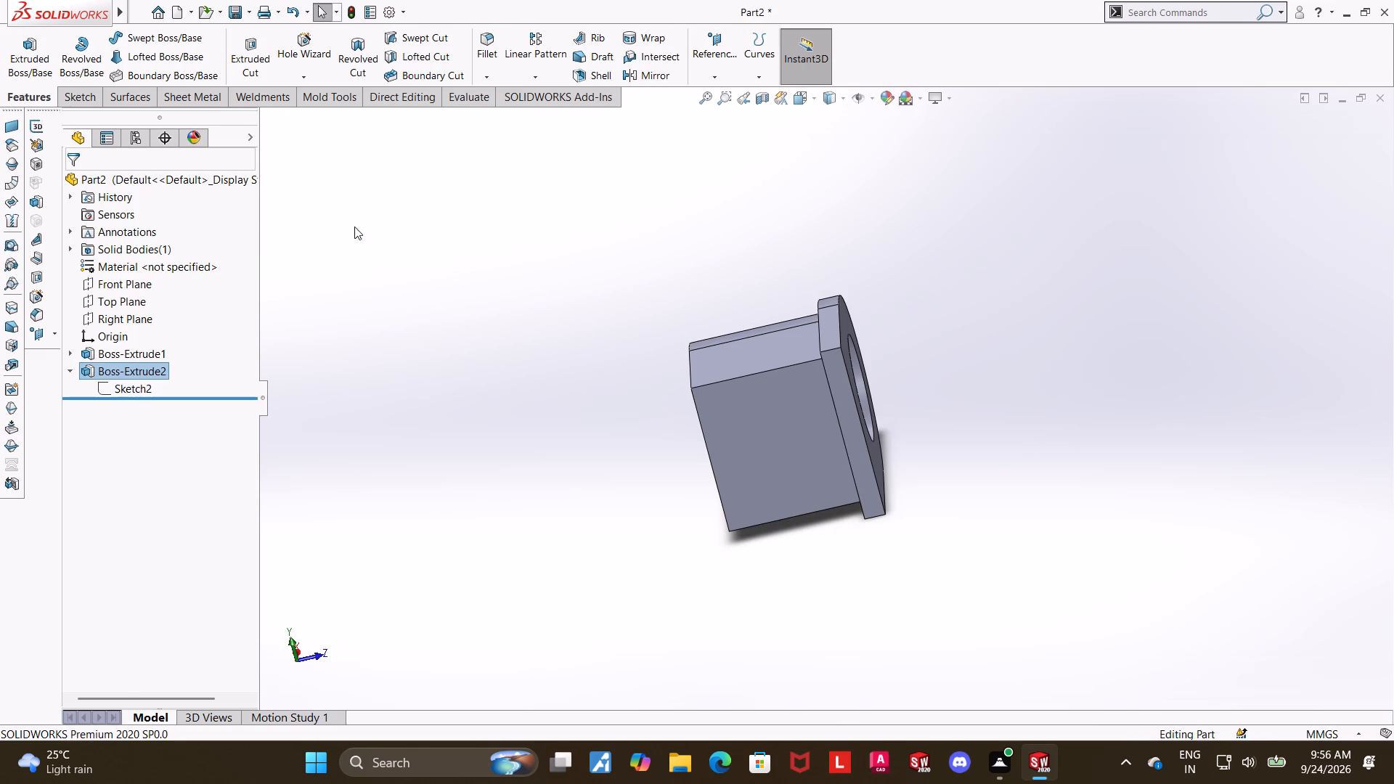
Mirror the Boss-Extrude2 rim about the Front Plane onto the opposite end of the block.
click(651, 68)
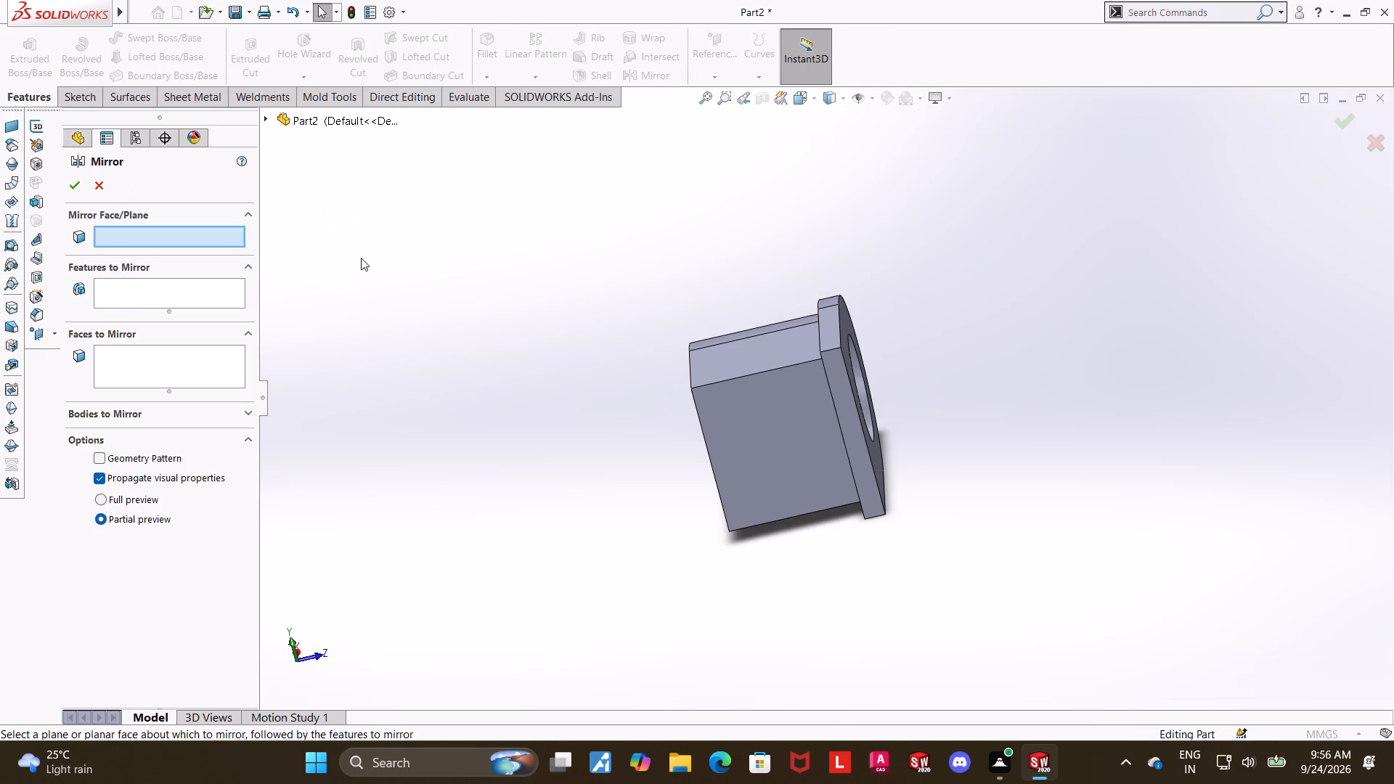
click(265, 118)
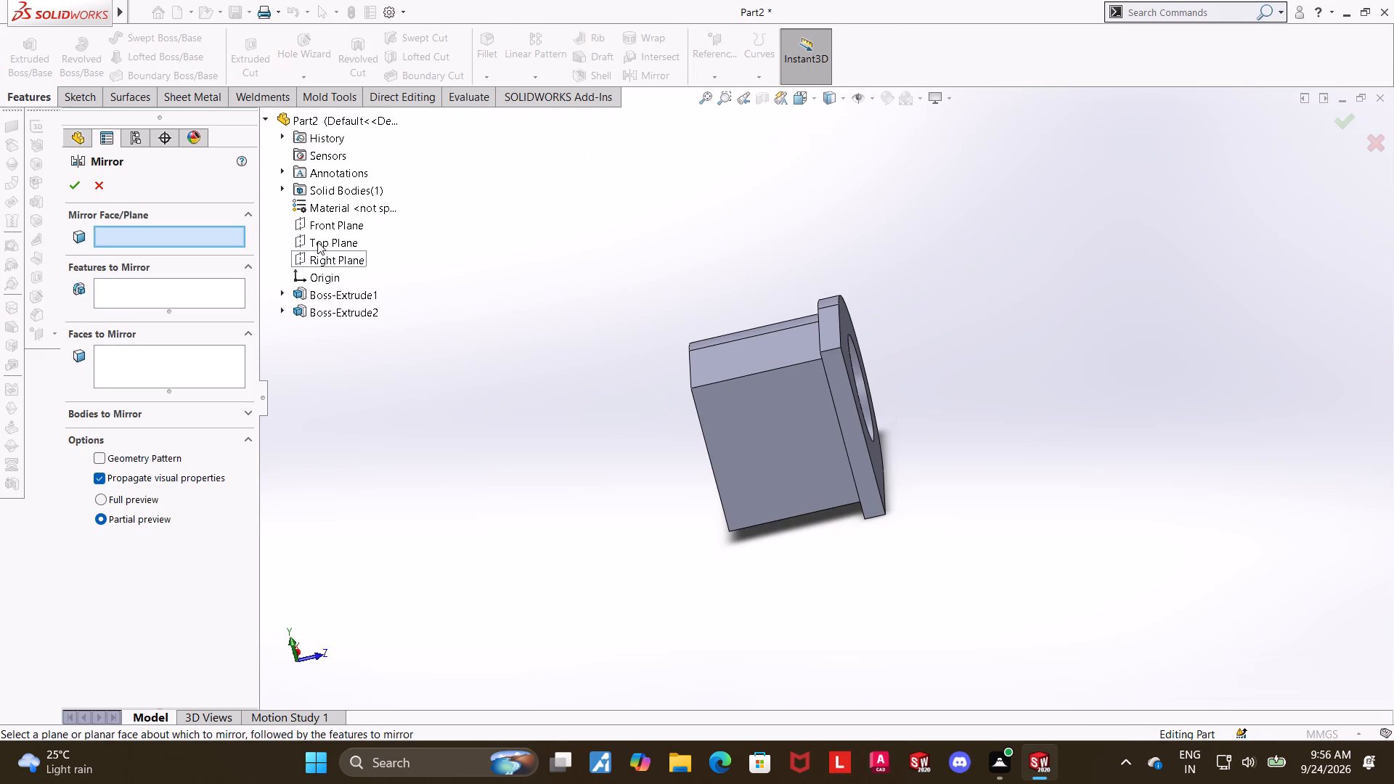
click(318, 228)
click(330, 307)
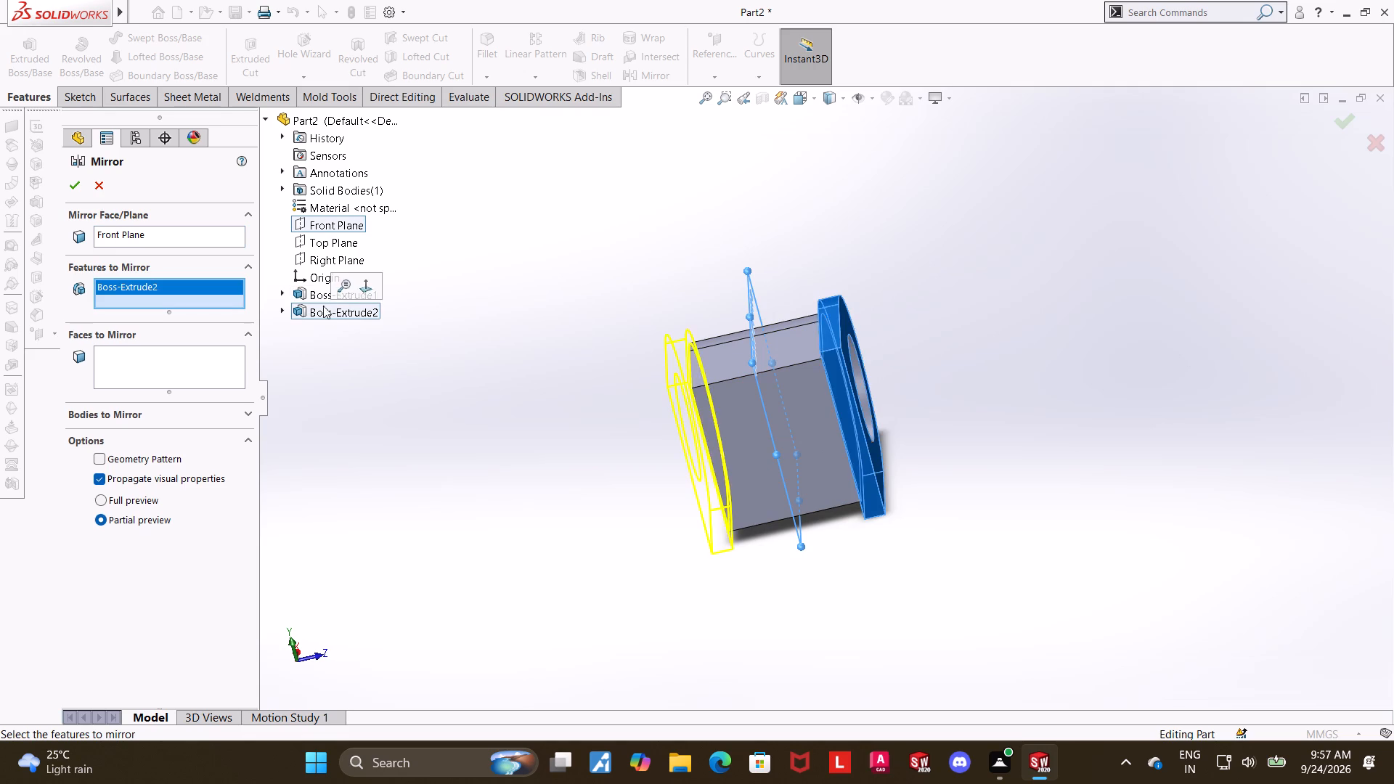
click(71, 192)
click(730, 175)
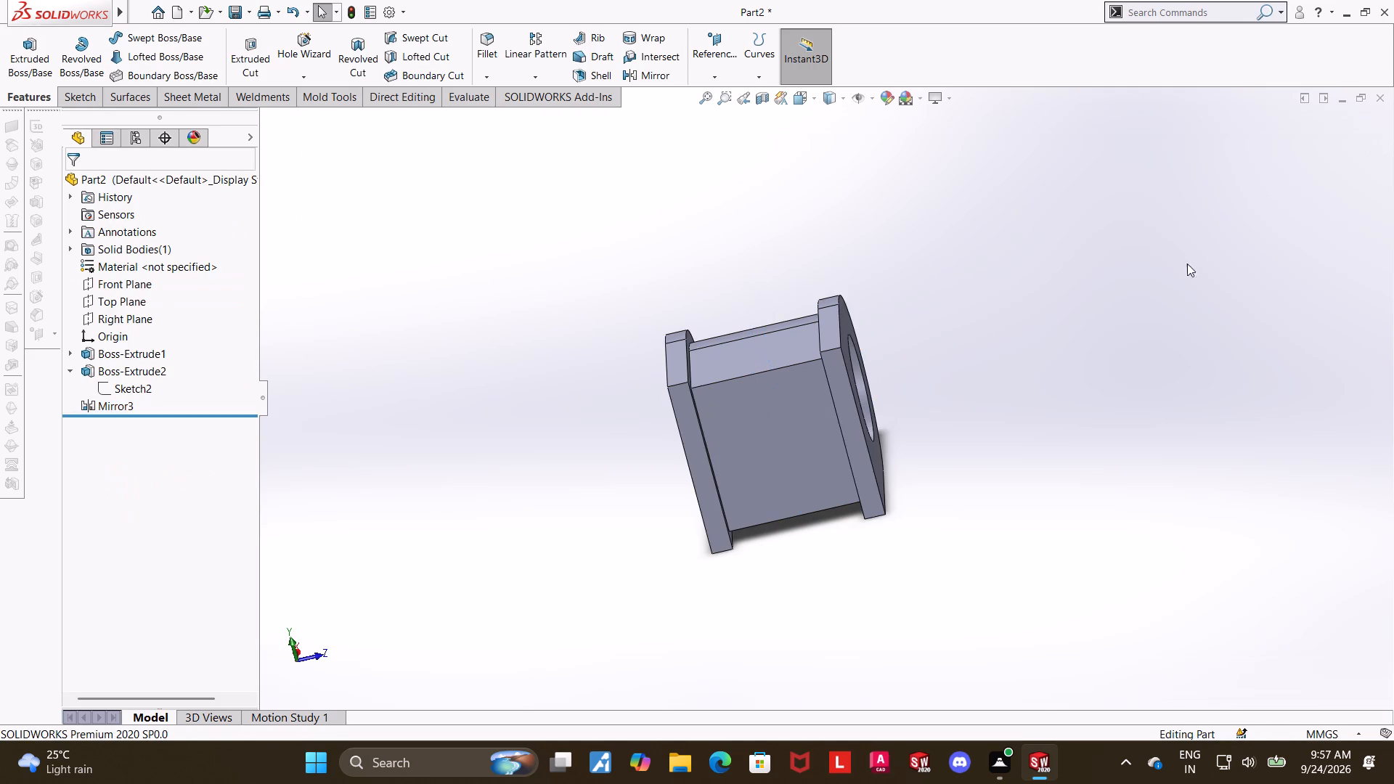
Examine the part with both rims from several angles, checking the bore, flat sides and rounded side.
middle_drag(1159, 280, 1116, 383)
middle_drag(1122, 370, 1256, 320)
middle_drag(924, 308, 938, 675)
middle_drag(939, 366, 791, 480)
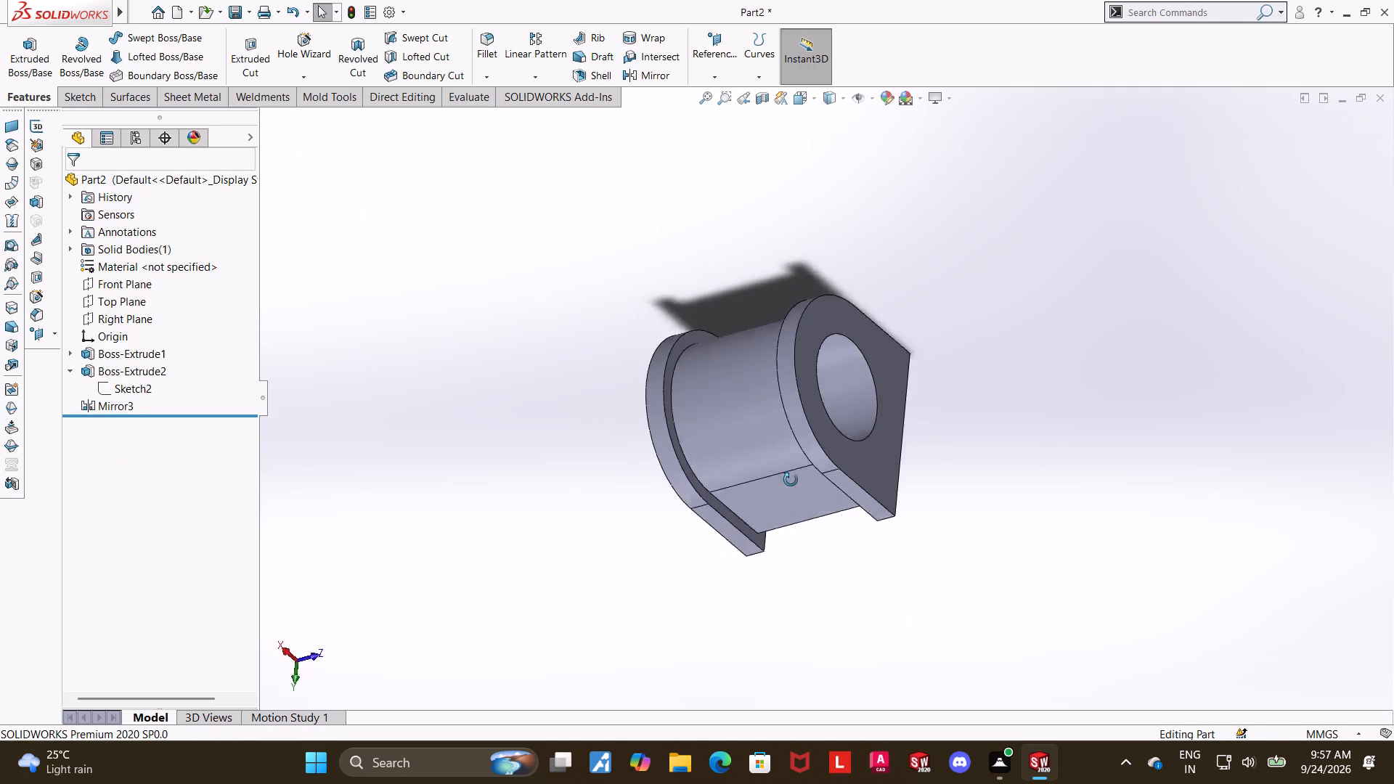
middle_drag(791, 480, 783, 599)
middle_drag(847, 310, 811, 356)
middle_drag(807, 365, 843, 367)
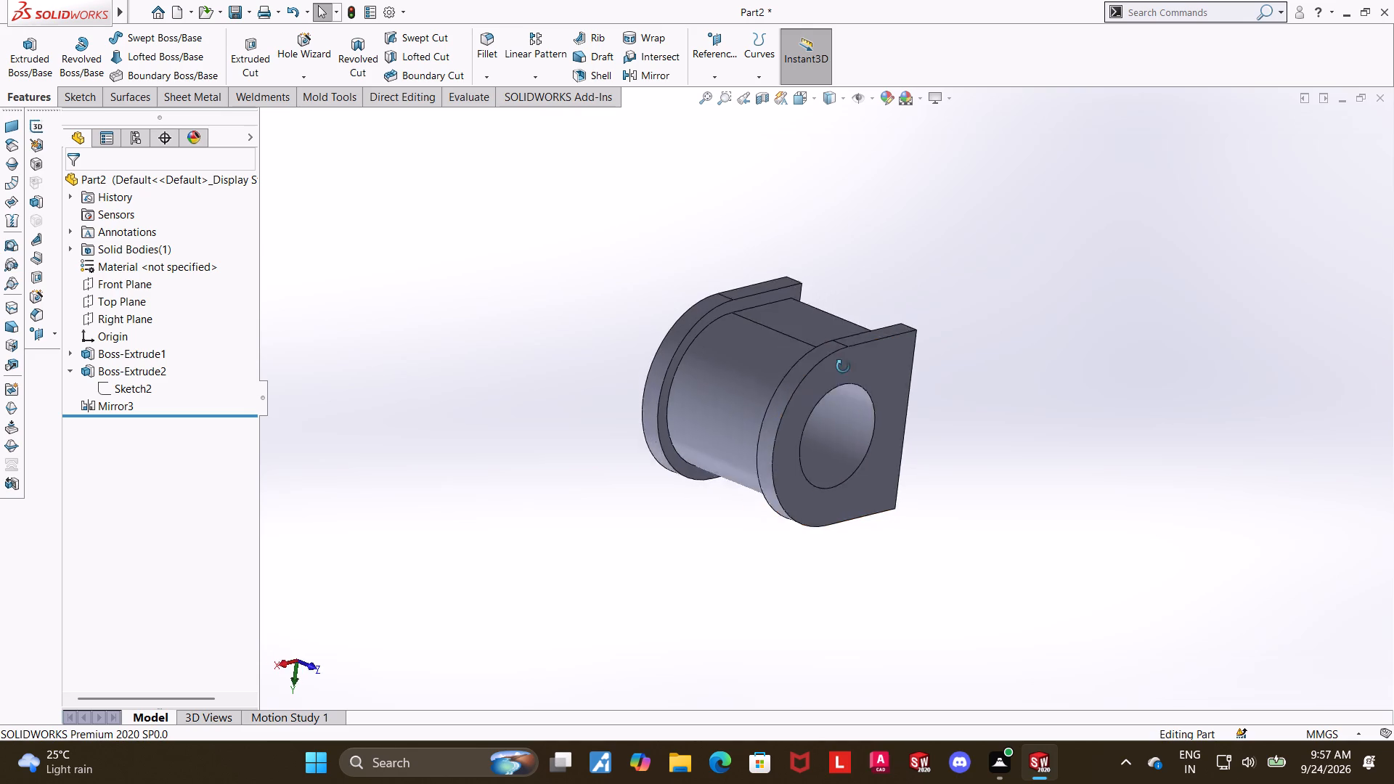
middle_drag(843, 367, 802, 403)
click(1124, 290)
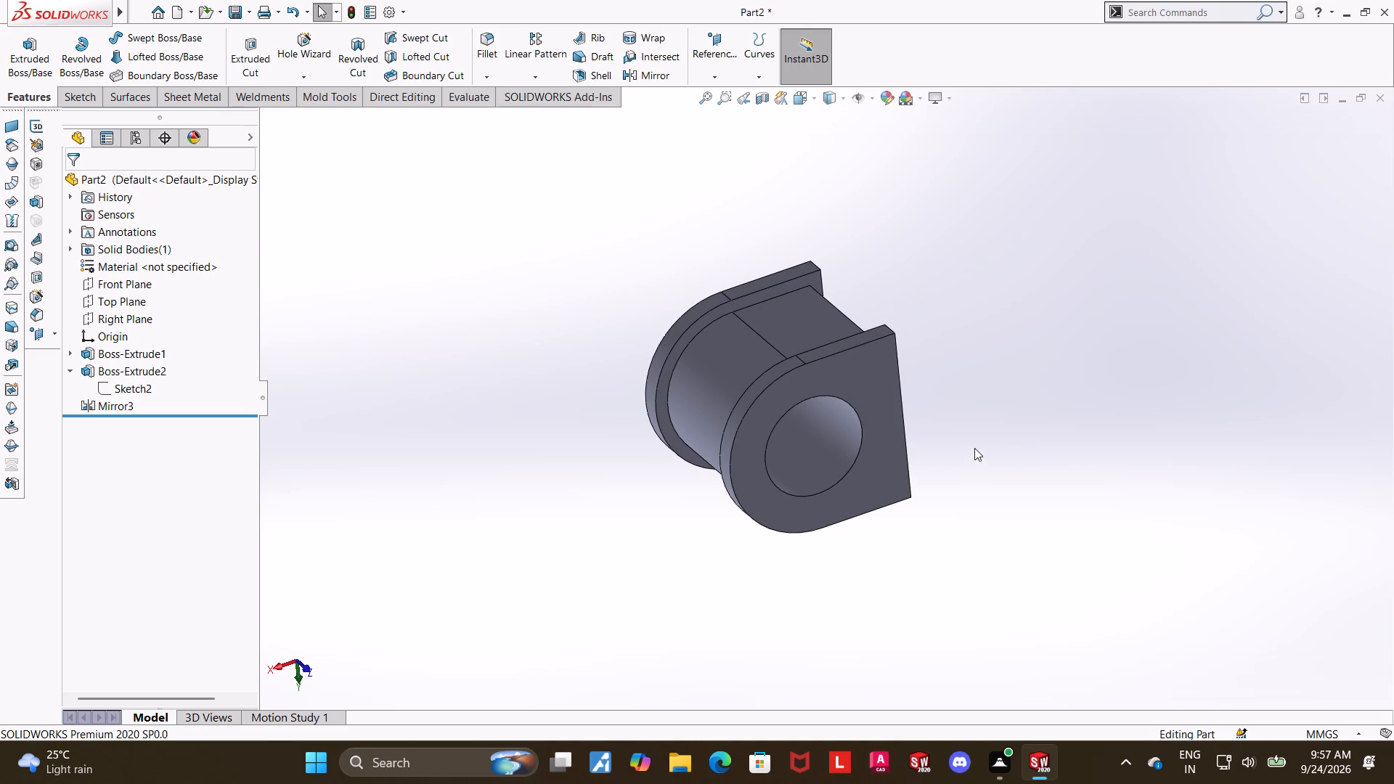
drag(1003, 224, 584, 650)
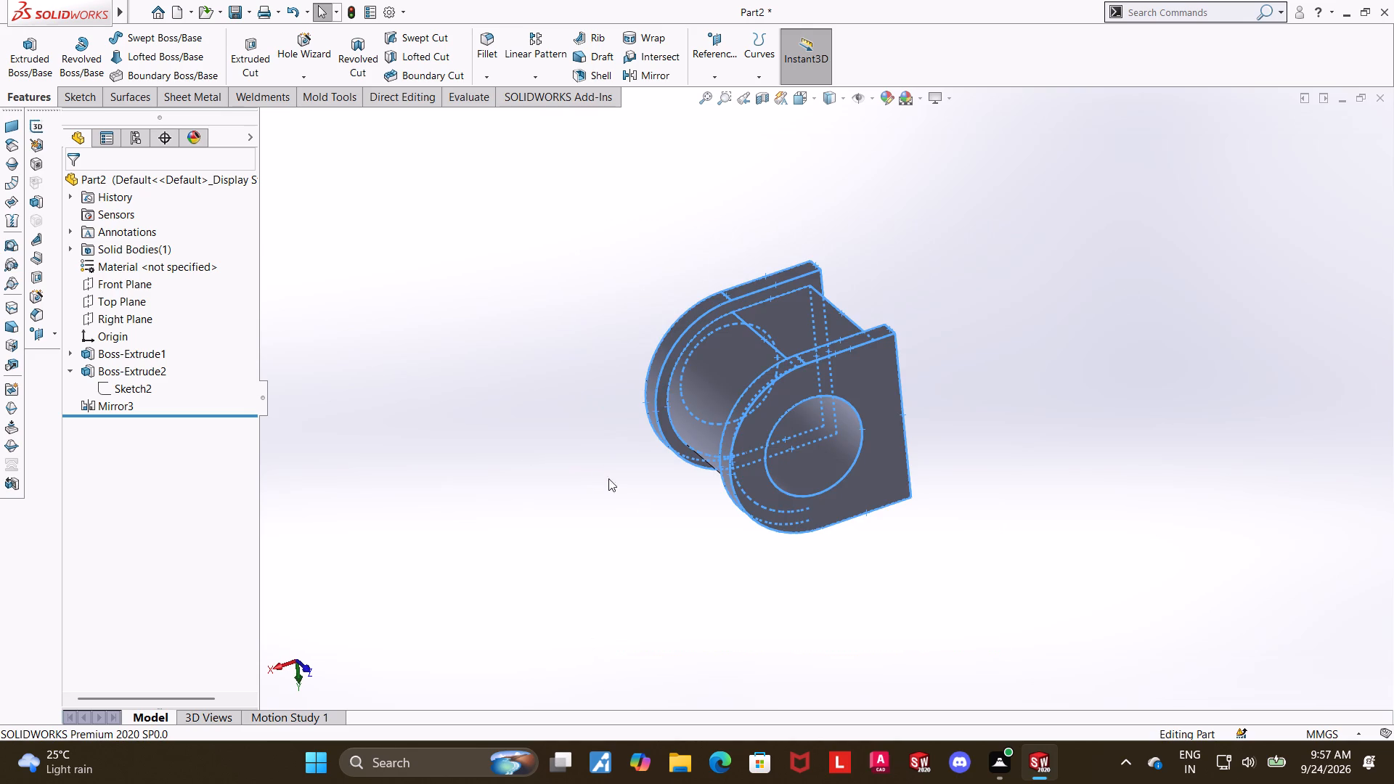
click(366, 364)
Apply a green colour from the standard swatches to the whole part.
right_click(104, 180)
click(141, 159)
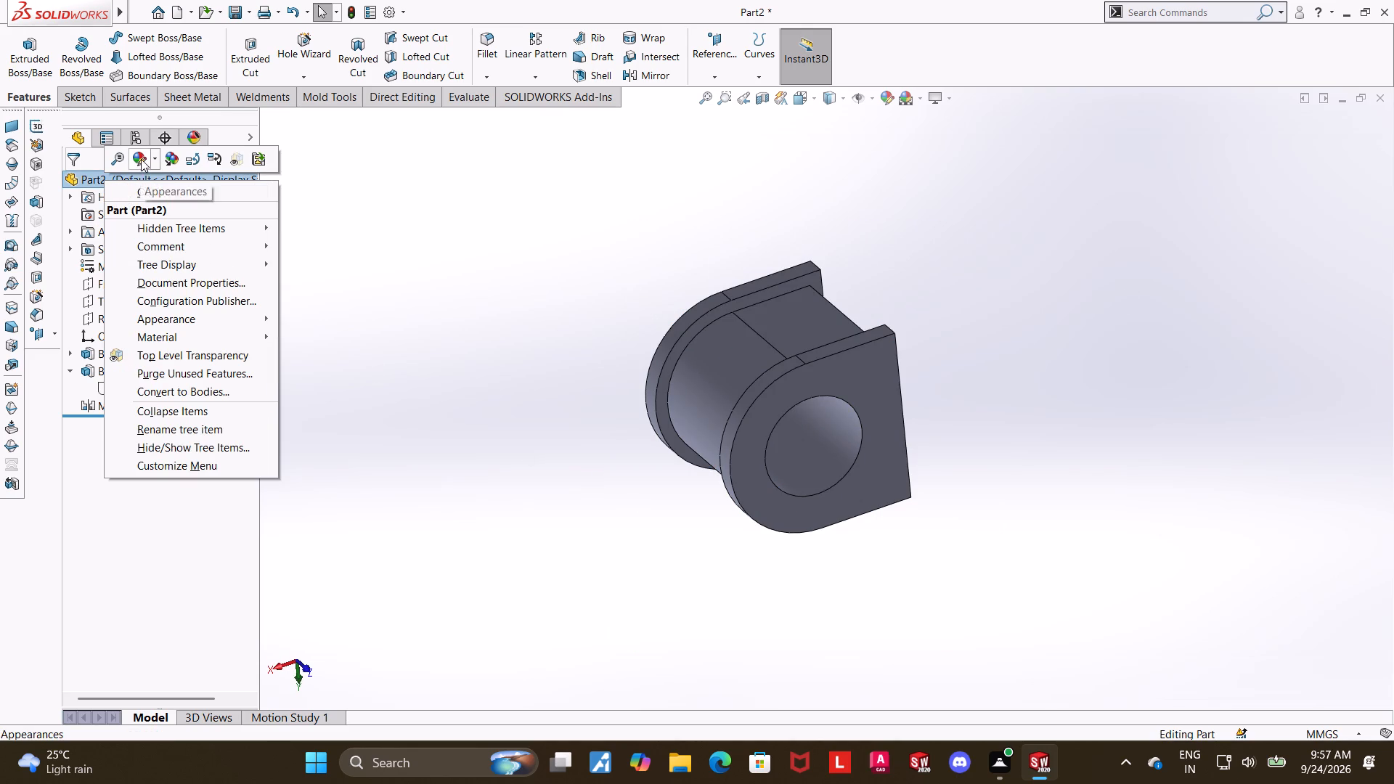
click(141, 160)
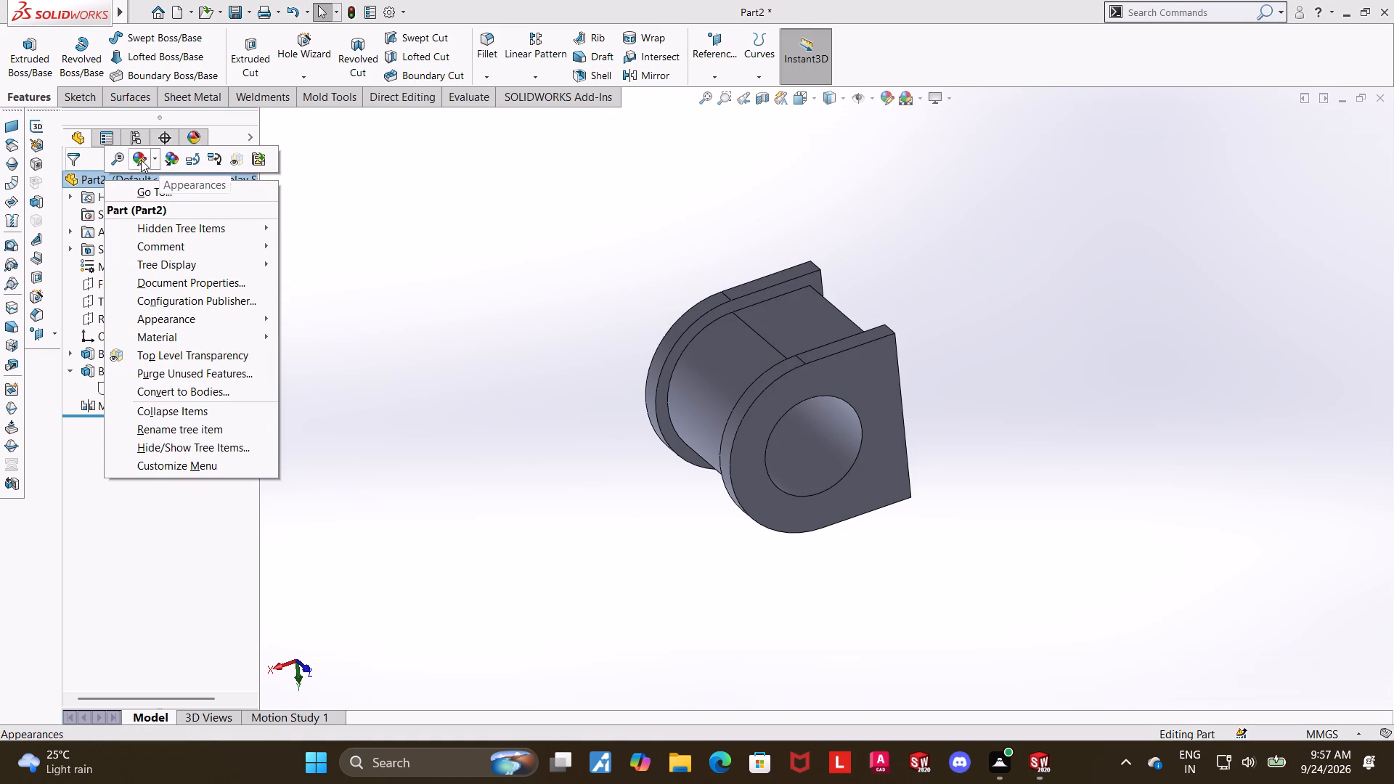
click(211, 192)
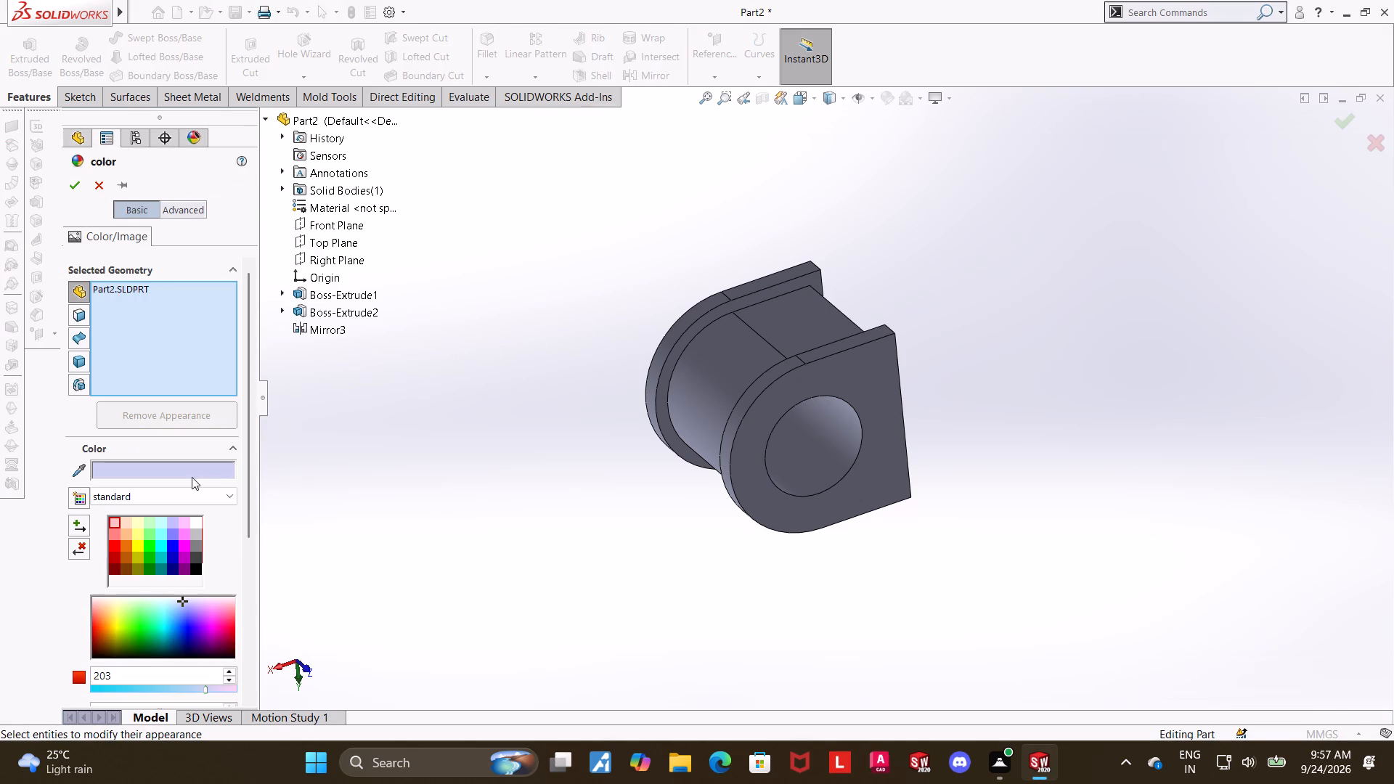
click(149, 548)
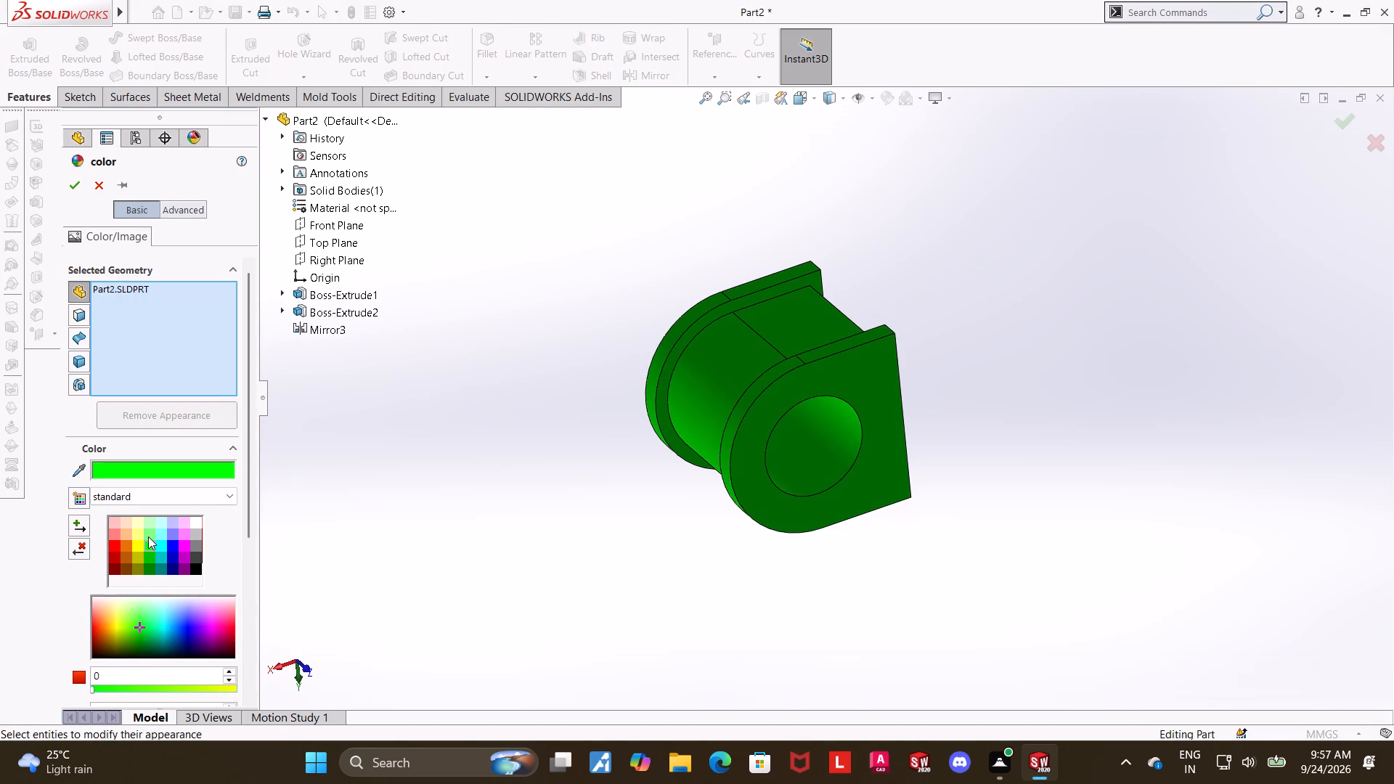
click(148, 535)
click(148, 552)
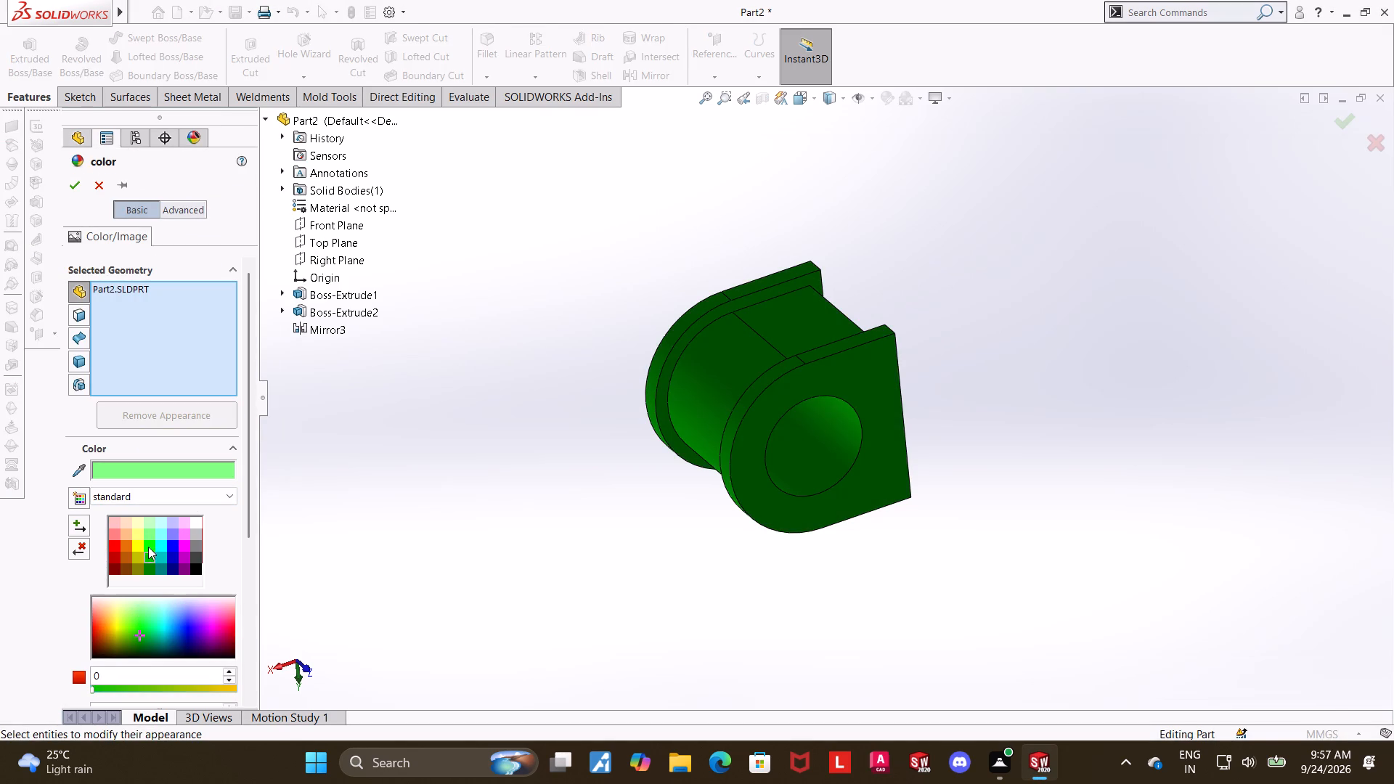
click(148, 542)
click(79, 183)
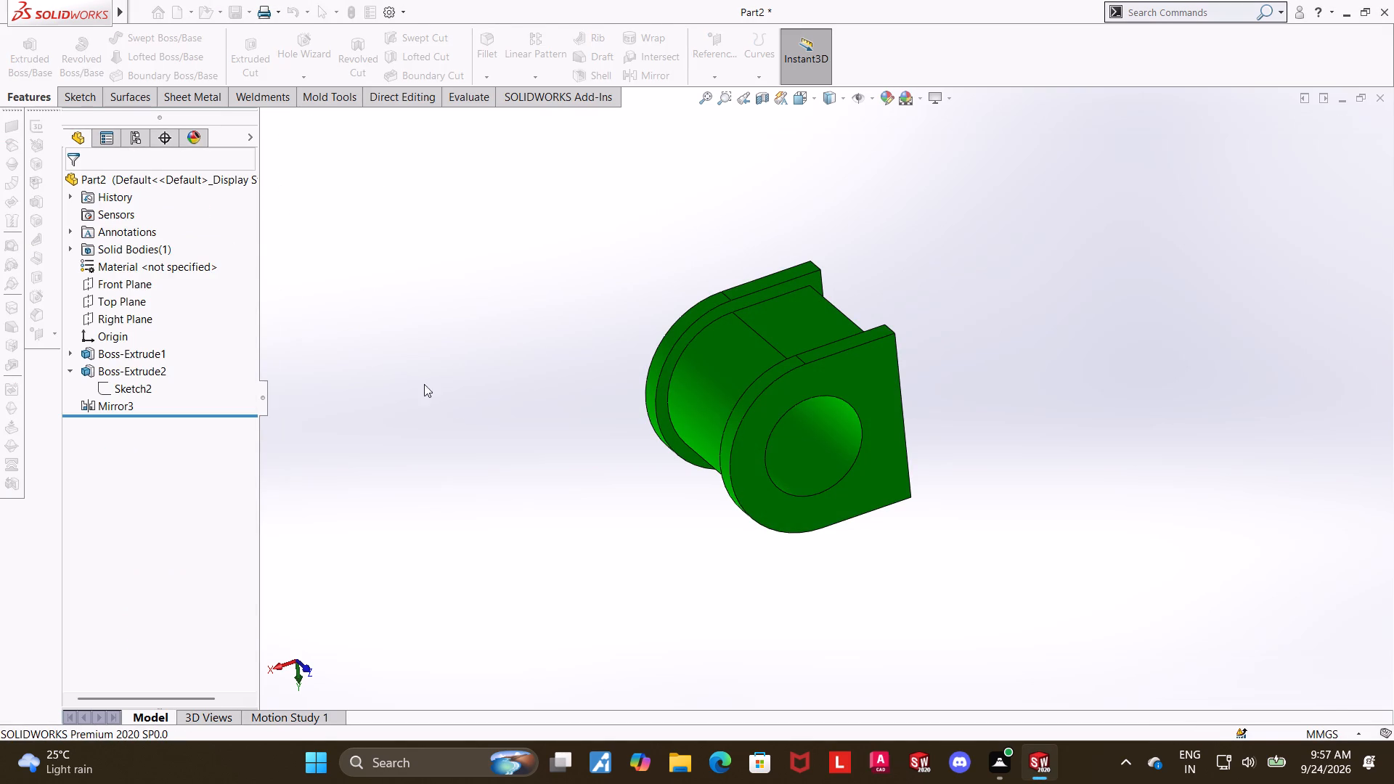
Save the part under the name Brasses in the Downloads folder as a SOLIDWORKS Part.
click(461, 405)
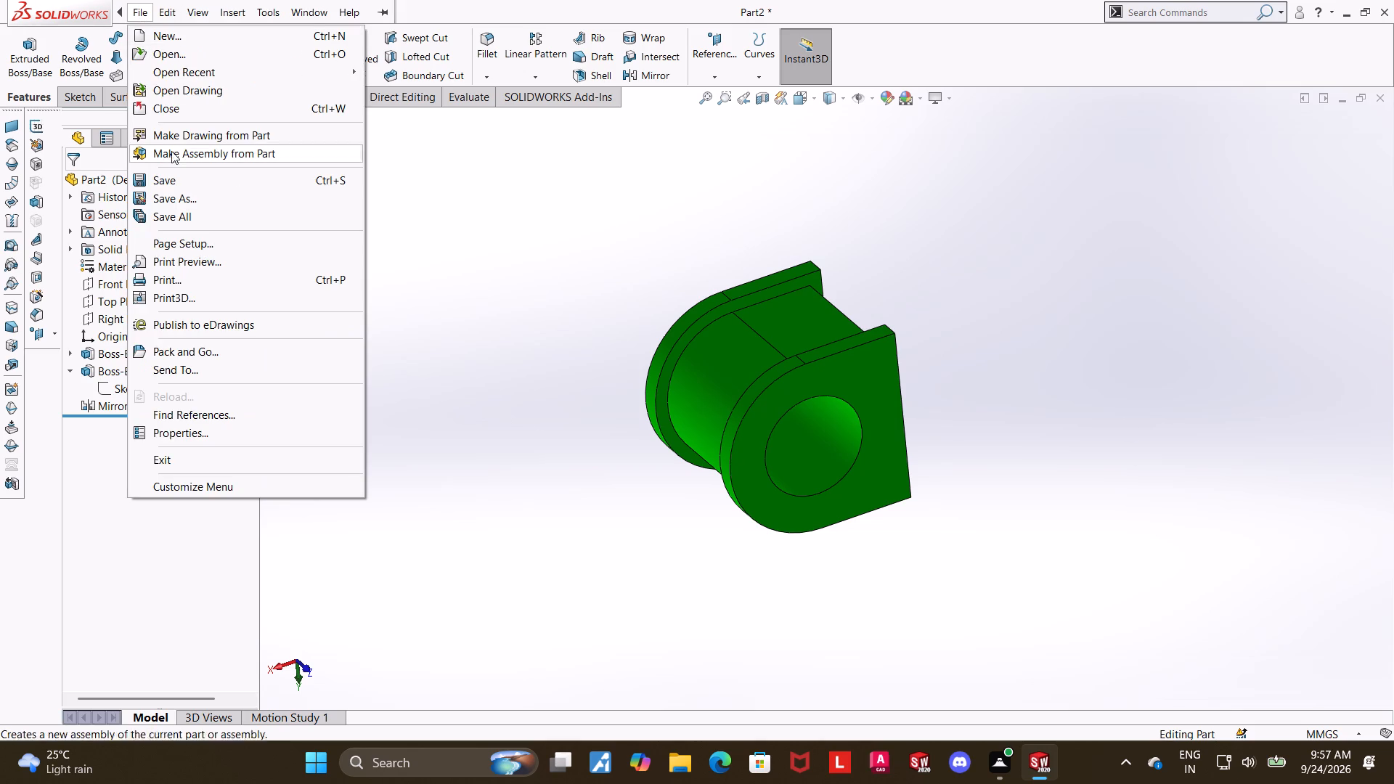
click(179, 197)
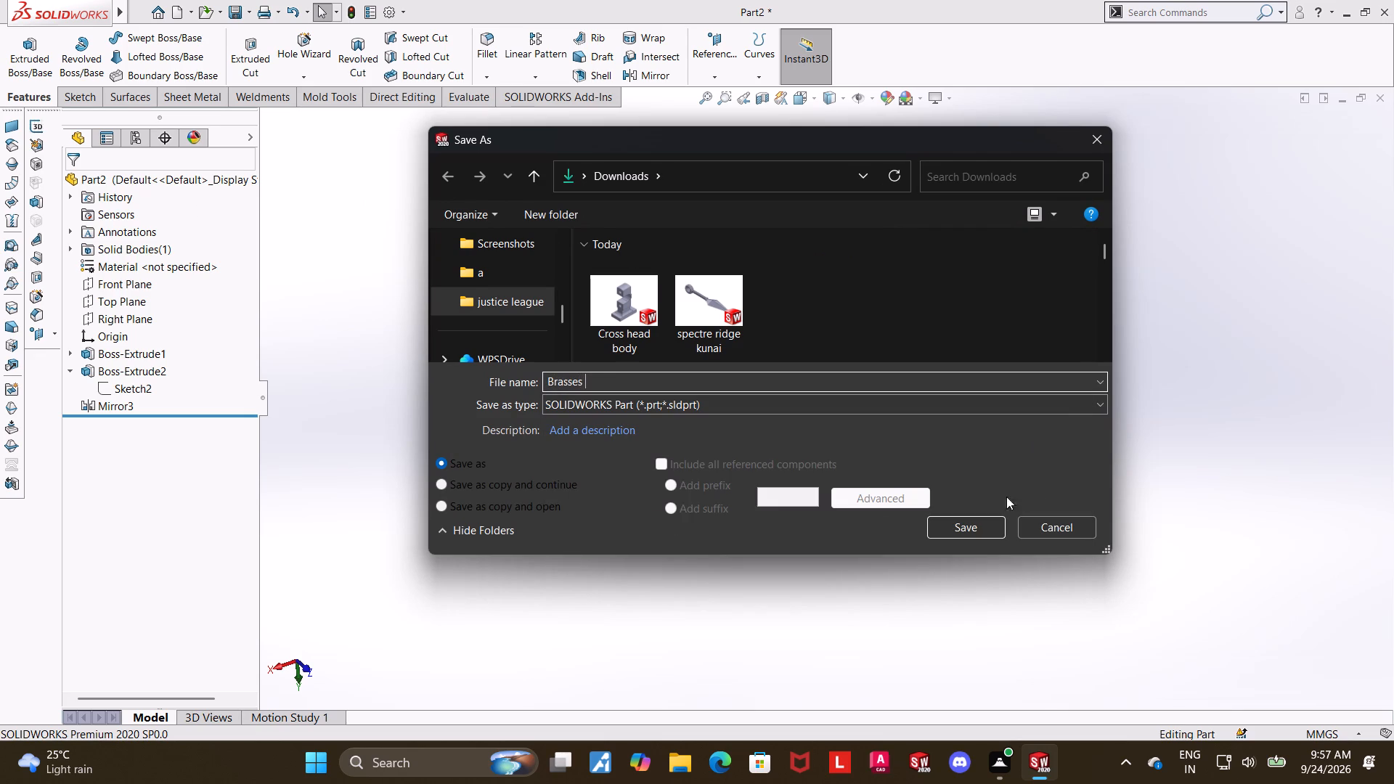
click(969, 520)
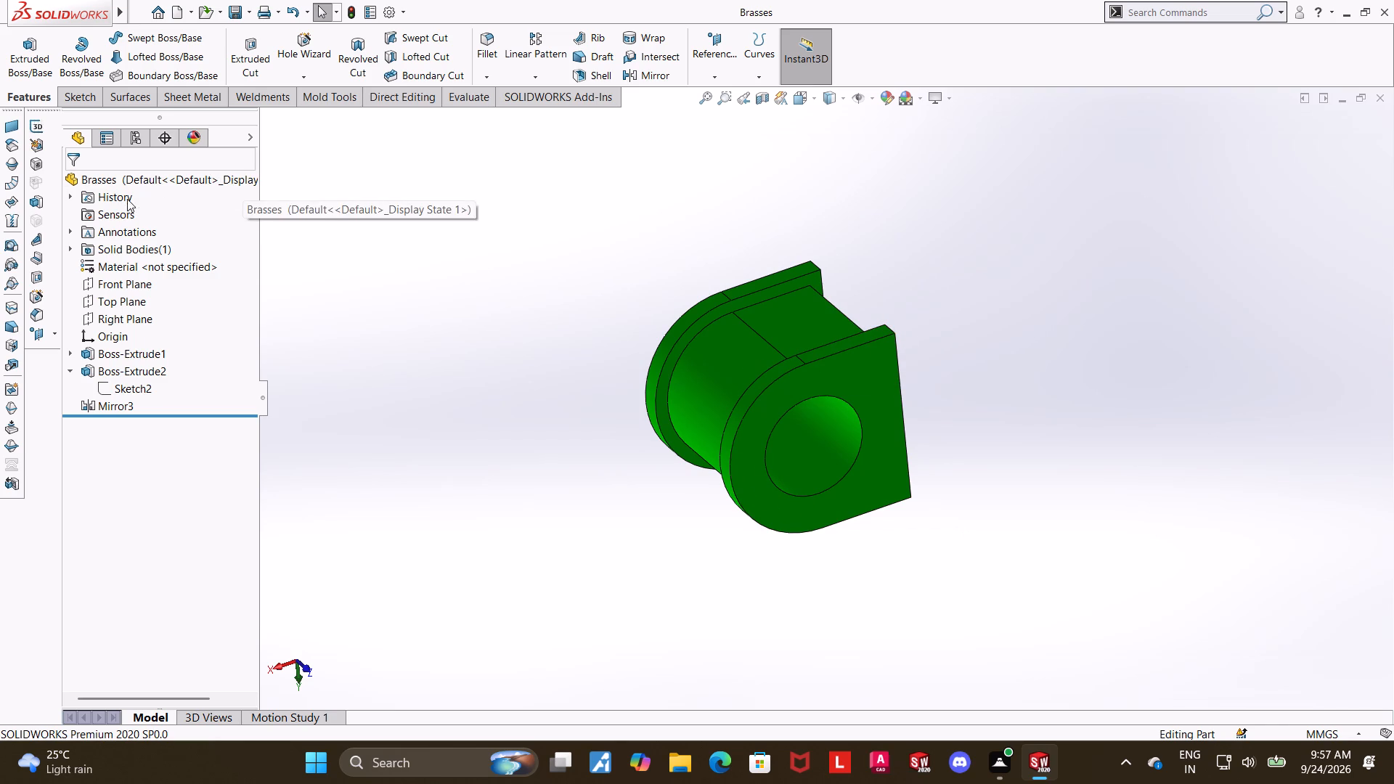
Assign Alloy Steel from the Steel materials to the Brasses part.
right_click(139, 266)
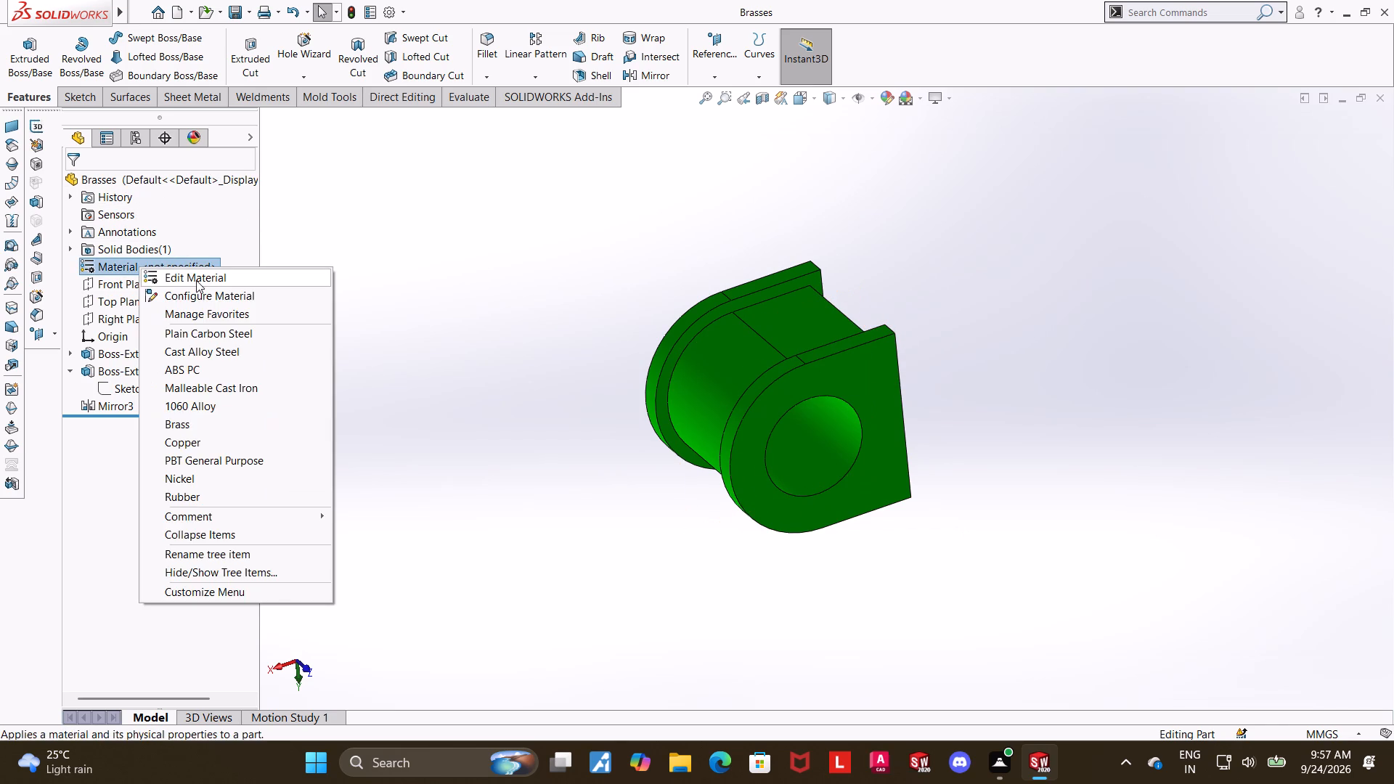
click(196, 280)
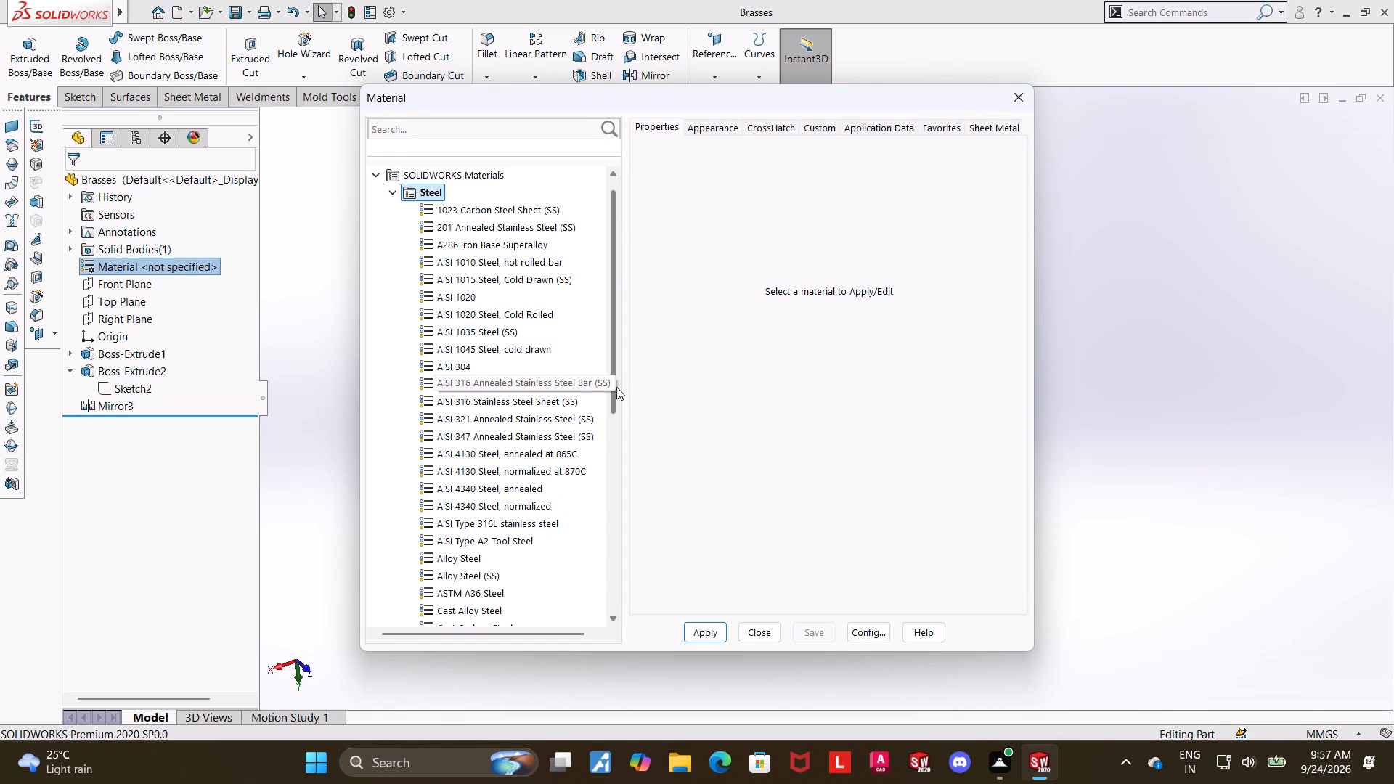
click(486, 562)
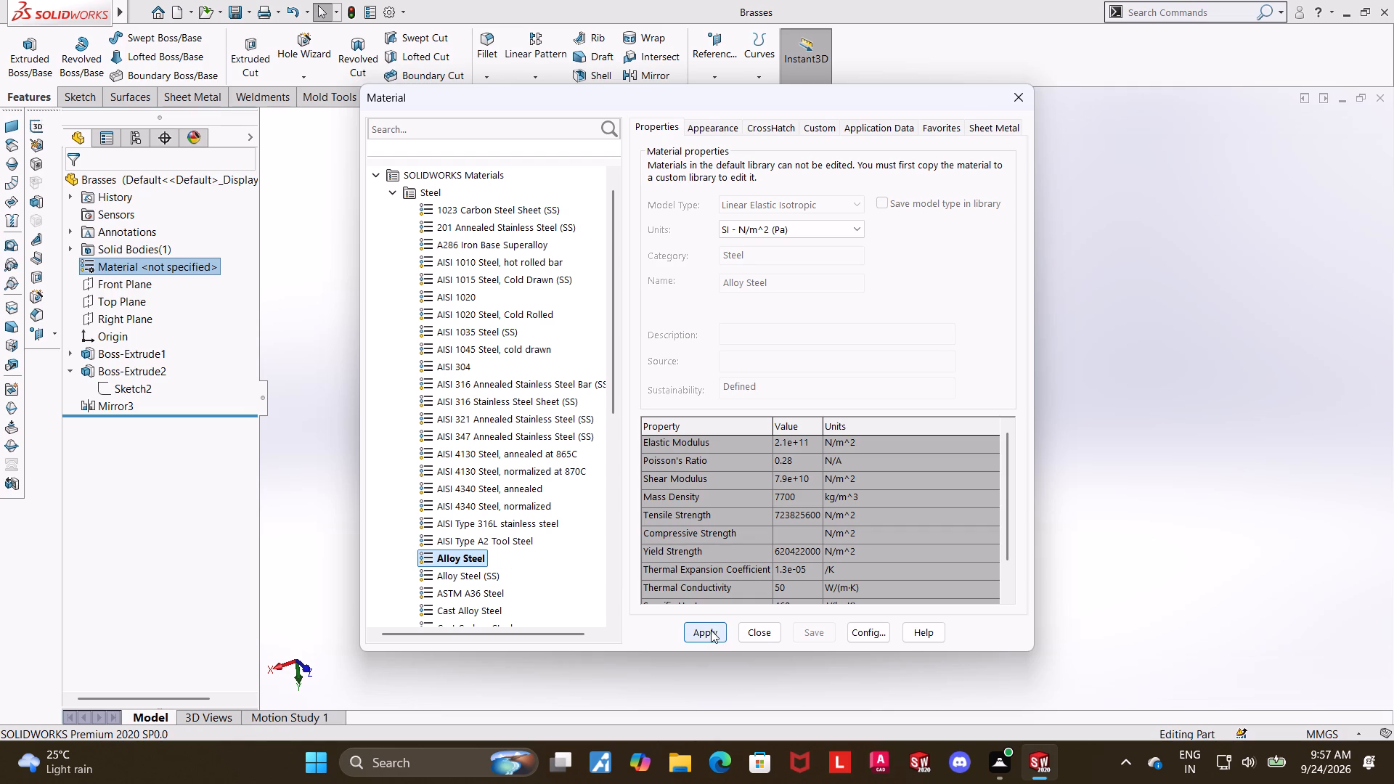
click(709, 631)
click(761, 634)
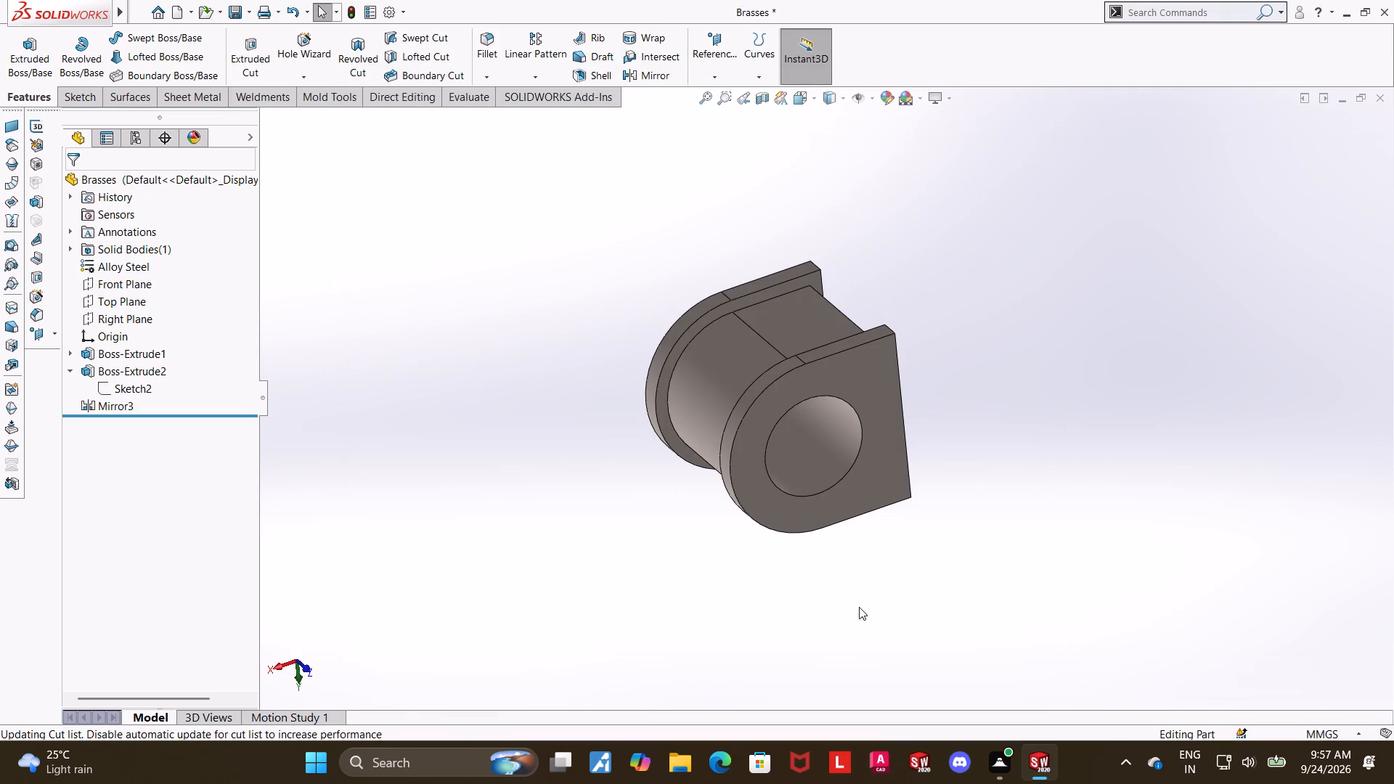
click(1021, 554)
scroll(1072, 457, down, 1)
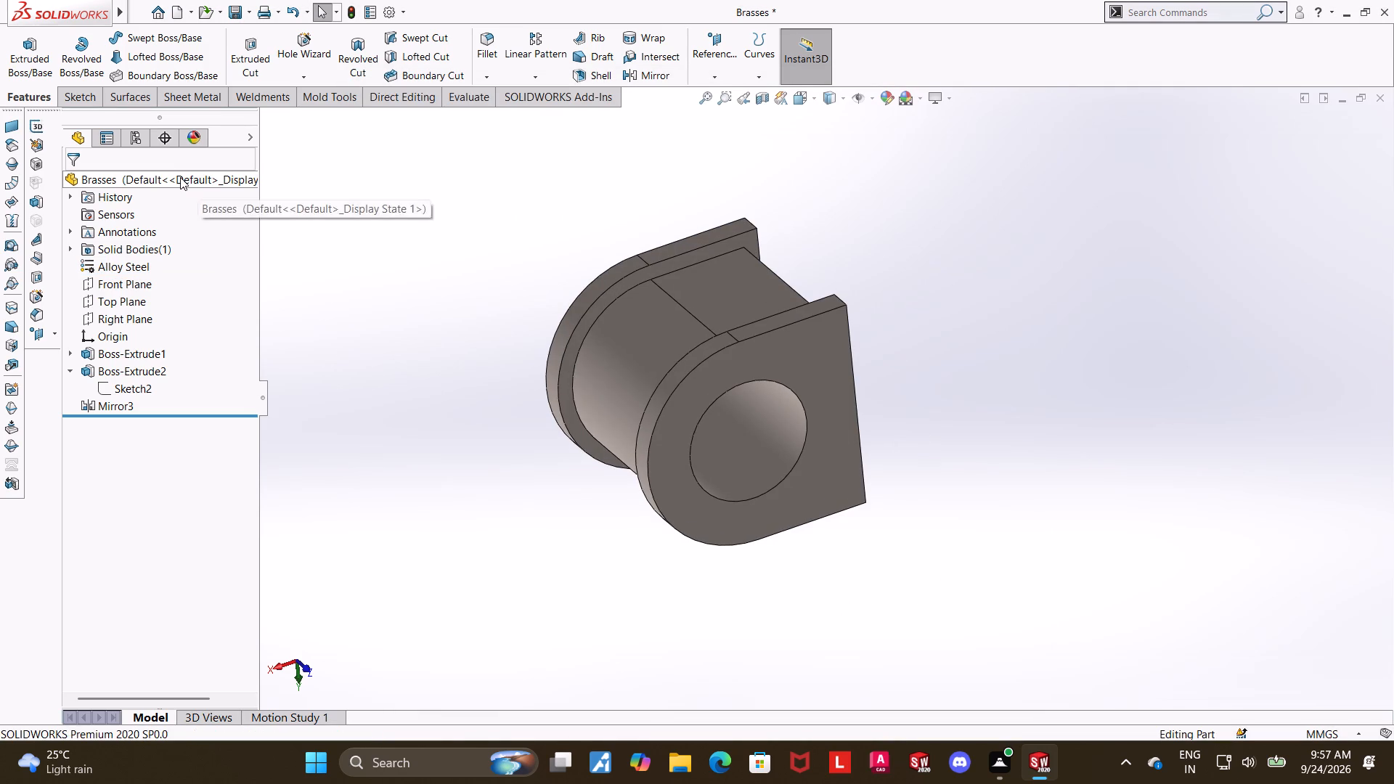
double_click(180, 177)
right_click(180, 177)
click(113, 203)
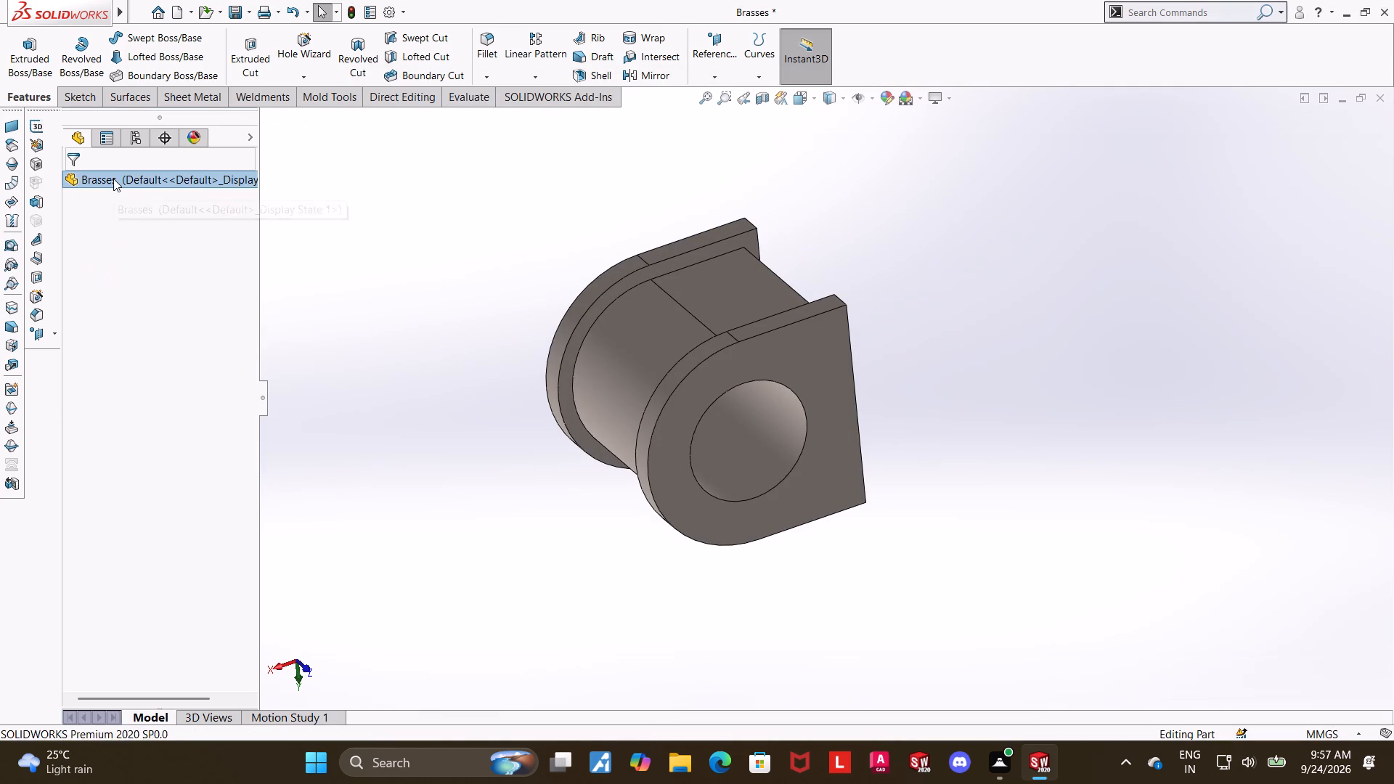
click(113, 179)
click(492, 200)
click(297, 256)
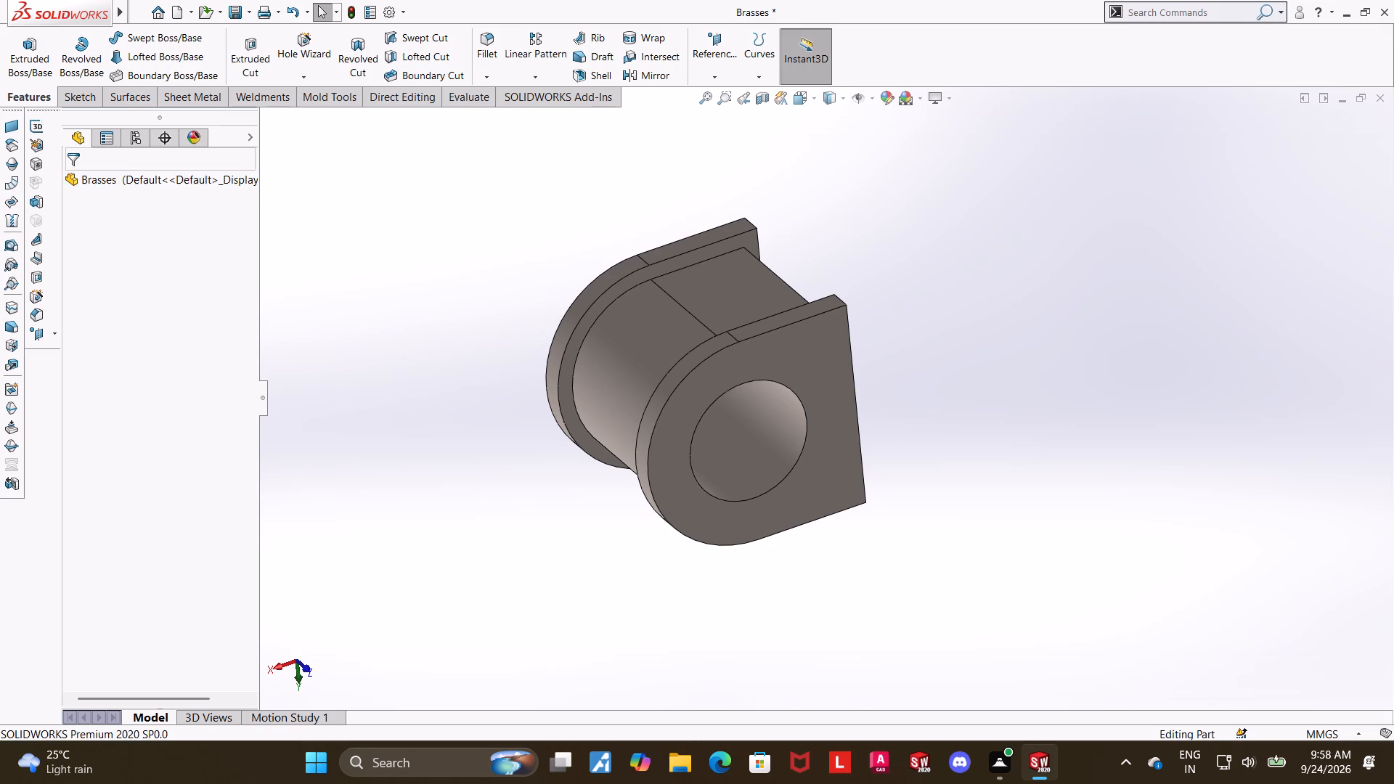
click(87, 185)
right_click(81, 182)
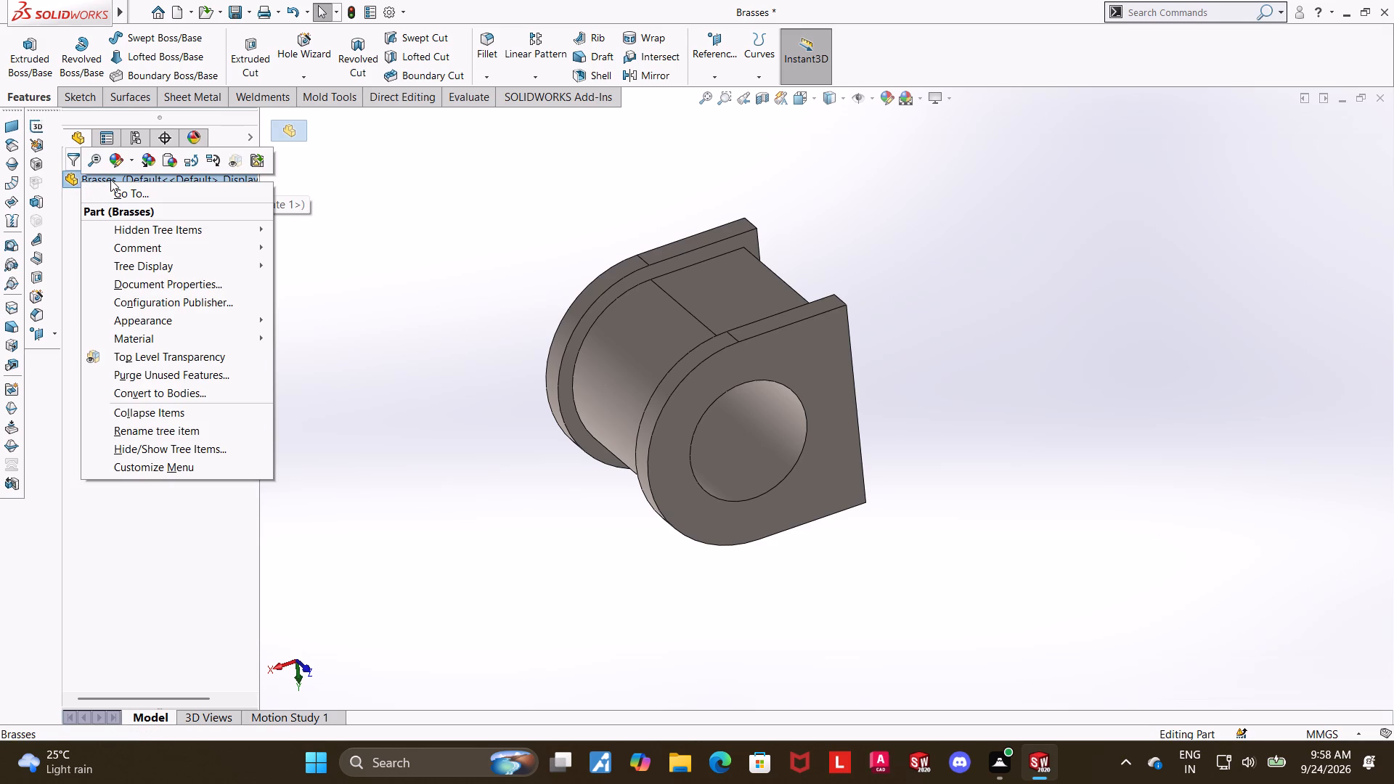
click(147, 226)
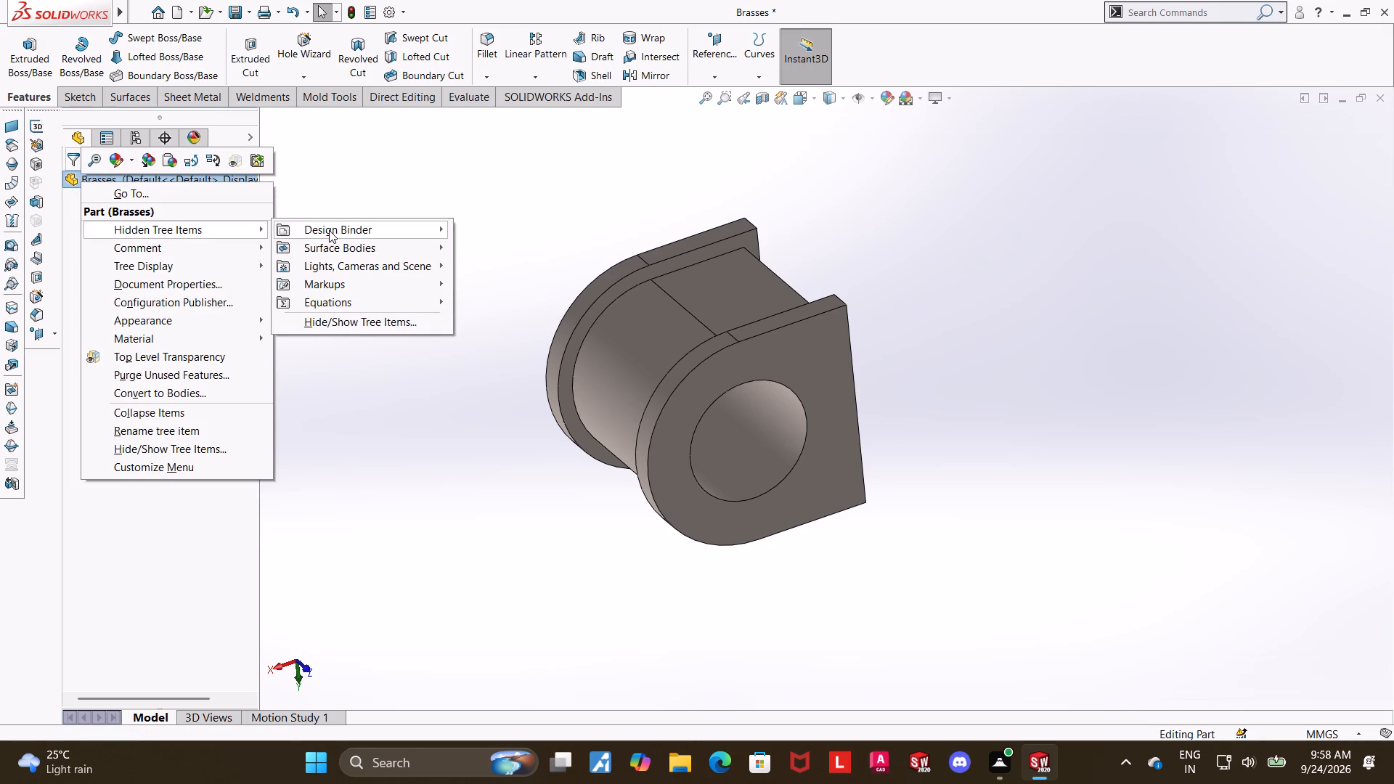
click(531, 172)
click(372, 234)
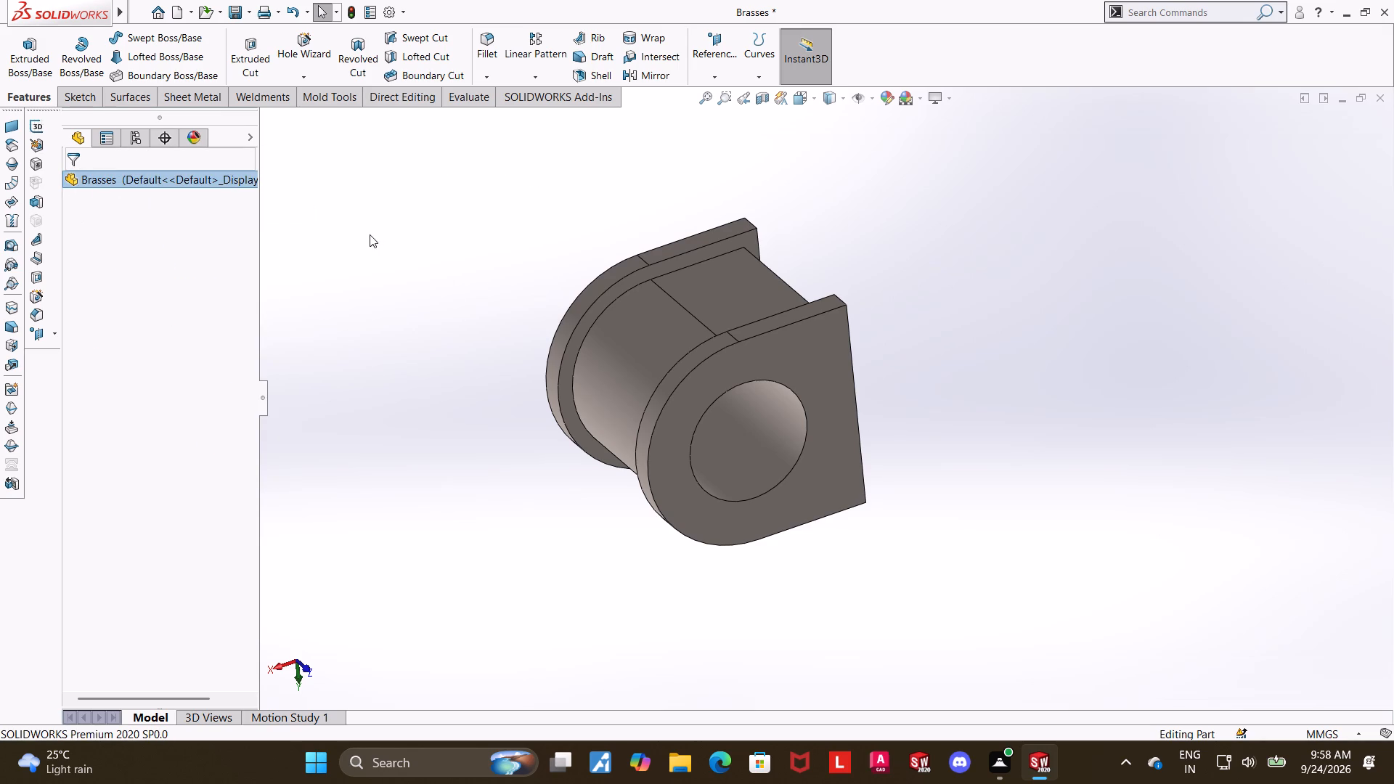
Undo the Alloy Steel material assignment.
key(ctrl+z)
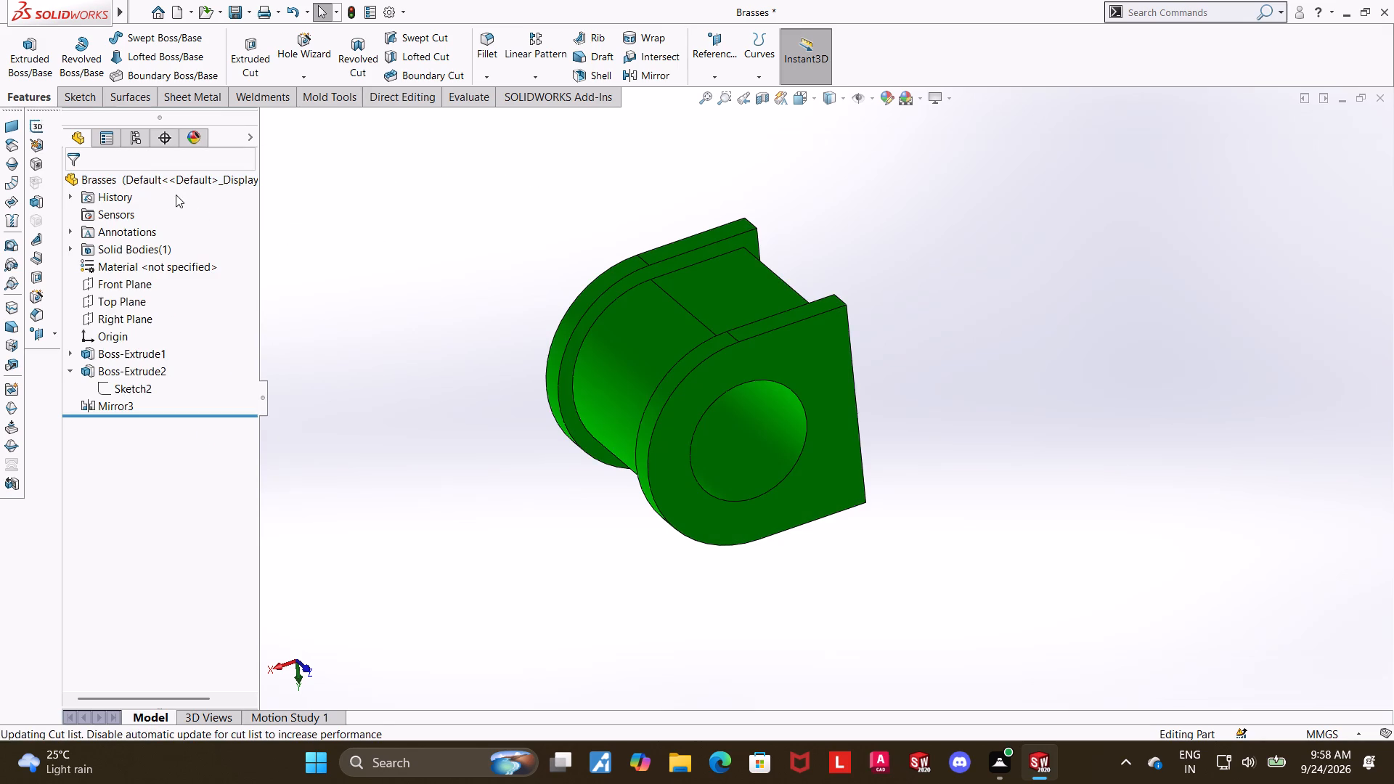
Assign Alloy Steel from the Steel materials to the Brasses part.
right_click(144, 263)
click(168, 273)
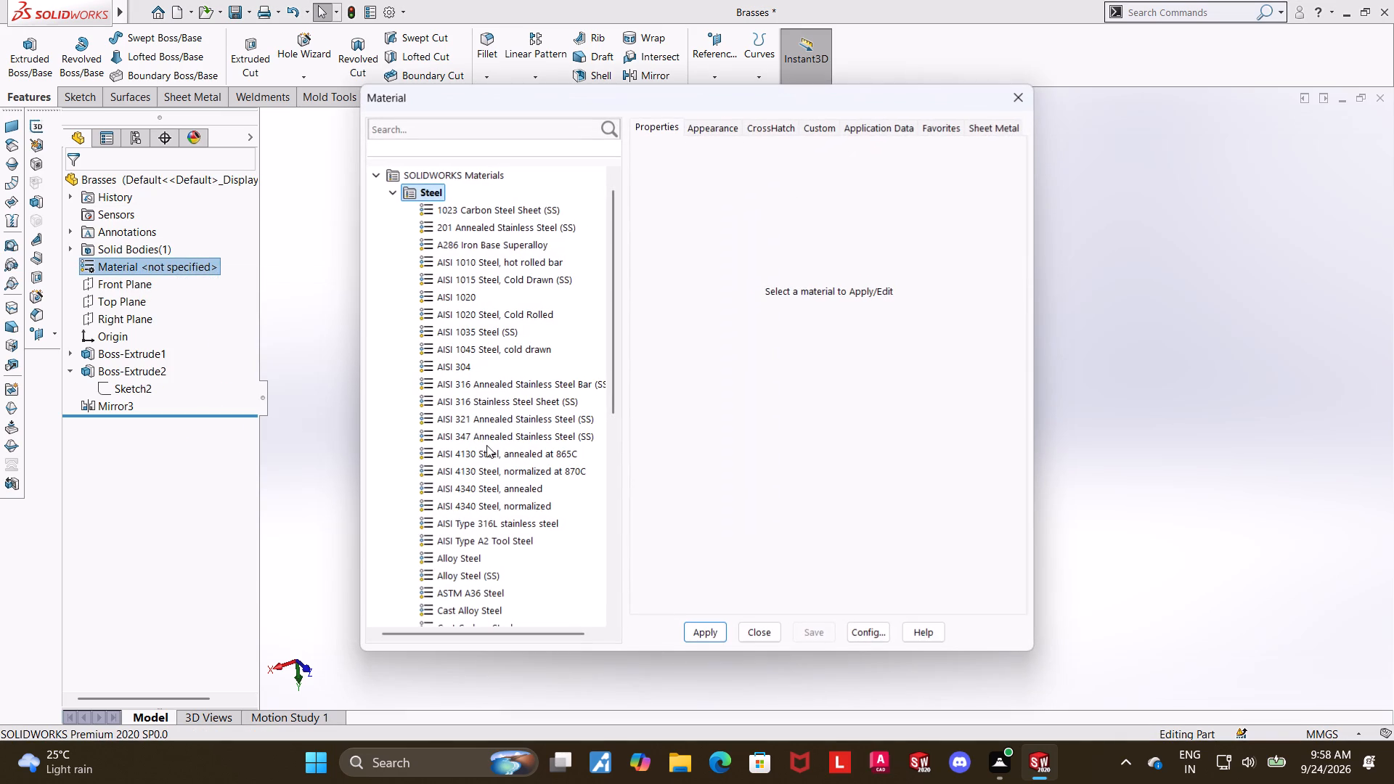
click(468, 563)
click(714, 629)
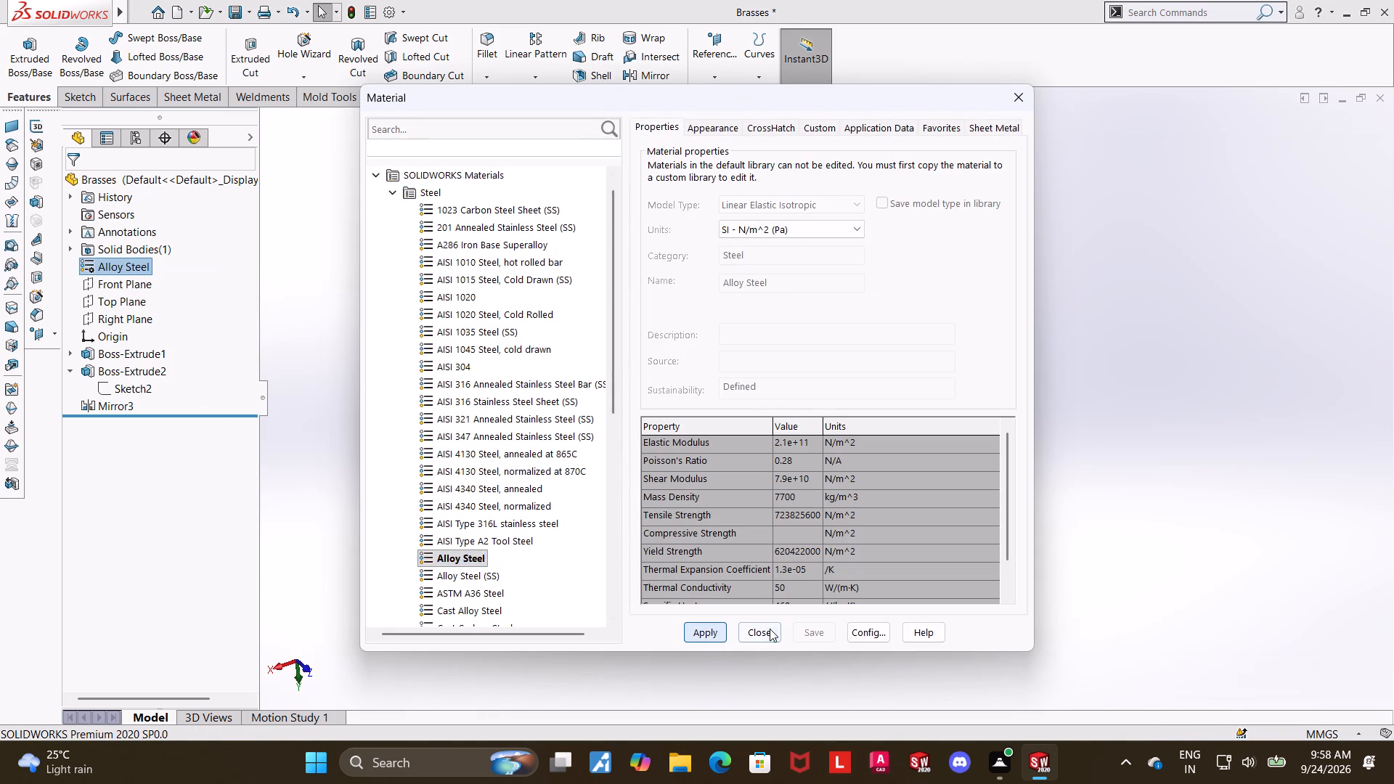
click(770, 629)
Recolour the whole Brasses part green using the standard colour swatches.
right_click(121, 180)
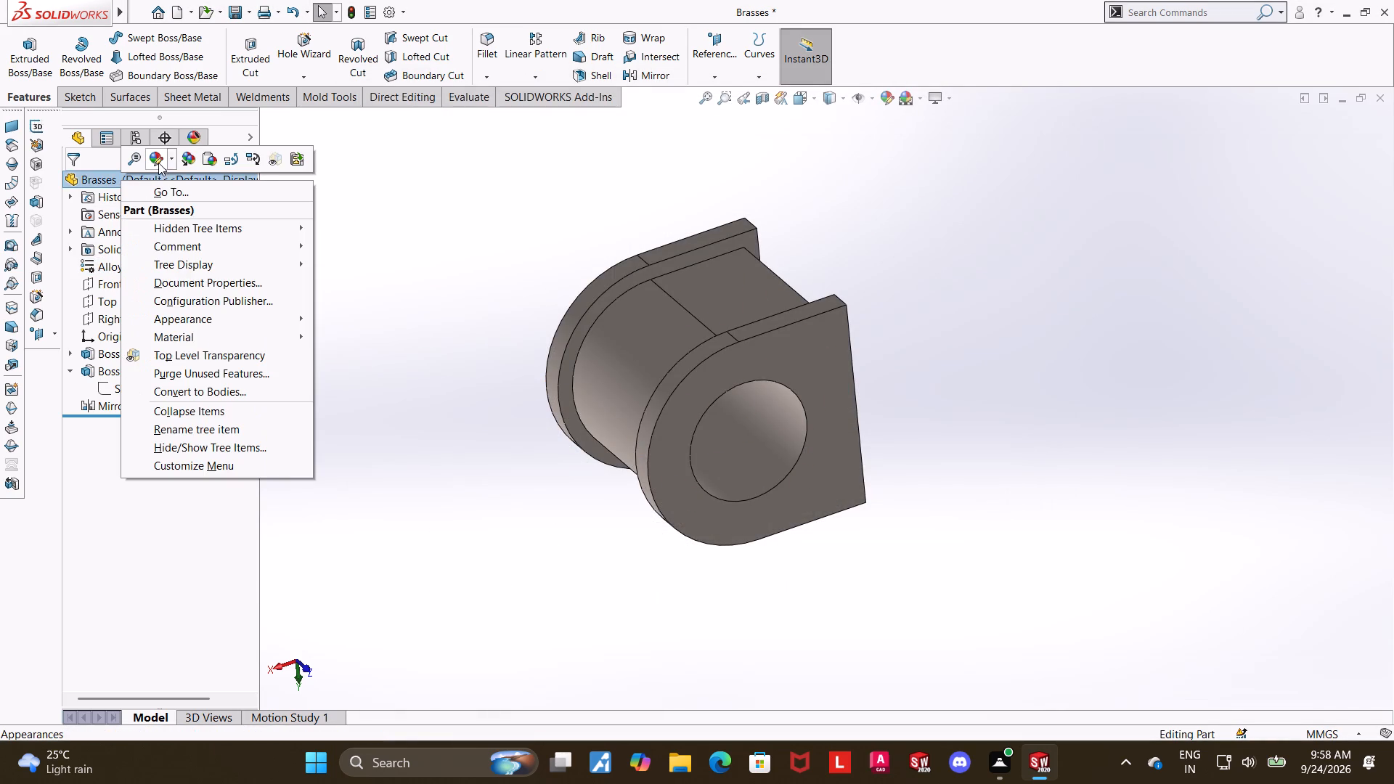
click(158, 163)
click(231, 194)
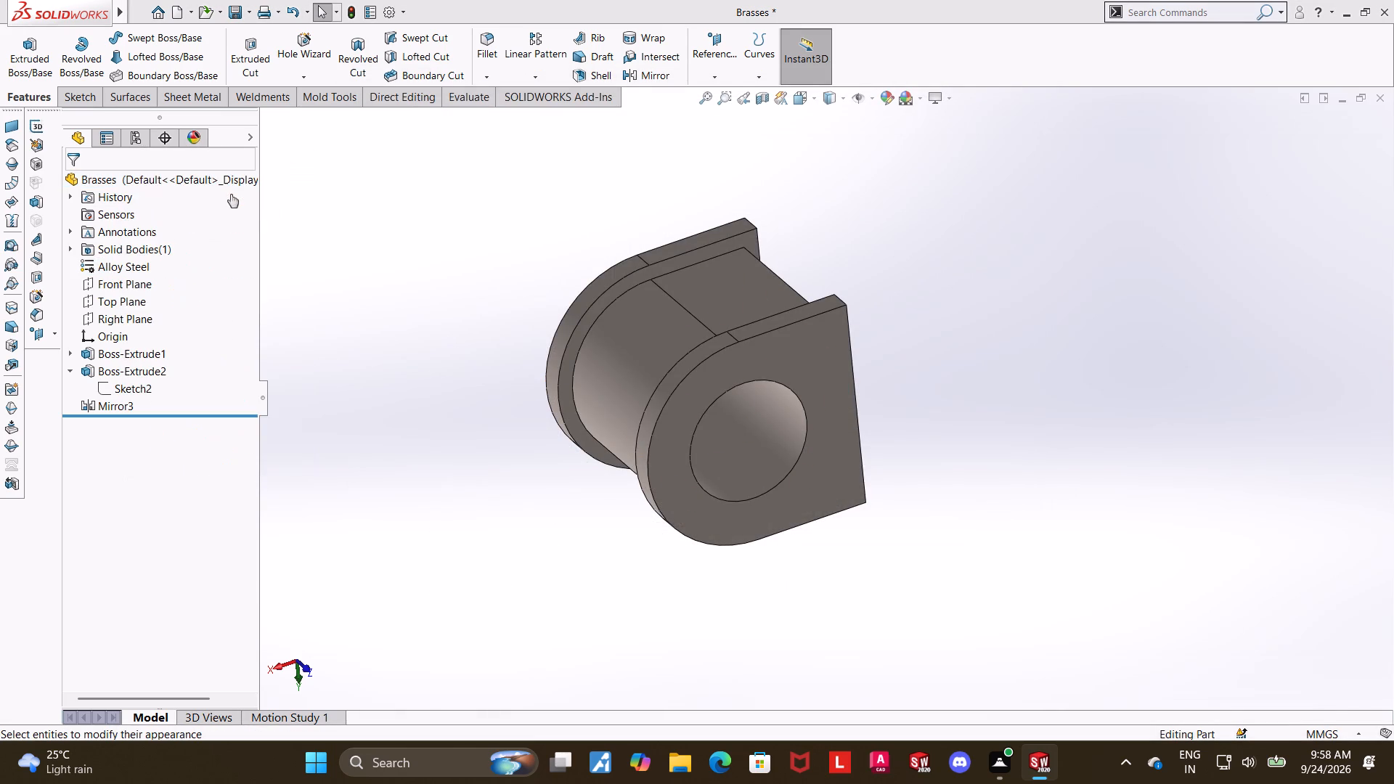
click(150, 569)
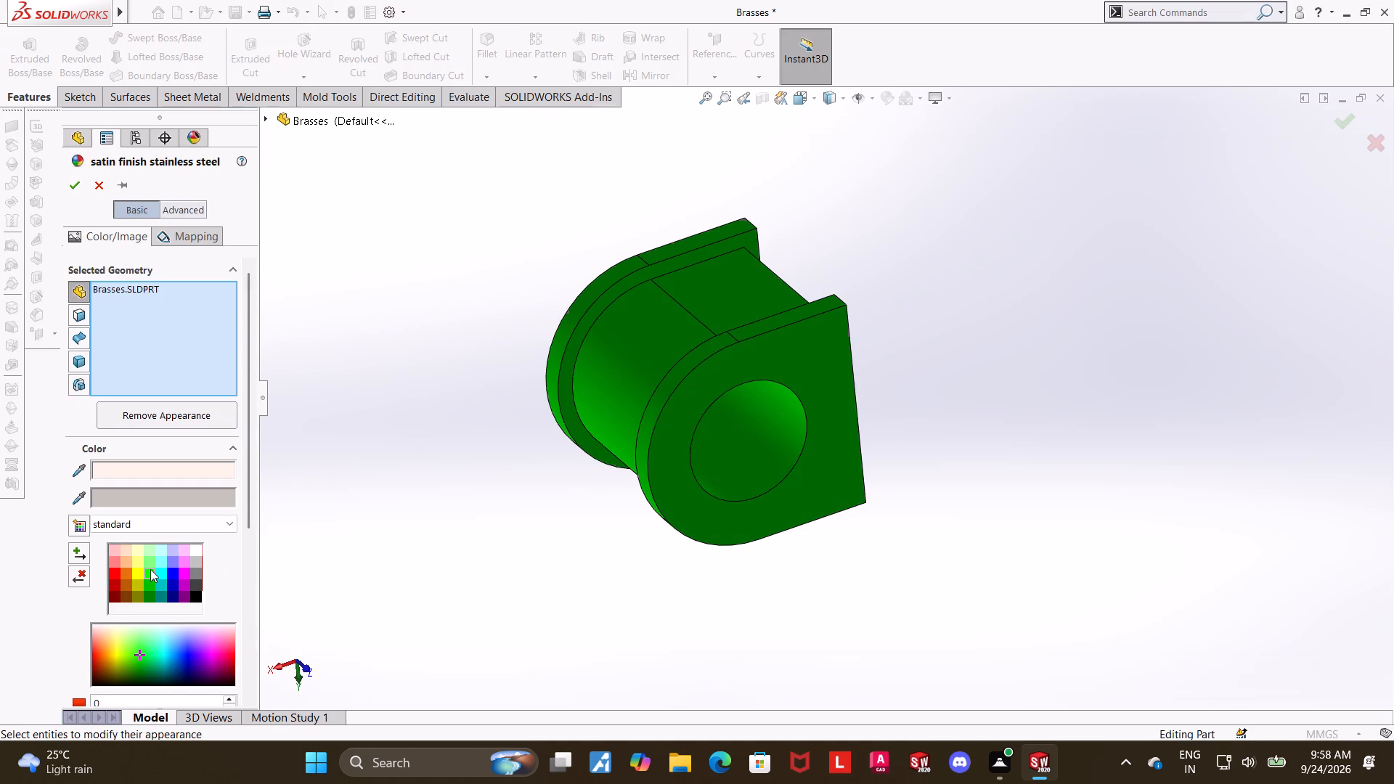
click(80, 184)
click(457, 224)
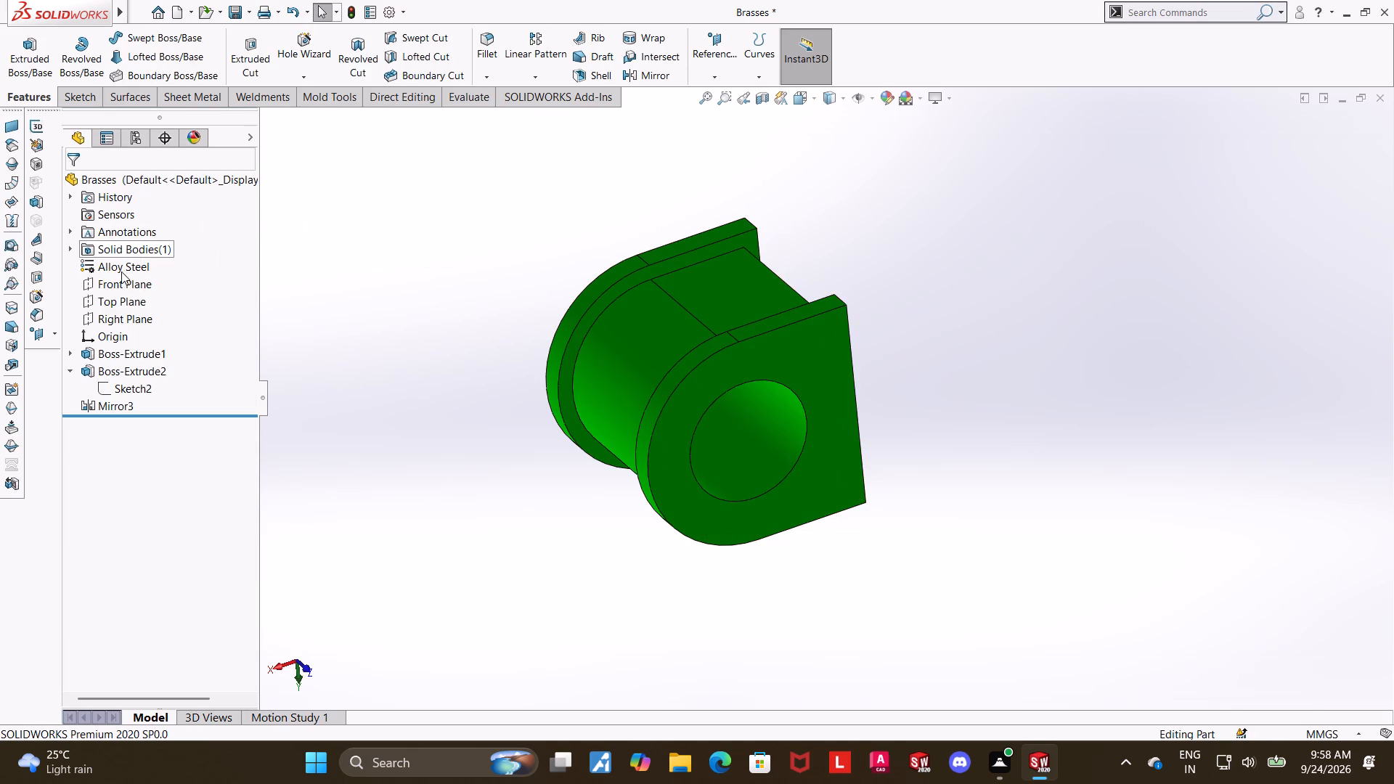
click(502, 226)
Rebuild and save the Brasses part.
click(235, 12)
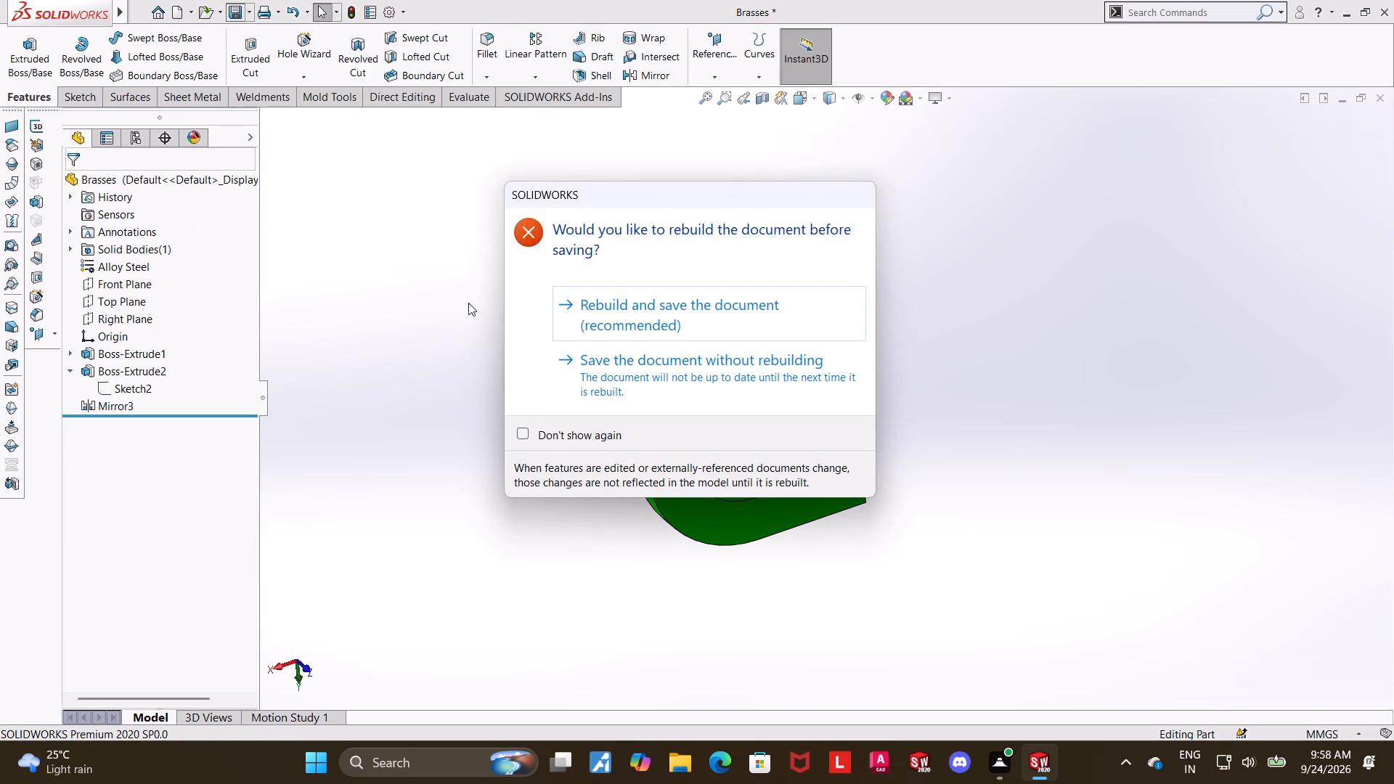
click(698, 303)
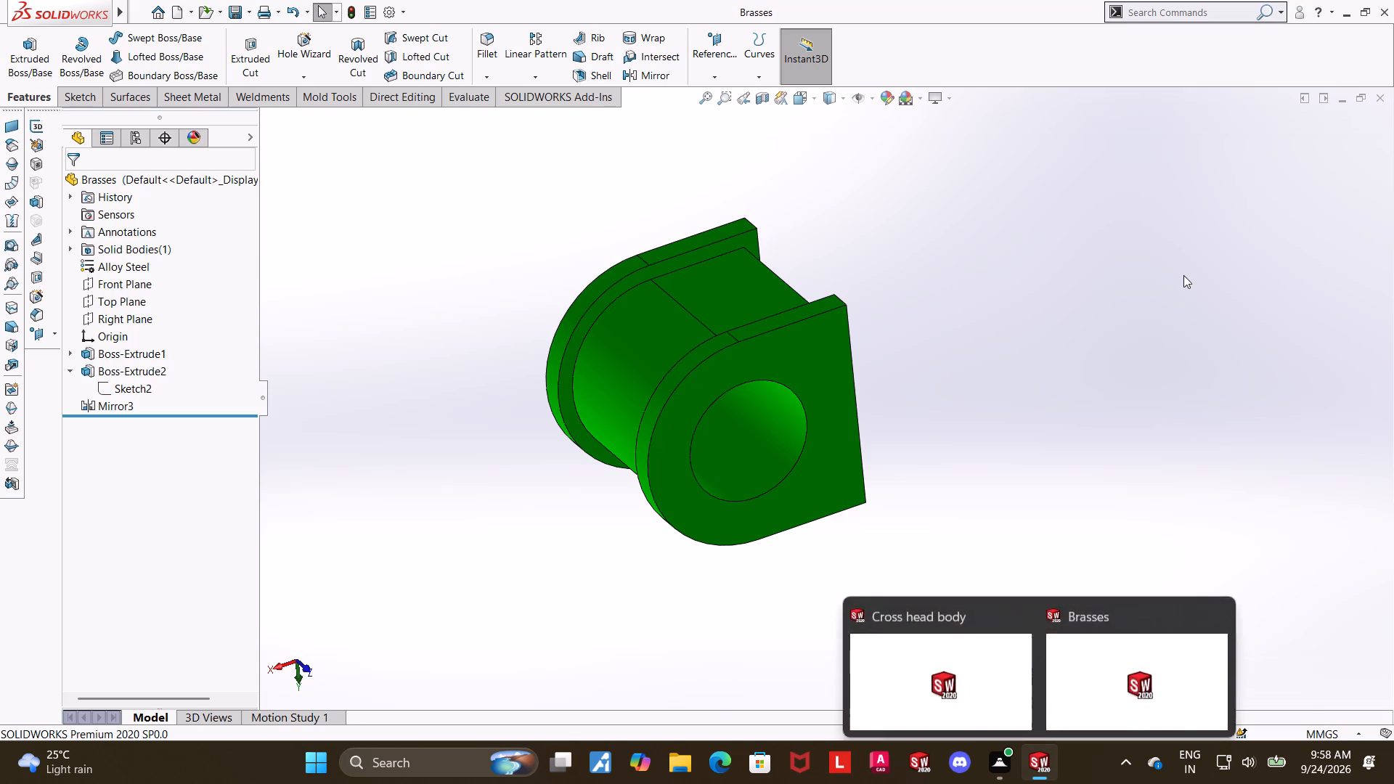
click(1183, 275)
Create a new part document and open a sketch on its Front Plane.
click(169, 16)
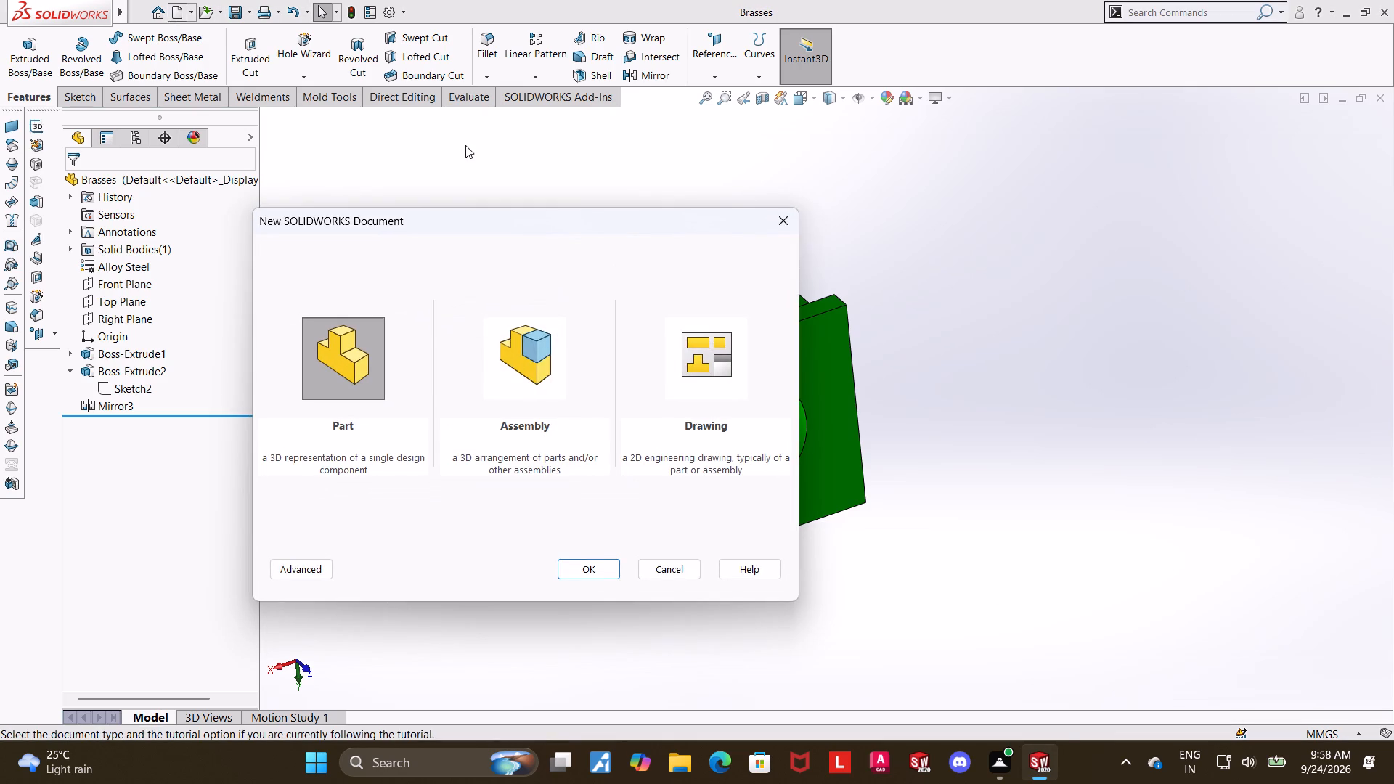
double_click(351, 337)
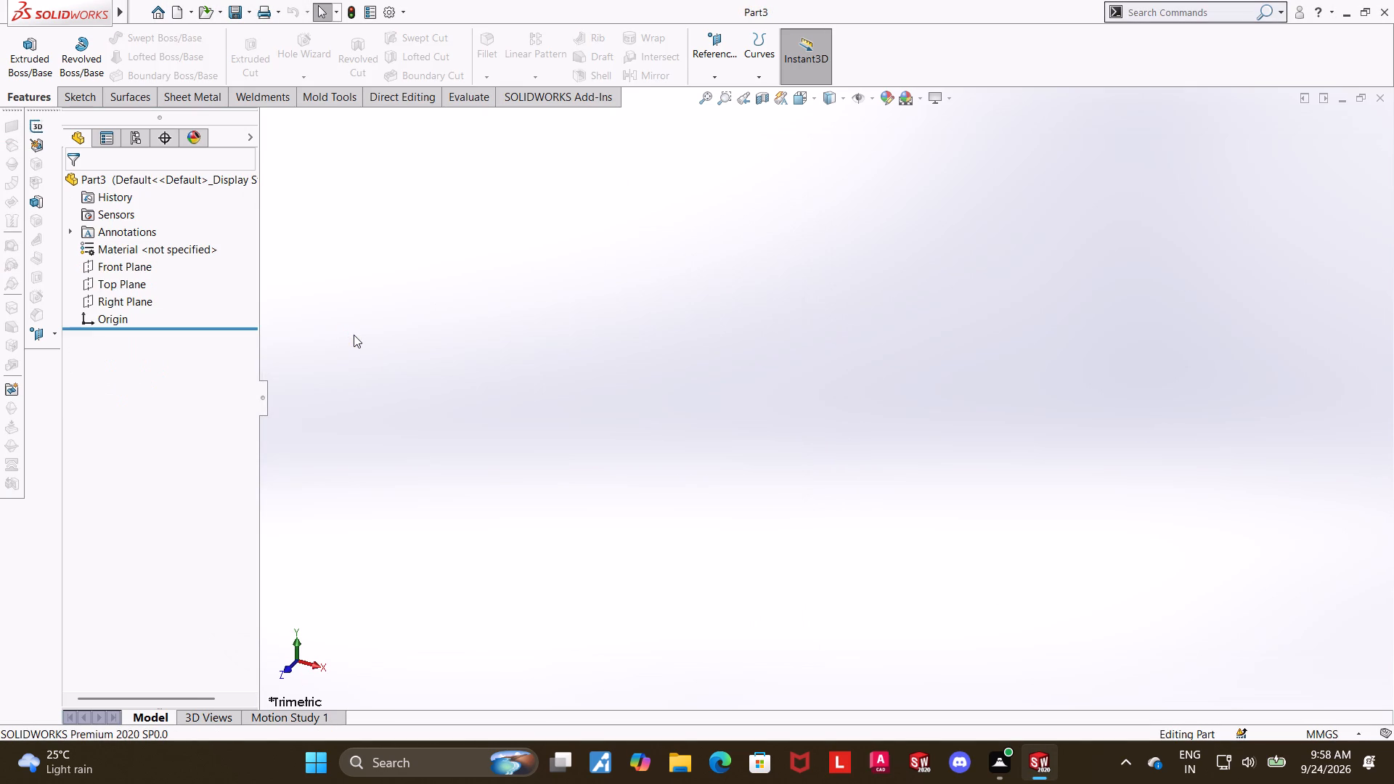
click(108, 269)
click(117, 250)
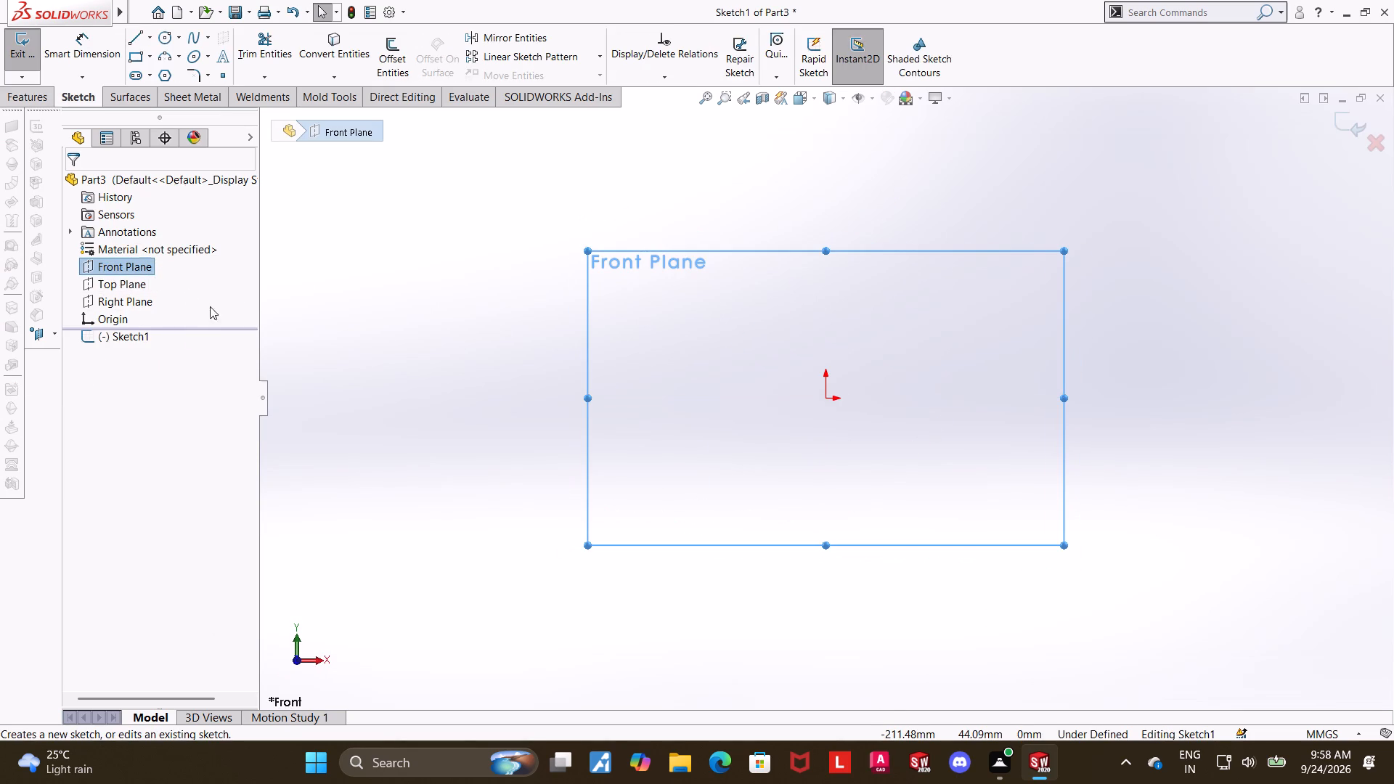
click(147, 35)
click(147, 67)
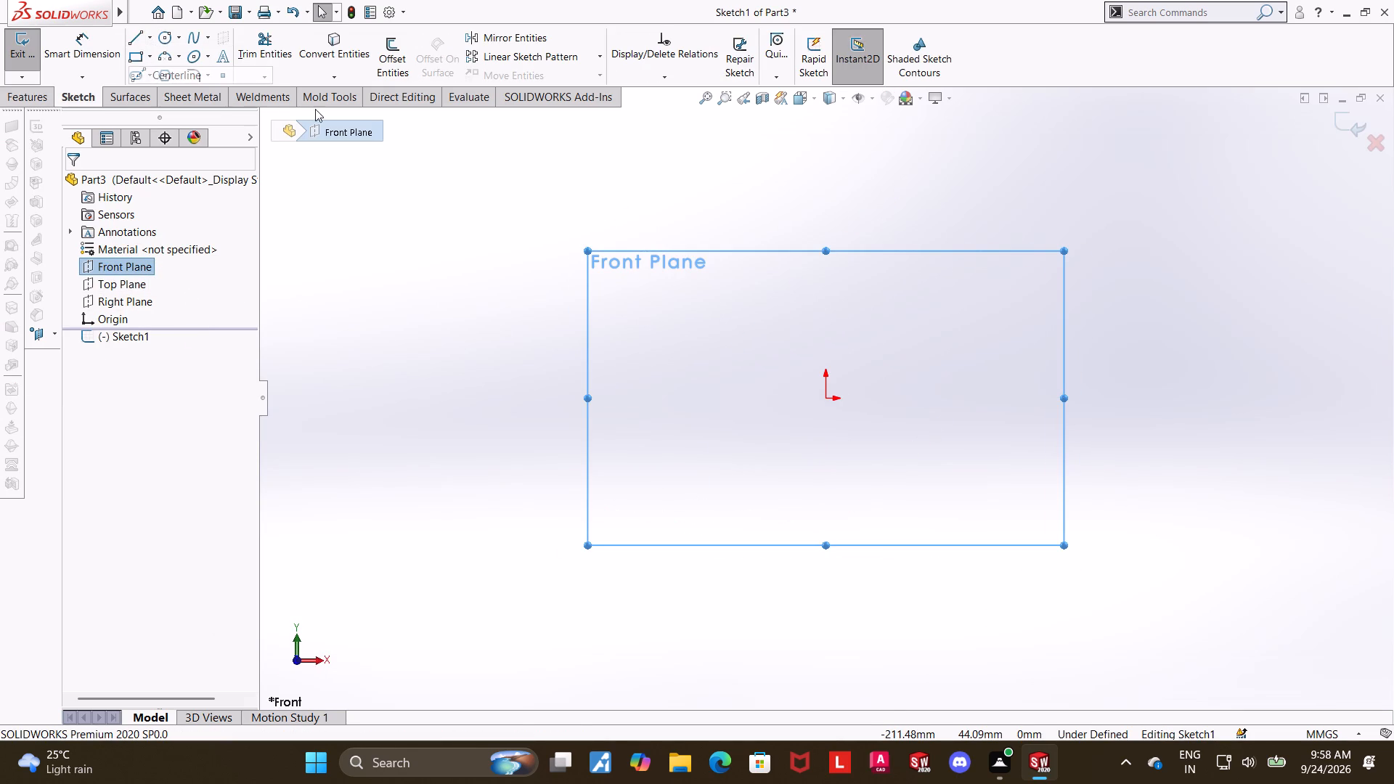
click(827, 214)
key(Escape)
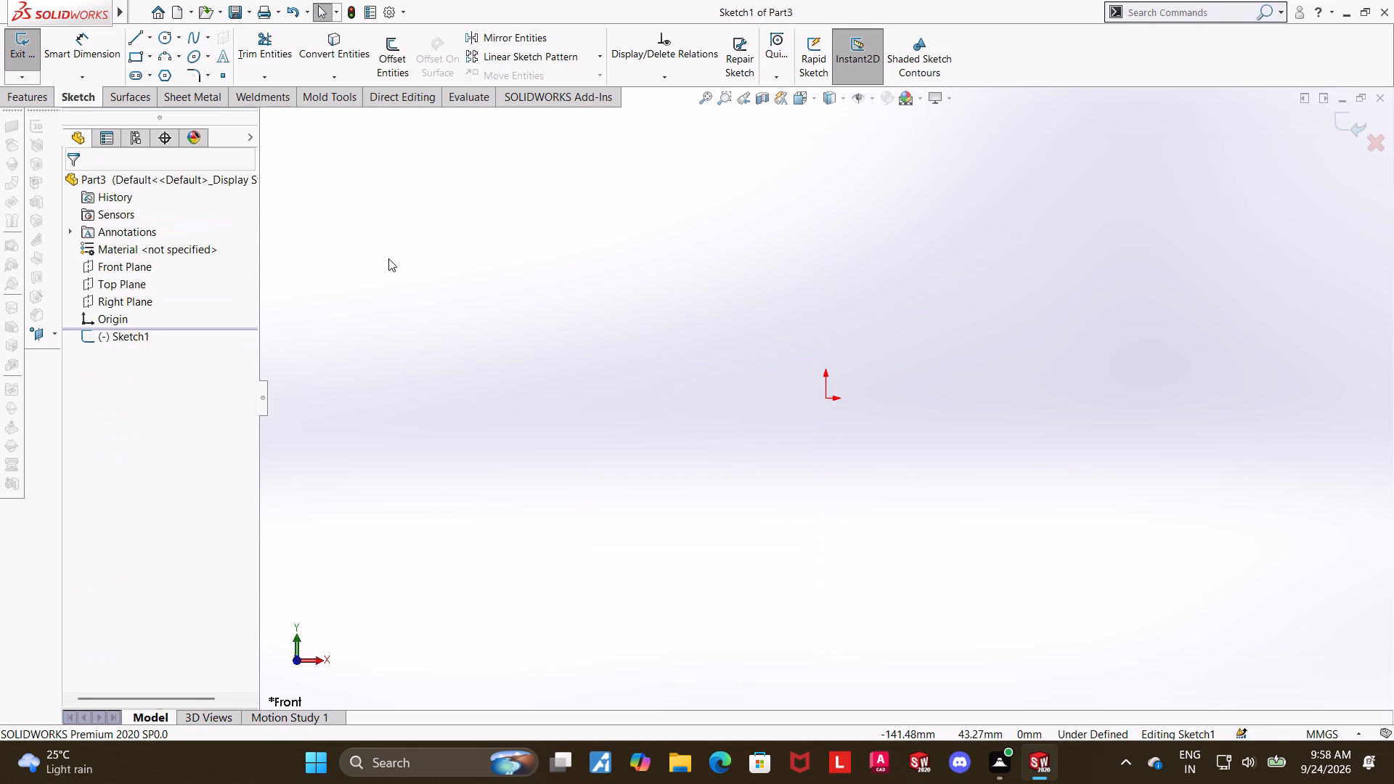
Sketch an upright center rectangle at the origin, about 81 mm wide and 159 mm high.
click(147, 55)
click(151, 92)
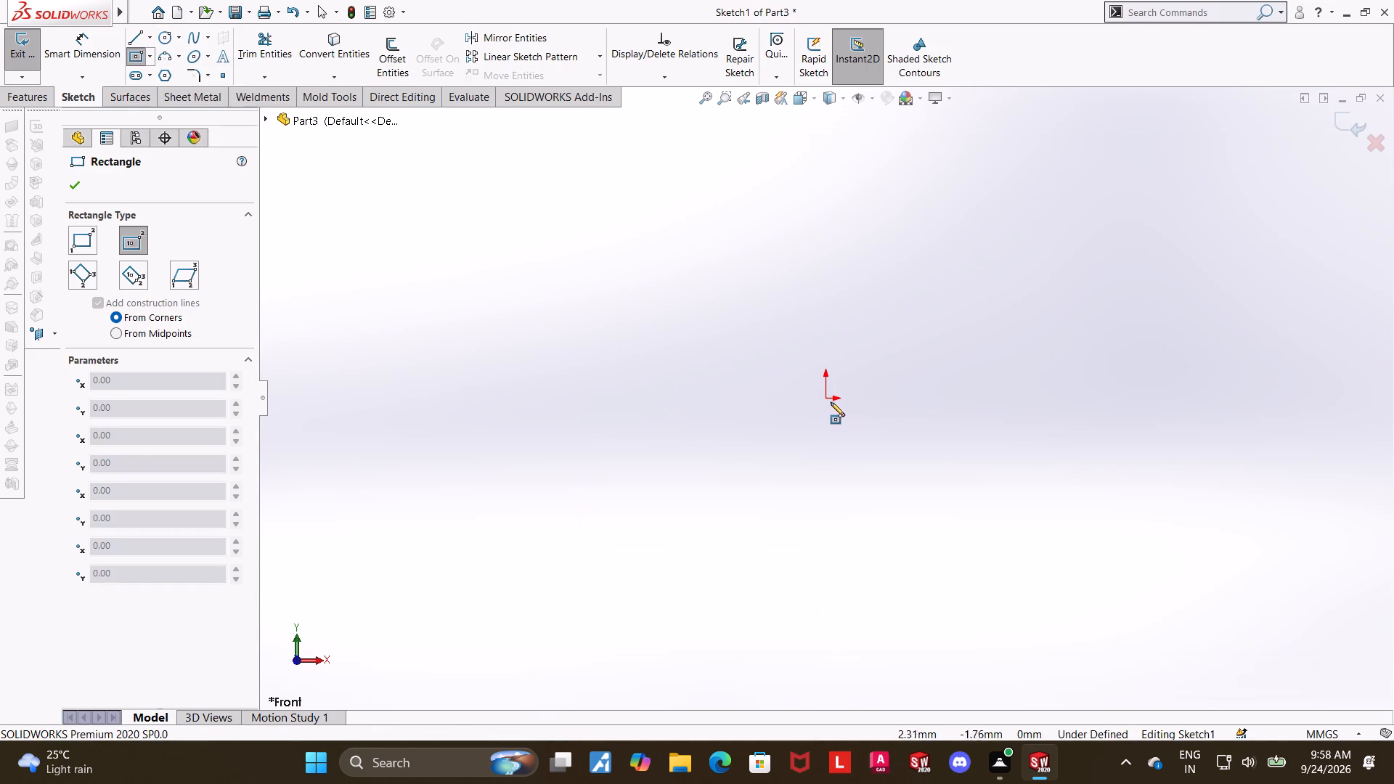
click(823, 398)
click(934, 186)
key(Escape)
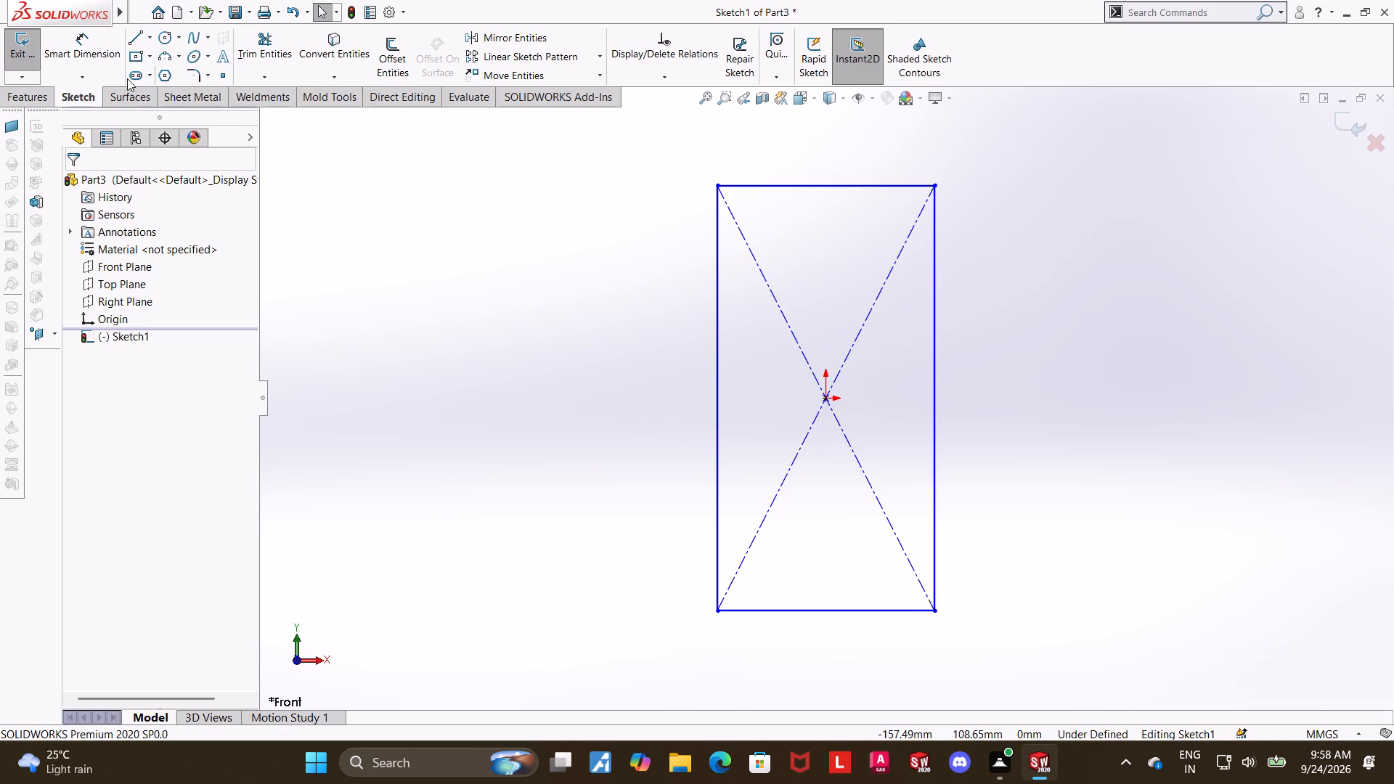
Sketch a shallow outward three-point arc of about 75 mm radius between the rectangle's two upper corners.
click(160, 58)
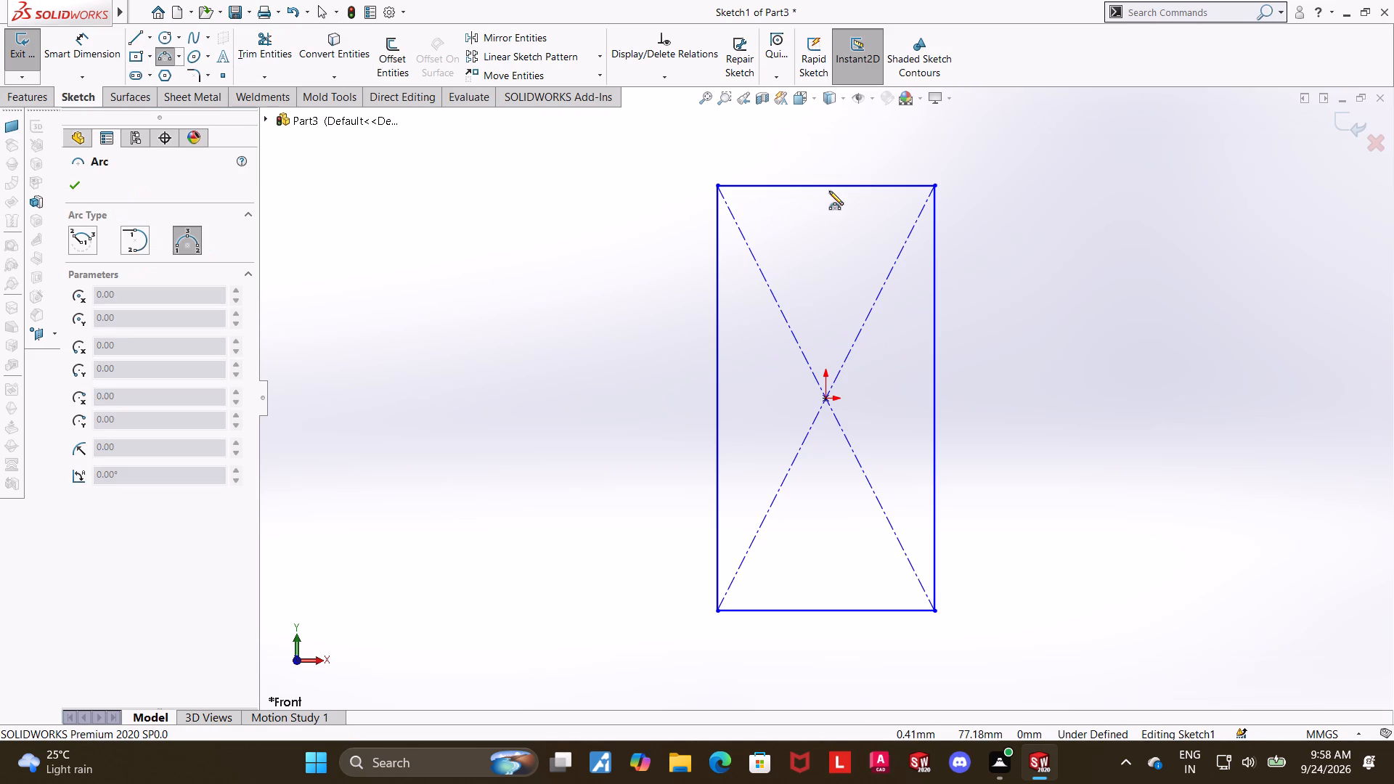
click(714, 184)
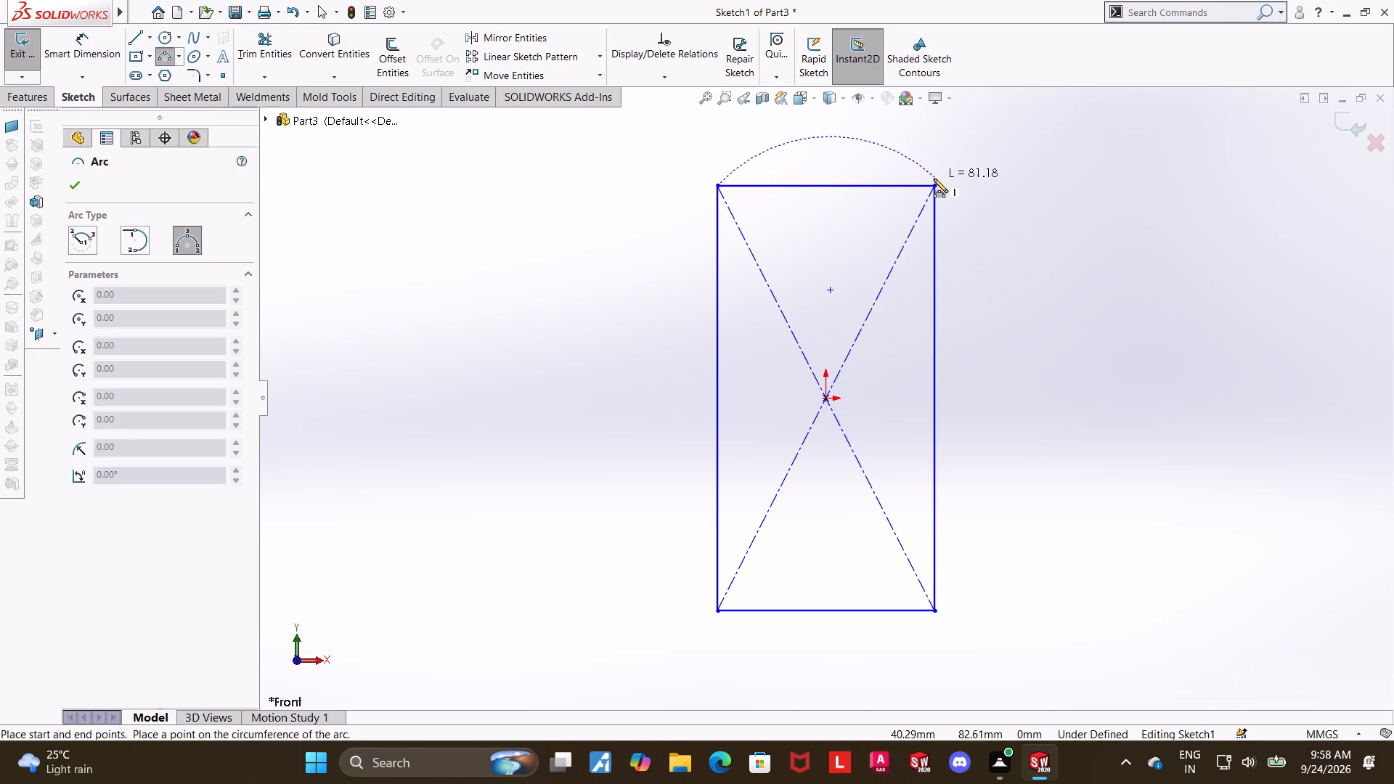
click(932, 183)
click(873, 160)
key(Escape)
key(Escape)
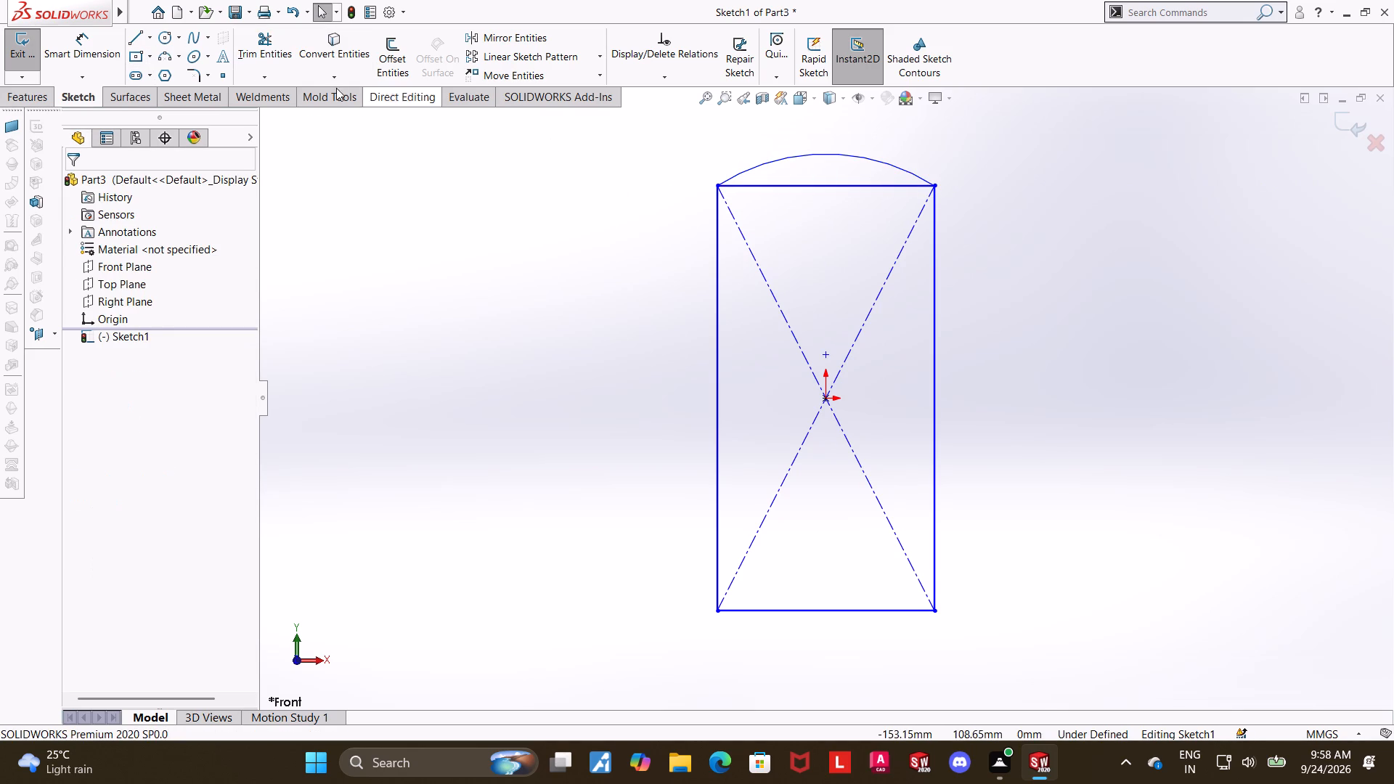
Dimension the upper arc with a radius of 110 mm.
click(103, 53)
click(865, 160)
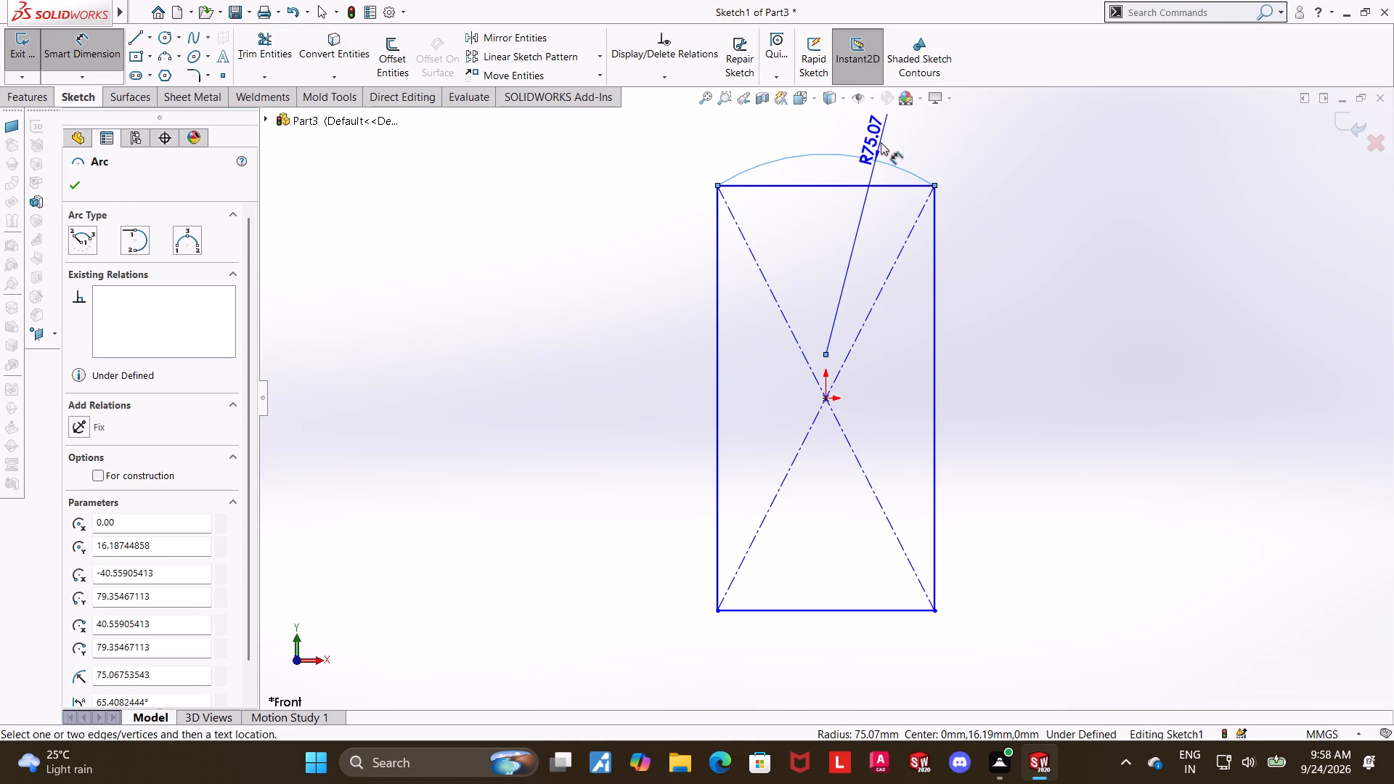
click(881, 142)
text(110)
key(Return)
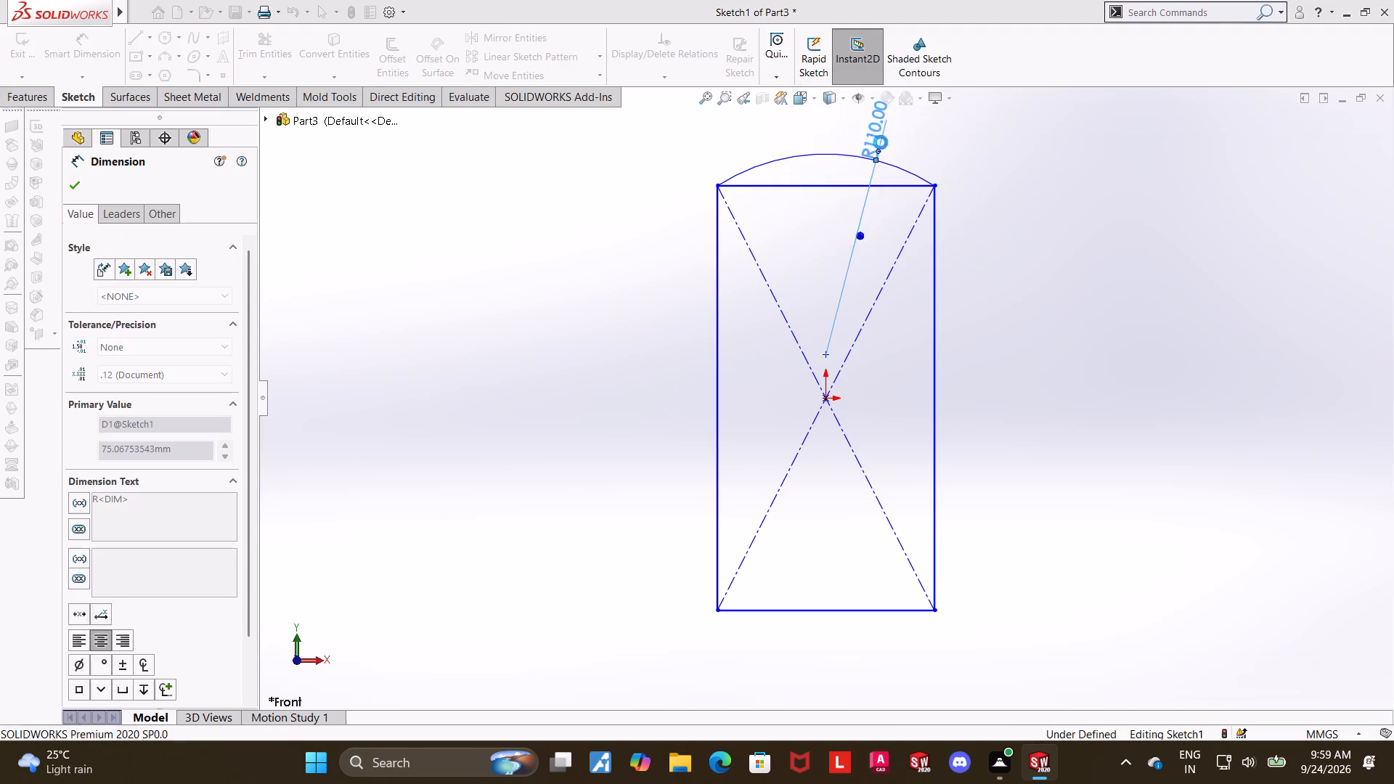
key(Escape)
key(Escape)
Trim away the rectangle's top edge beneath the arc.
click(245, 44)
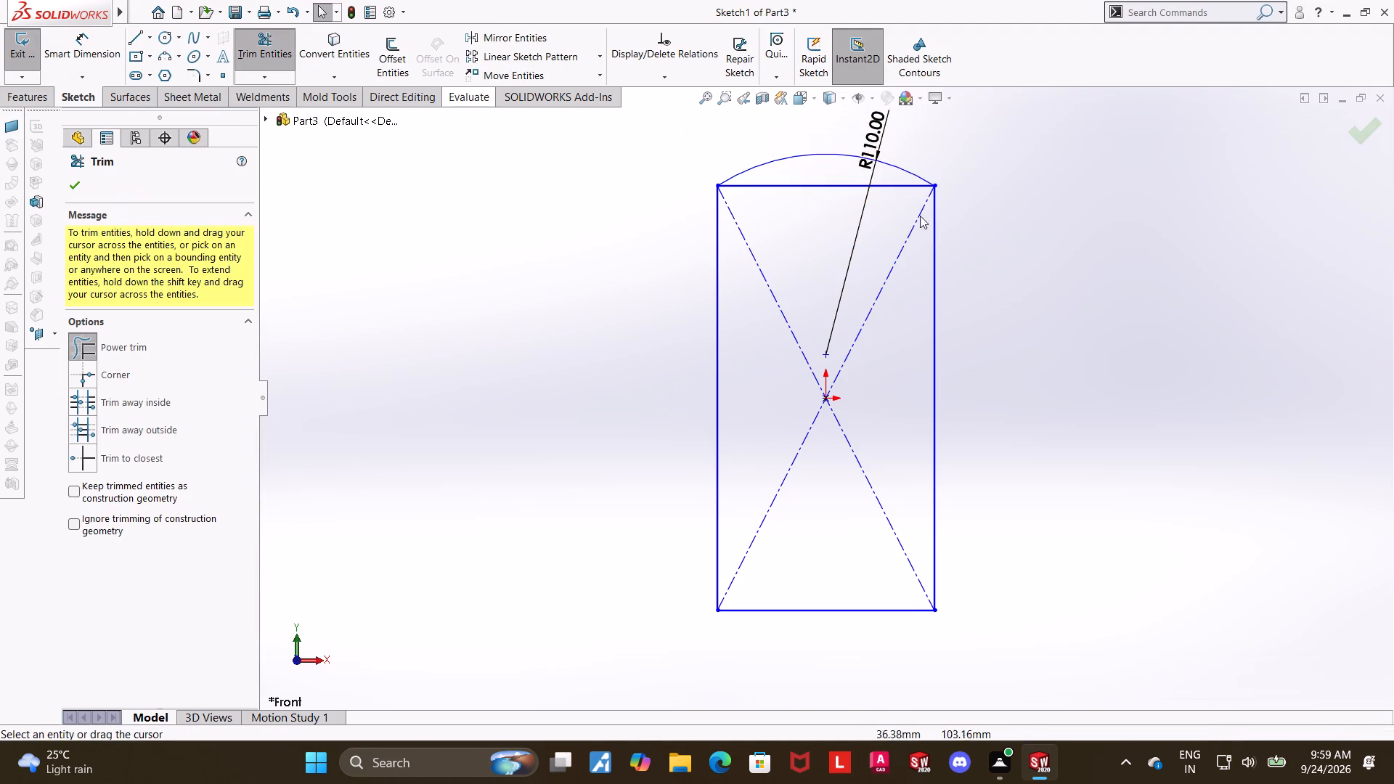
scroll(987, 237, down, 2)
drag(735, 176, 734, 220)
drag(769, 150, 765, 194)
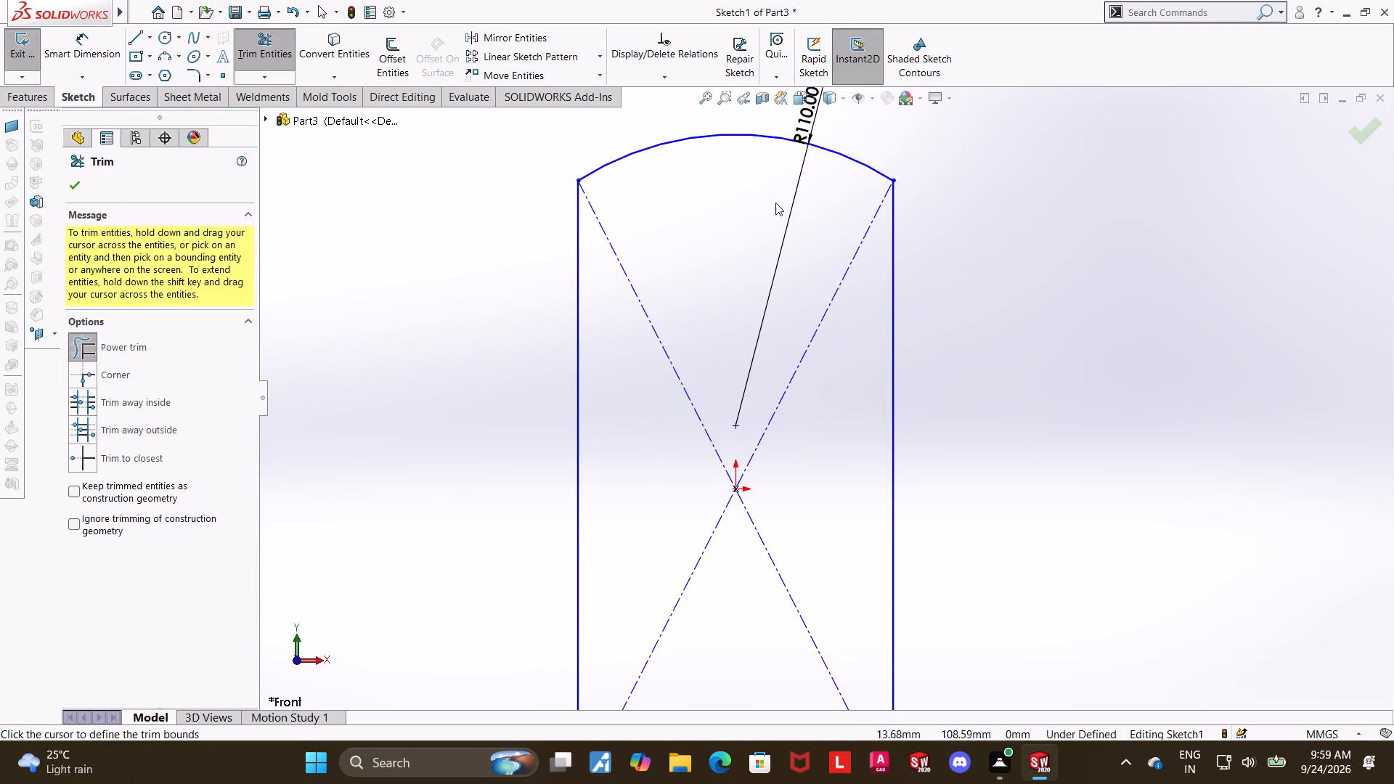
scroll(778, 203, up, 5)
key(Escape)
key(Escape)
Draw a horizontal centerline from the origin out past the rectangle's left side.
click(147, 34)
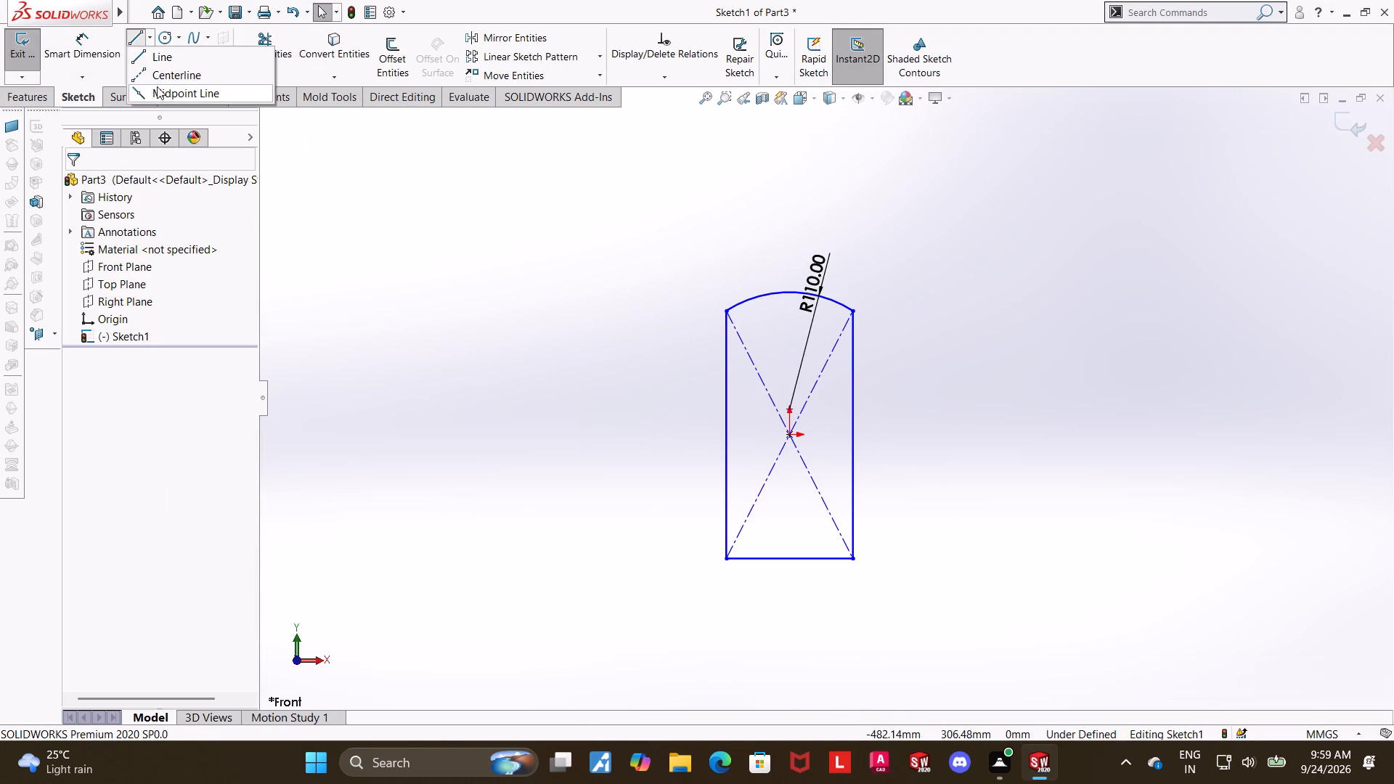
click(155, 78)
click(791, 435)
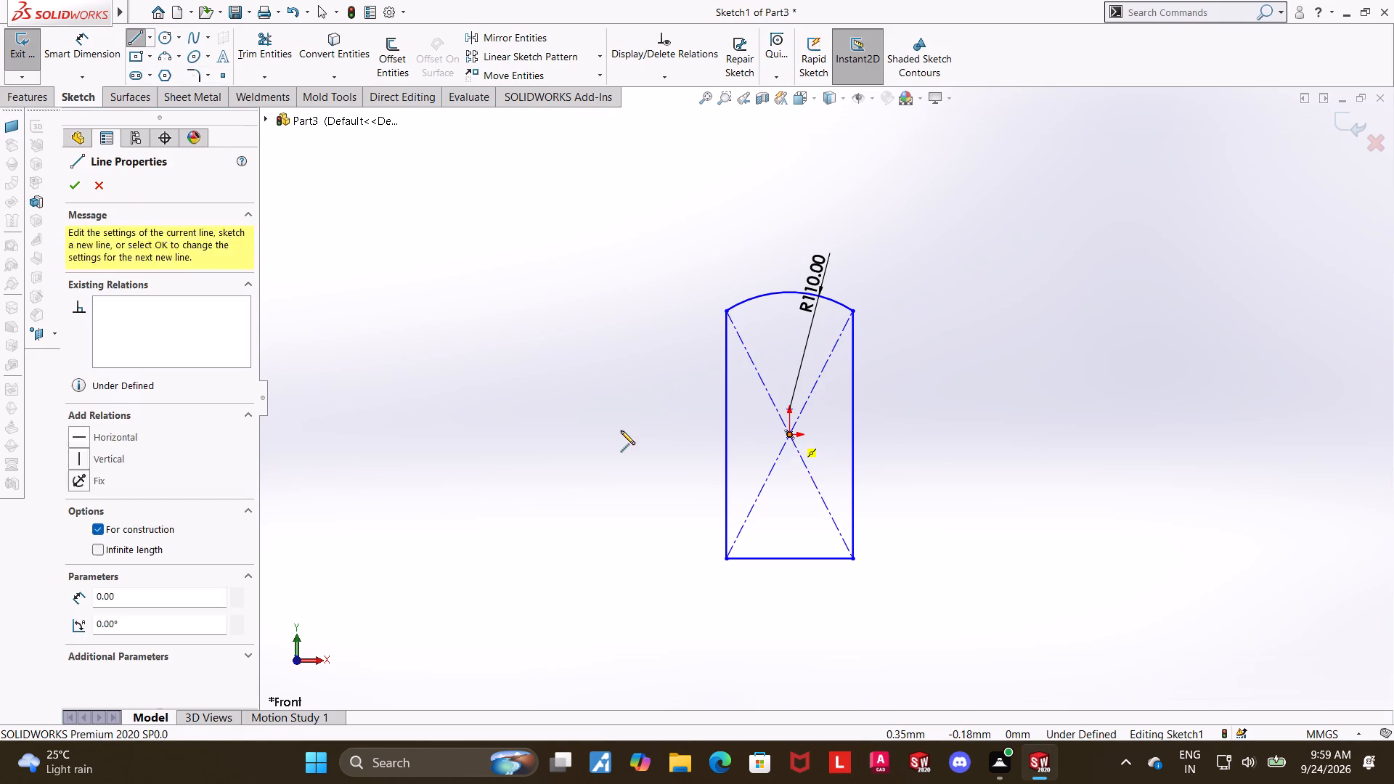
click(585, 433)
key(Escape)
key(Escape)
key(Escape)
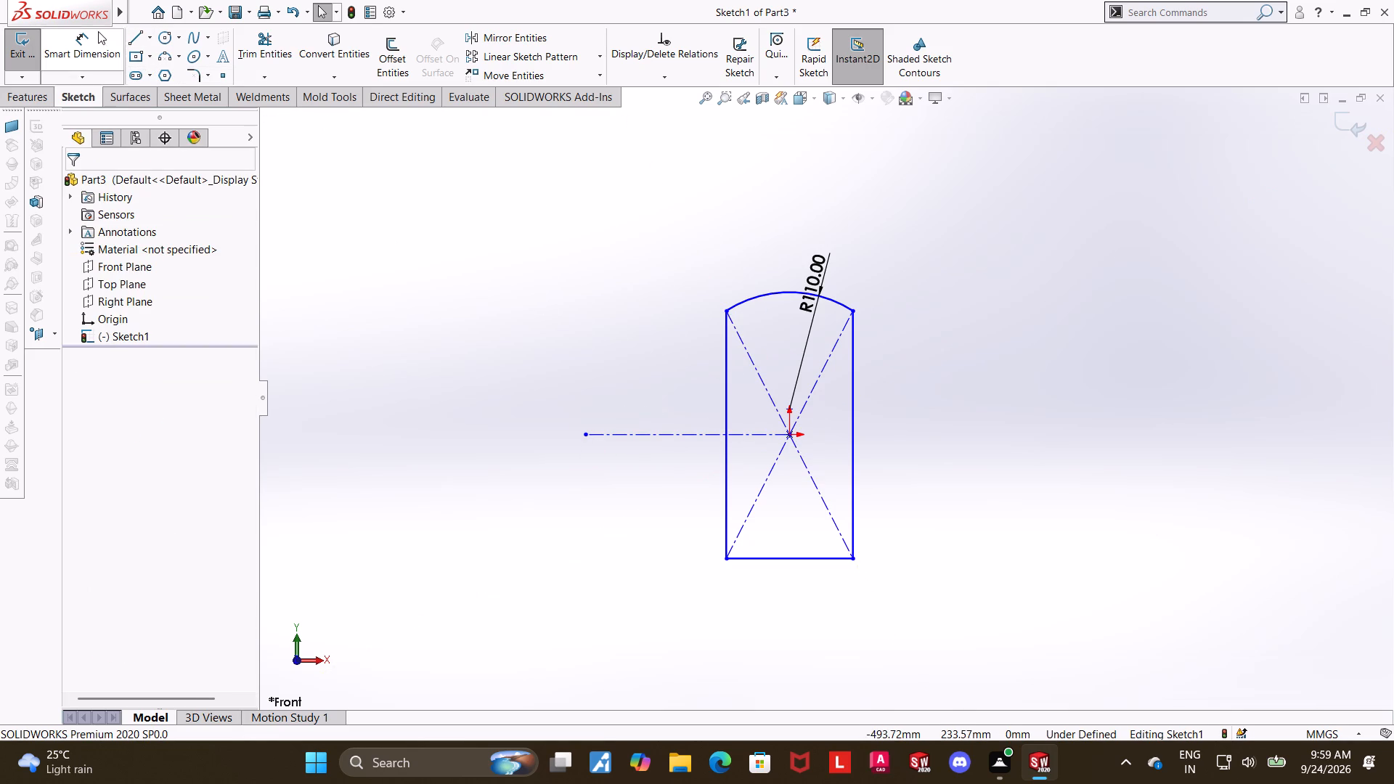
Mirror the upper arc about the horizontal centerline to the rectangle's lower end.
click(476, 36)
click(769, 297)
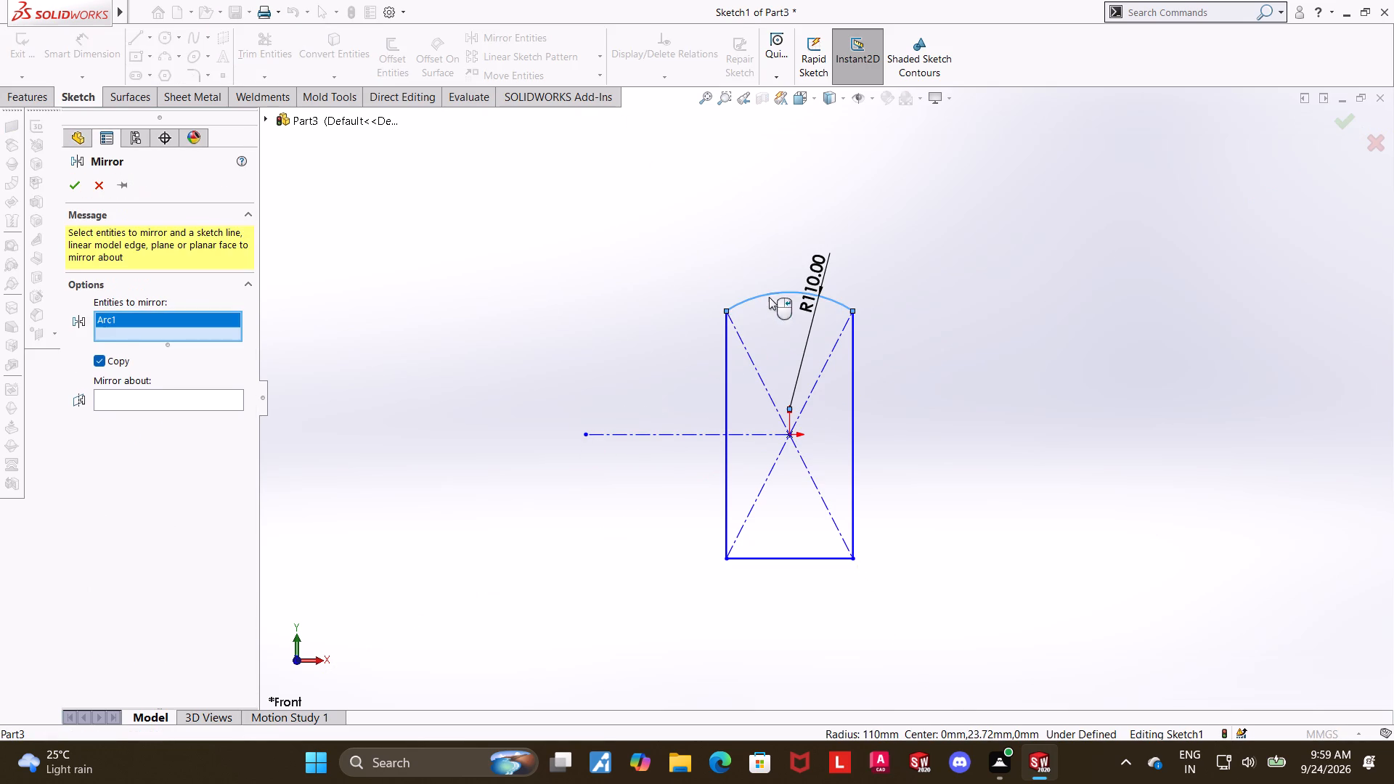
click(118, 399)
click(707, 437)
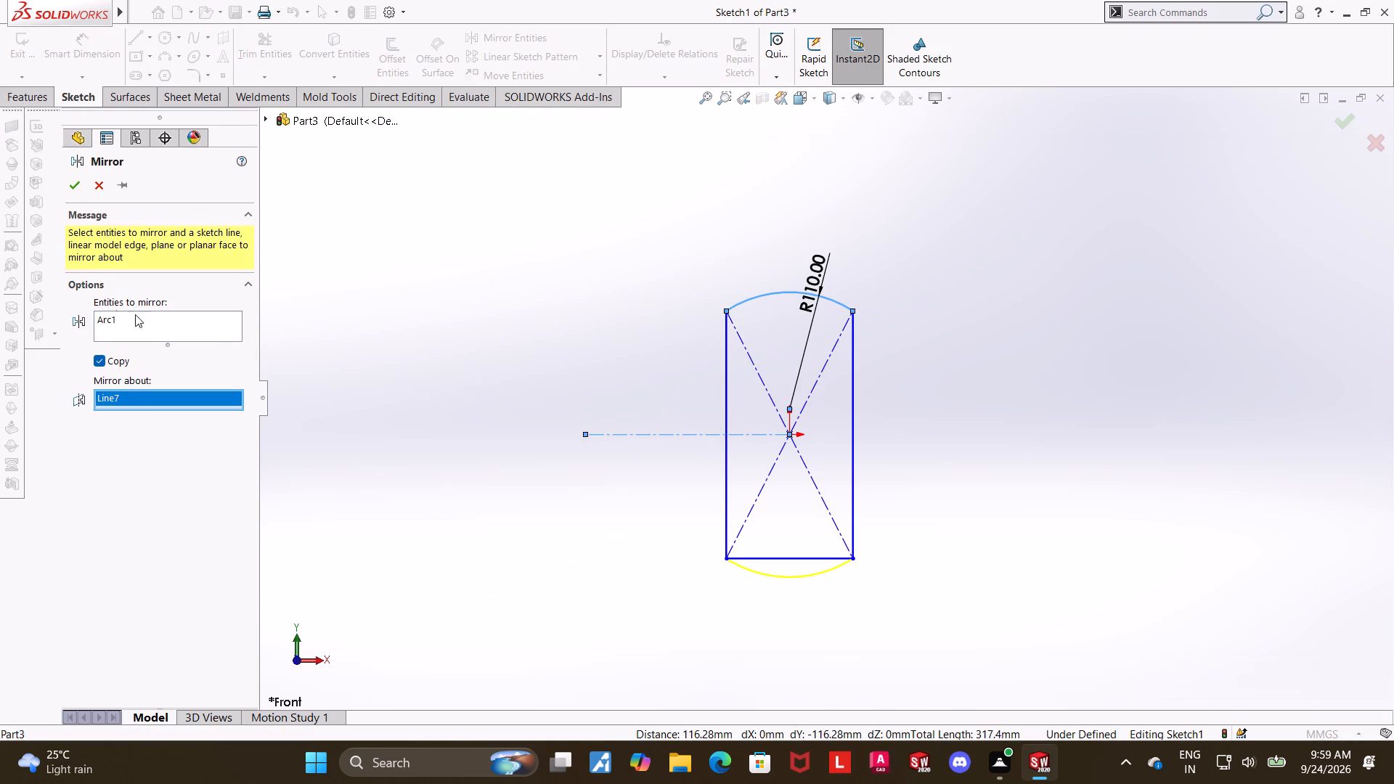
click(74, 189)
click(538, 339)
Trim away the rectangle's bottom edge above the mirrored arc.
click(257, 47)
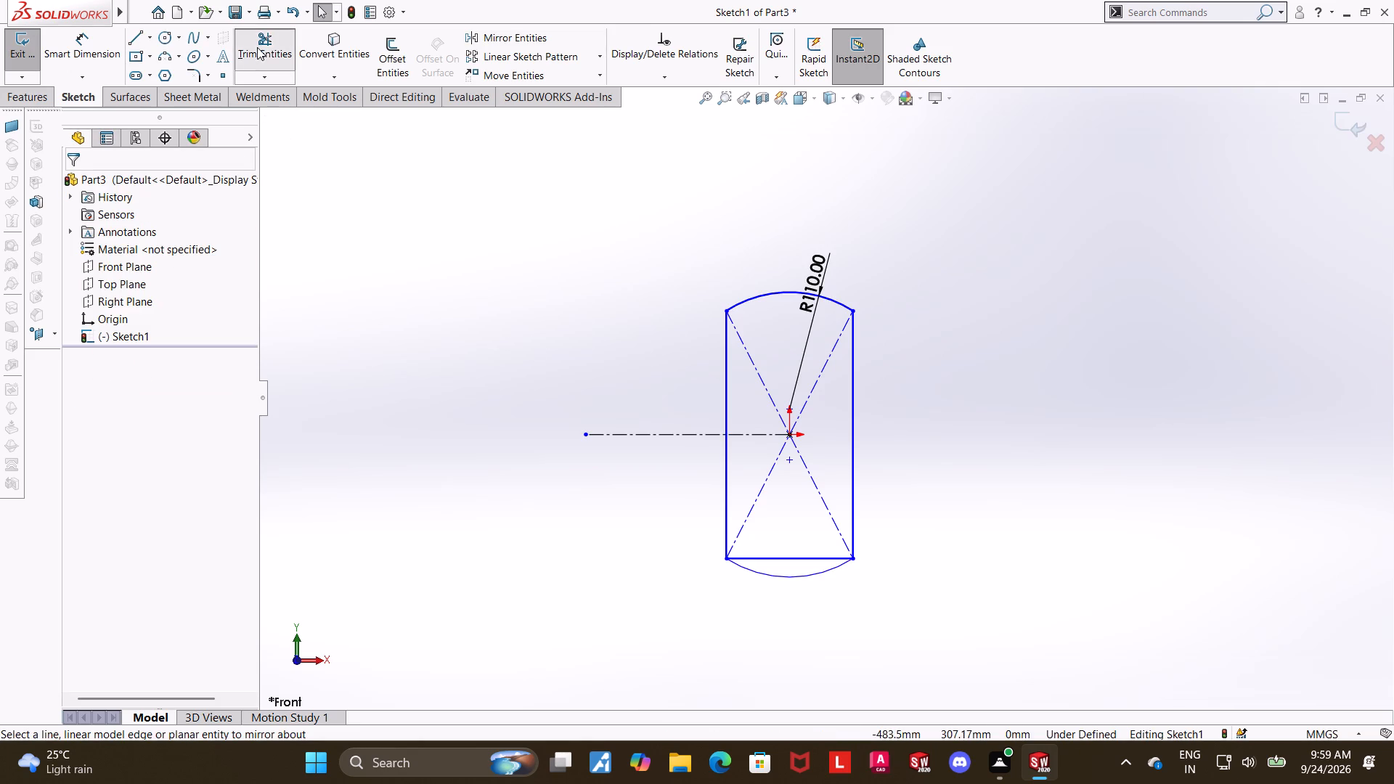
scroll(905, 582, down, 3)
drag(690, 471, 692, 506)
drag(668, 490, 667, 517)
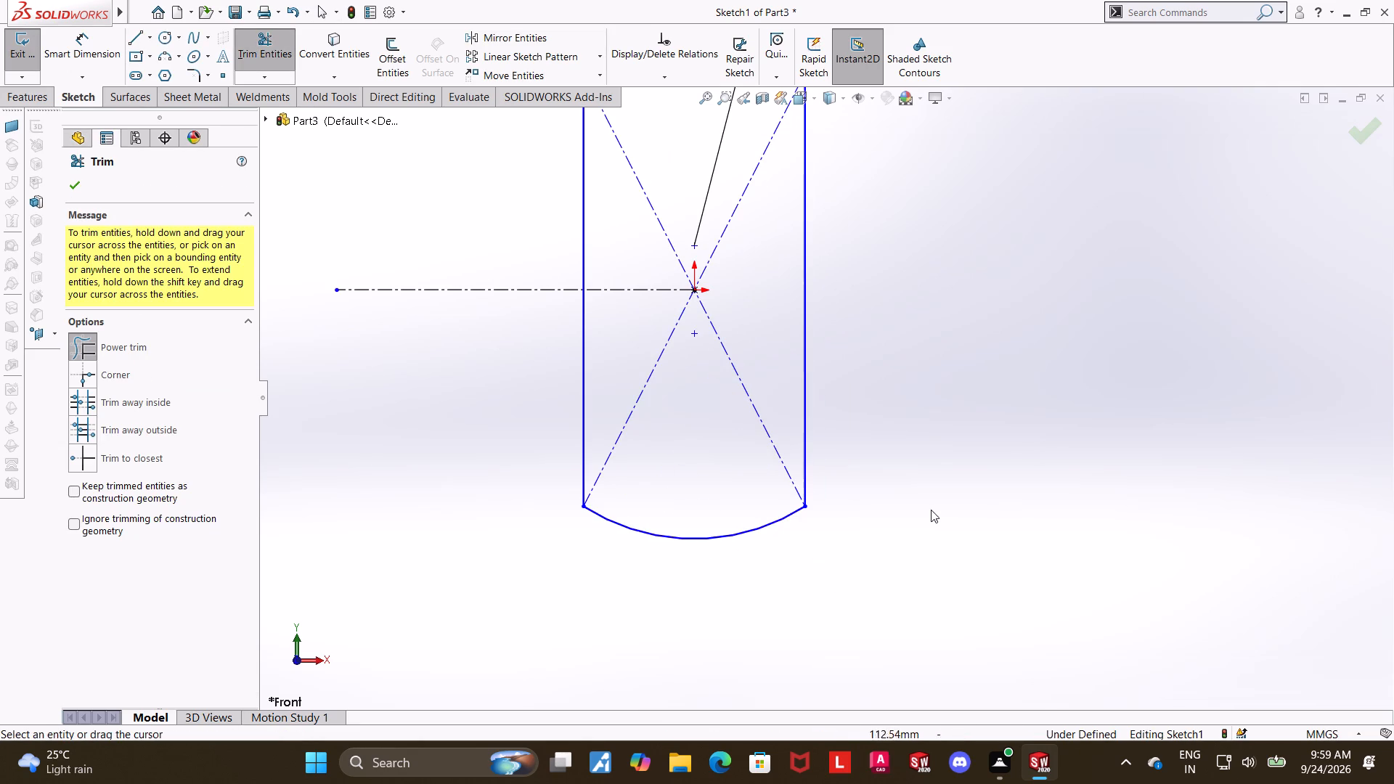
scroll(937, 510, up, 4)
key(Escape)
key(Escape)
key(Escape)
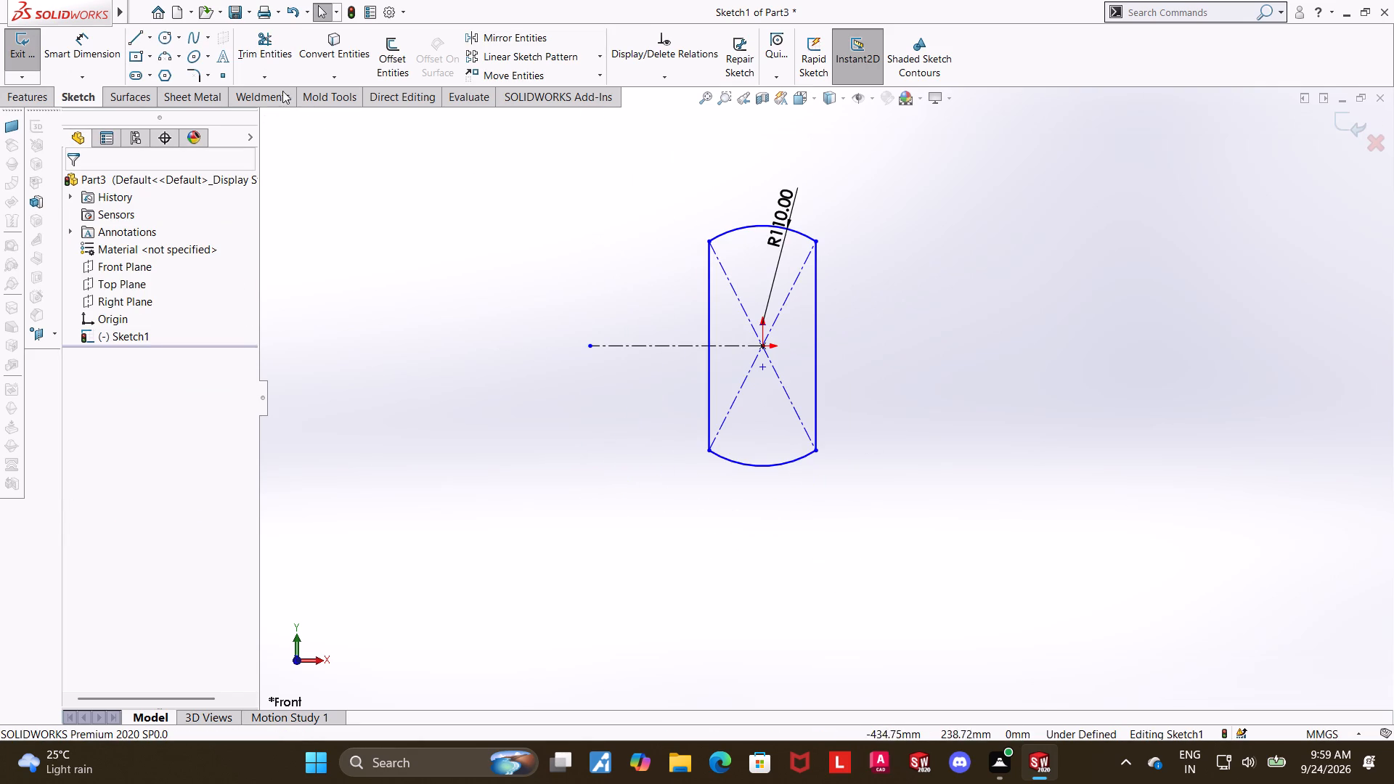
Dimension the distance between the profile's two vertical sides as 80 mm.
click(115, 48)
click(708, 401)
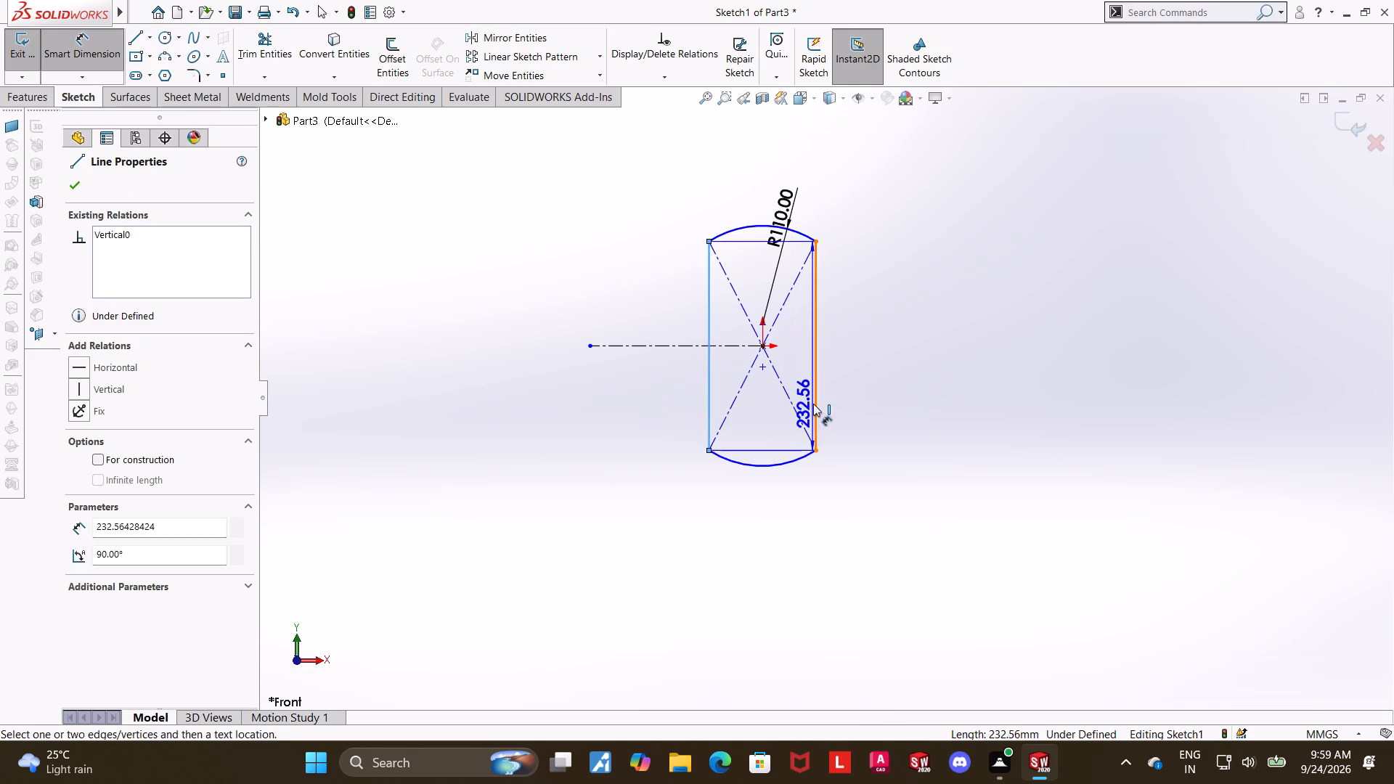
click(813, 403)
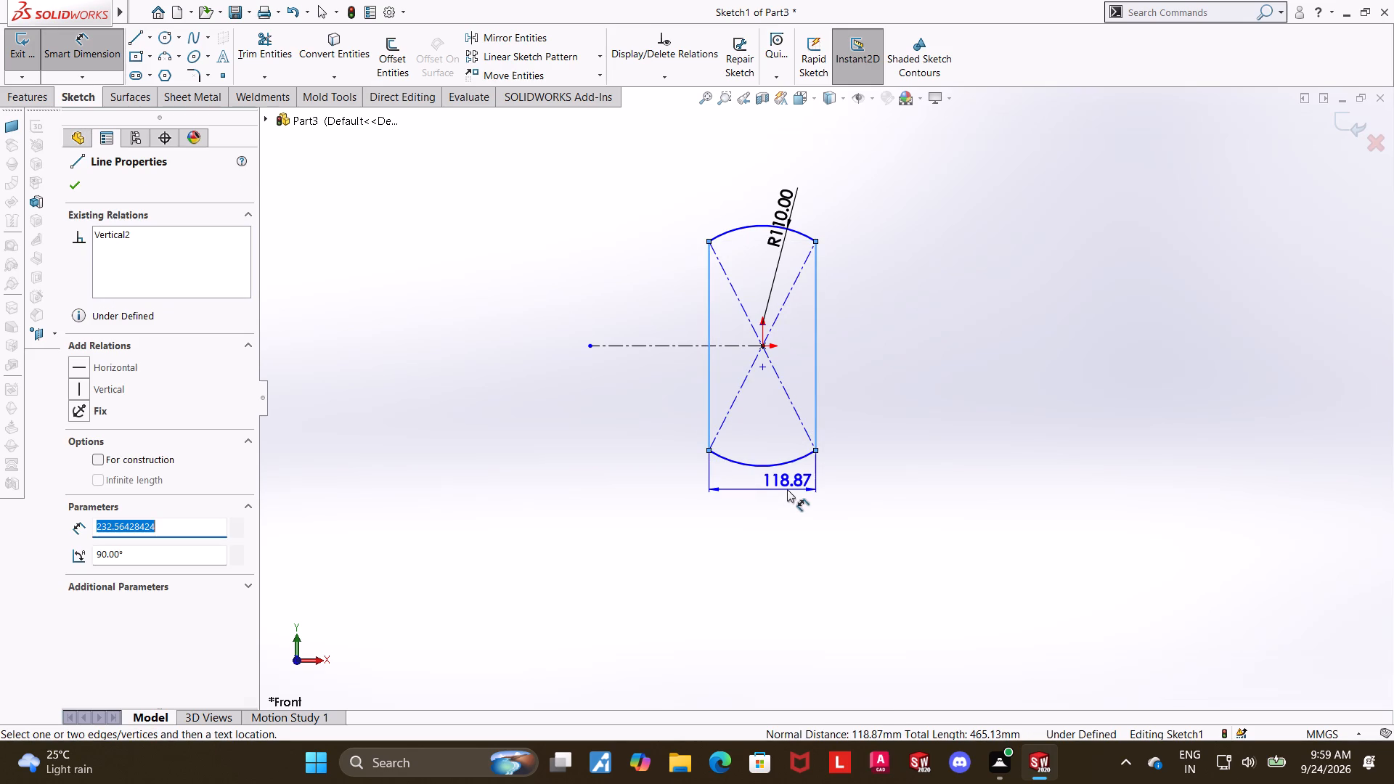
click(787, 489)
text(80)
key(Return)
key(Escape)
key(Escape)
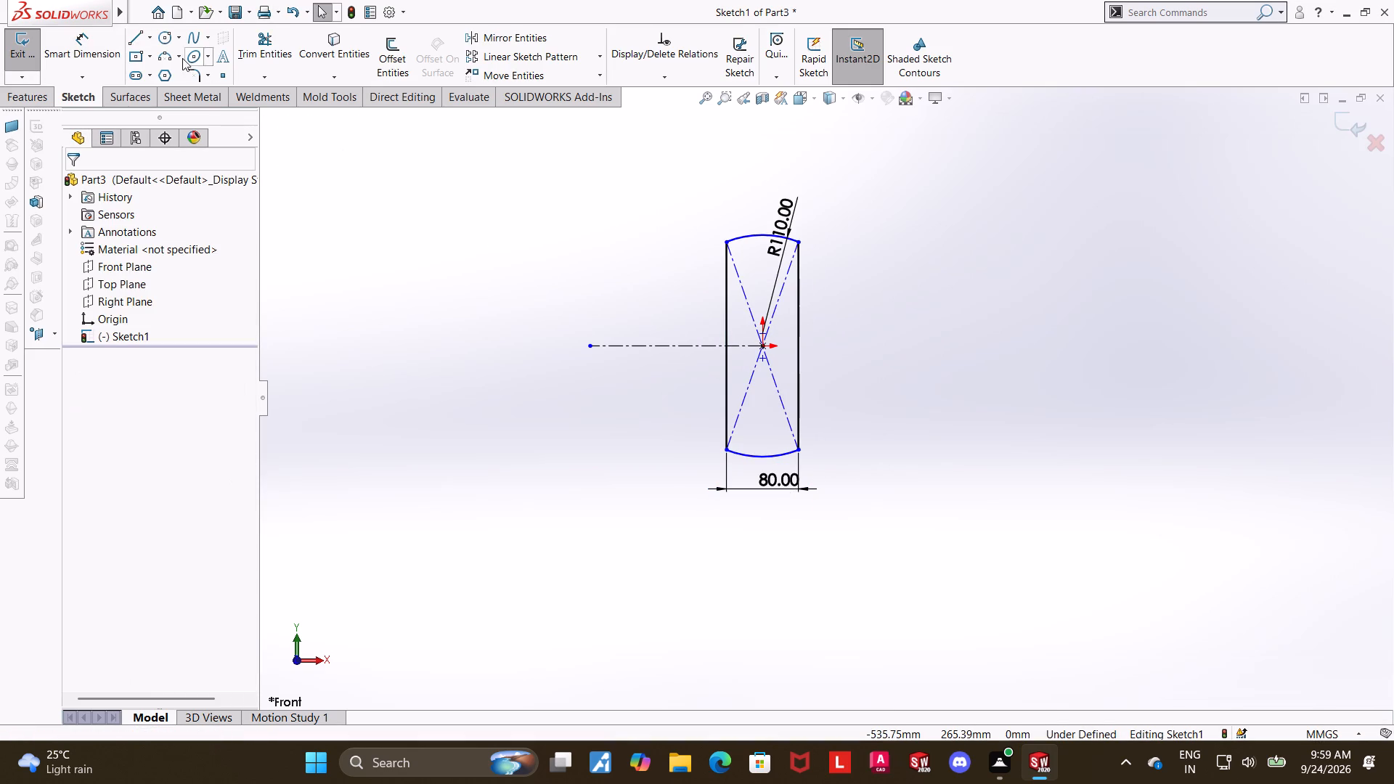
Dimension the overall height between the midpoints of the upper and lower arcs as 220 mm.
click(105, 33)
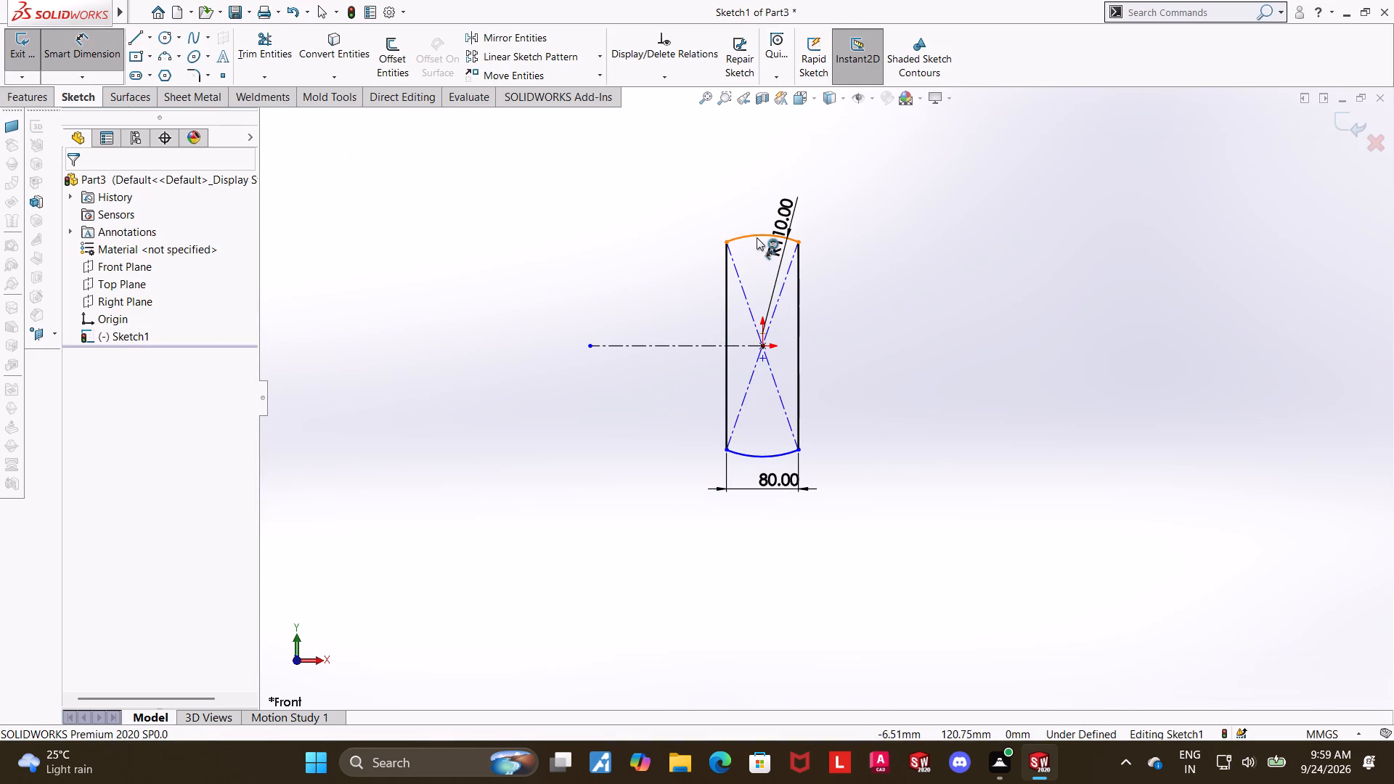
click(762, 234)
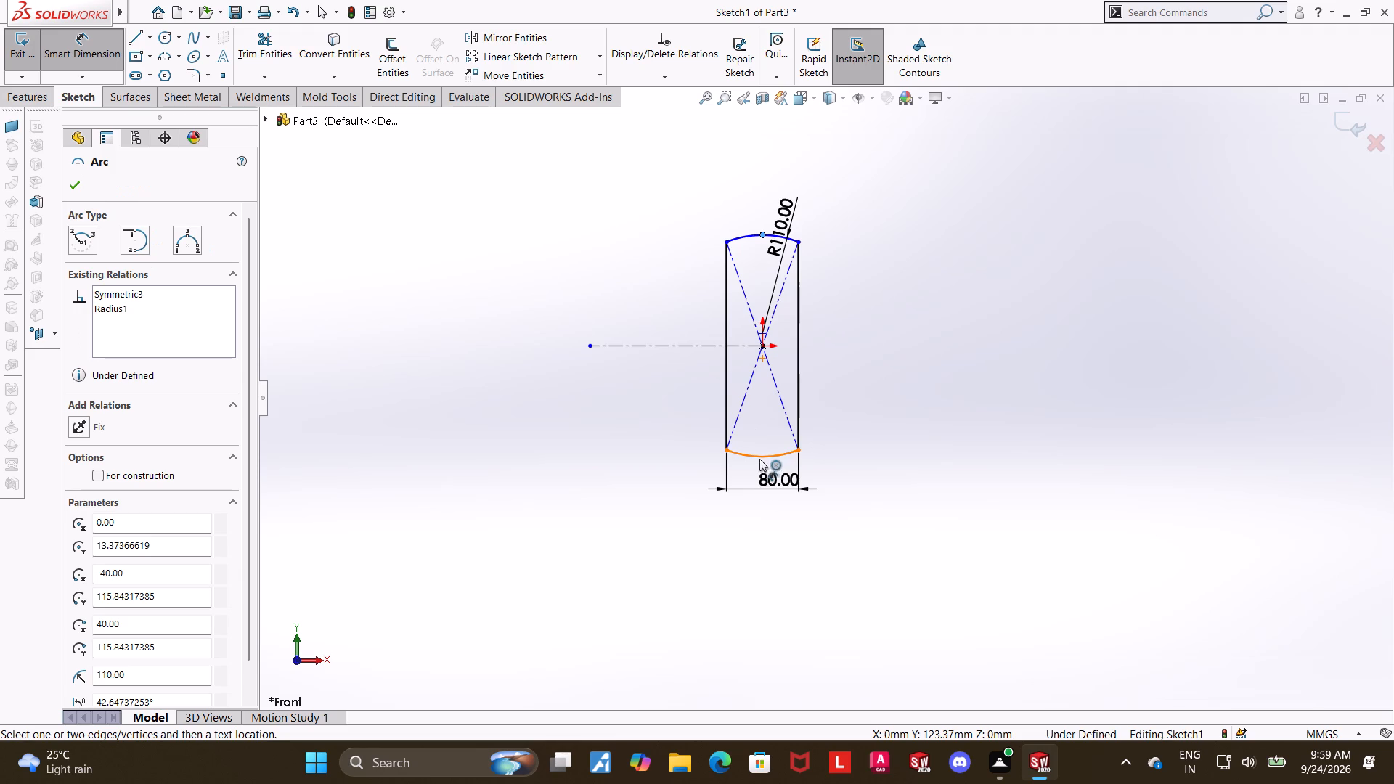
click(763, 456)
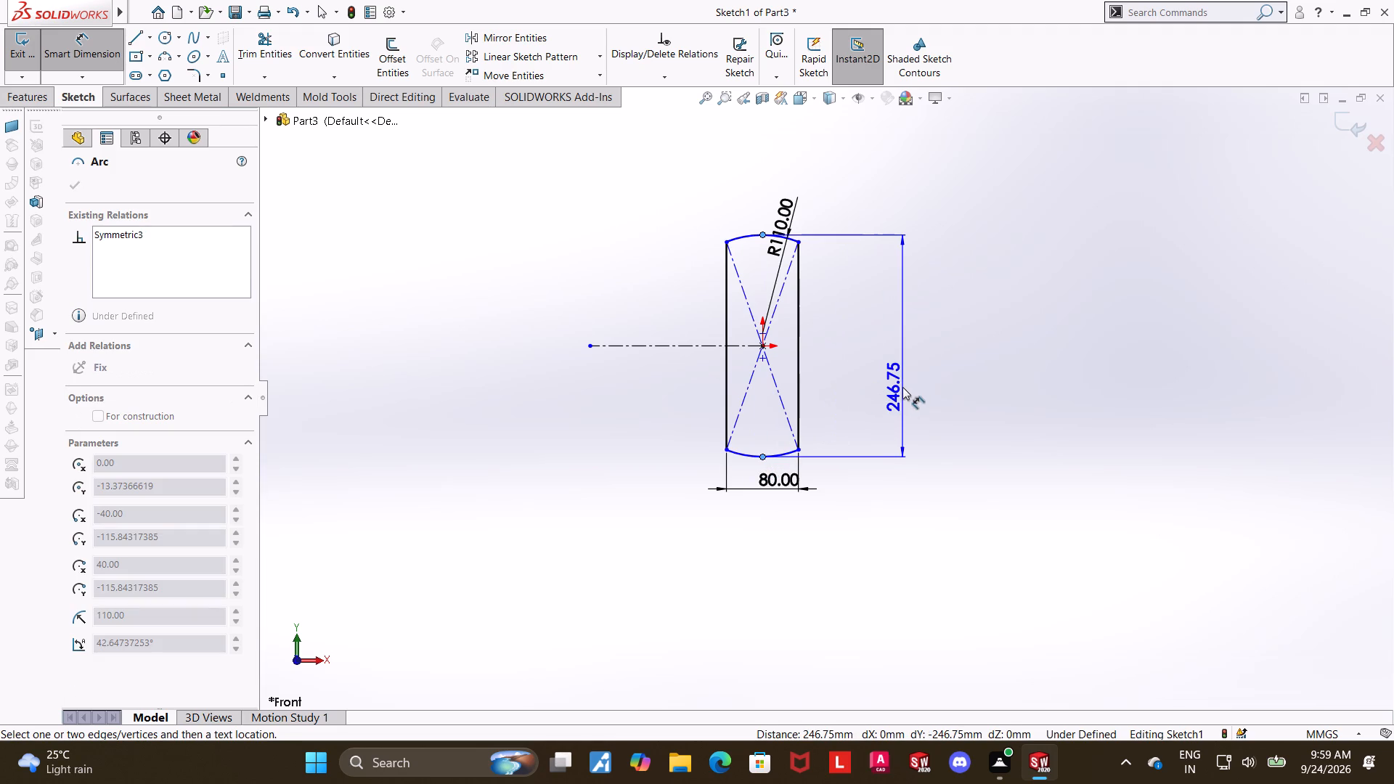
click(902, 387)
text(220)
key(Return)
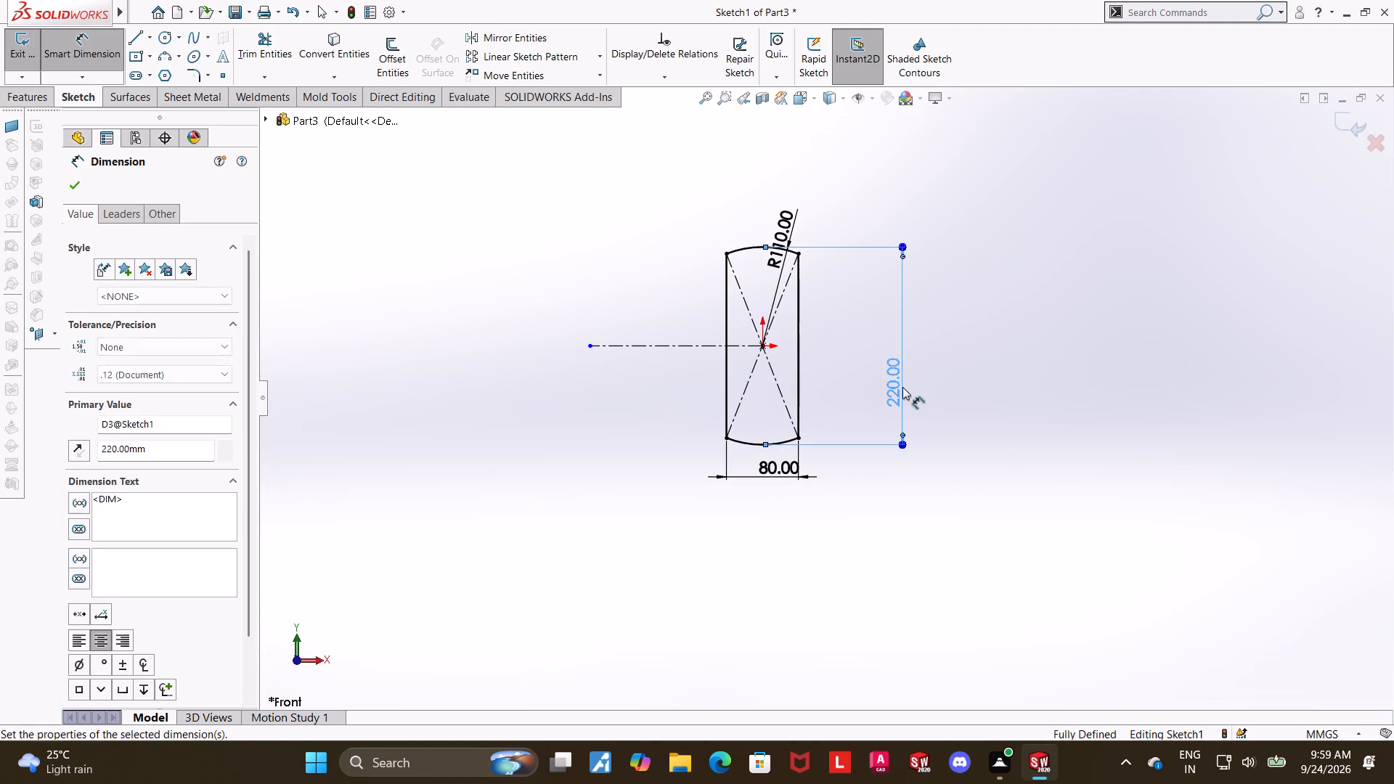
key(Escape)
key(Escape)
Sketch a small circle inside the profile near the upper arc, centred vertically above the origin.
scroll(960, 461, down, 1)
scroll(664, 166, down, 1)
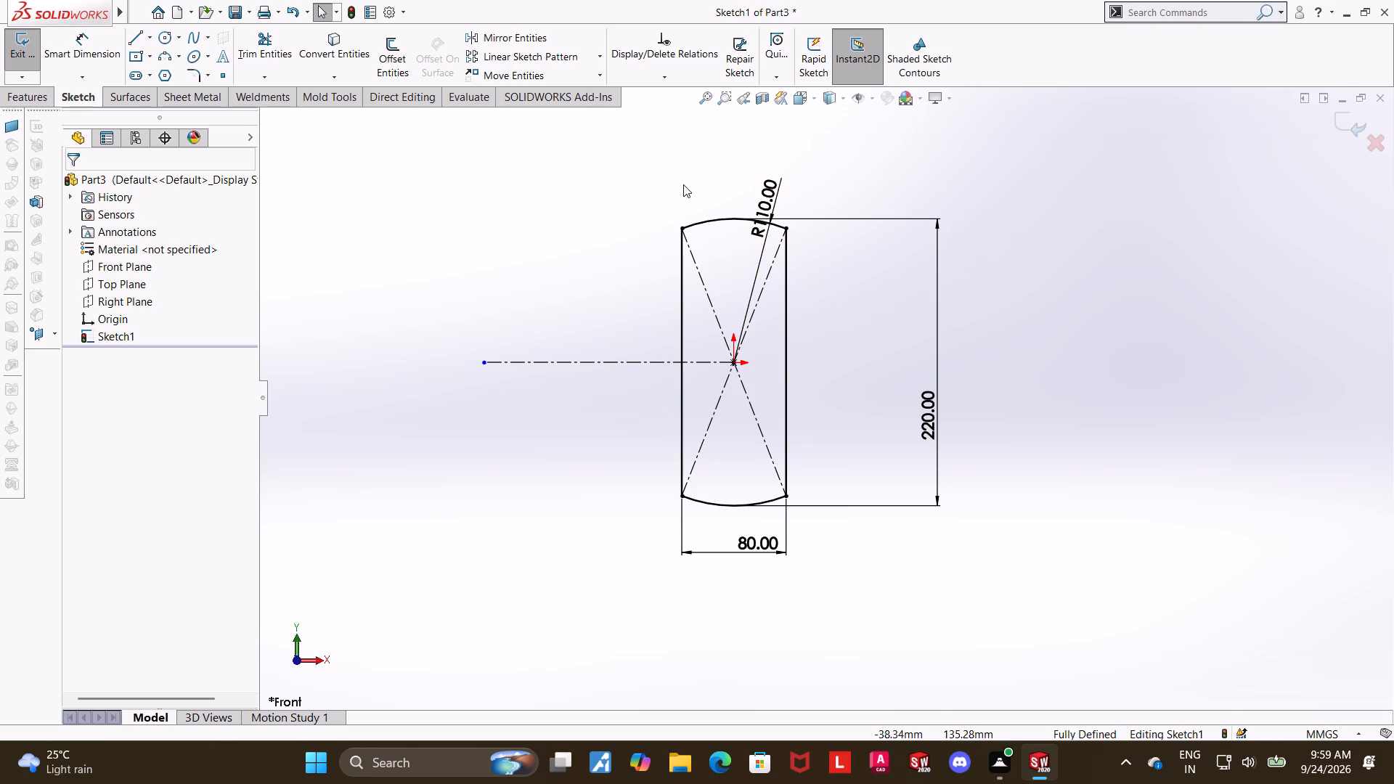
click(162, 42)
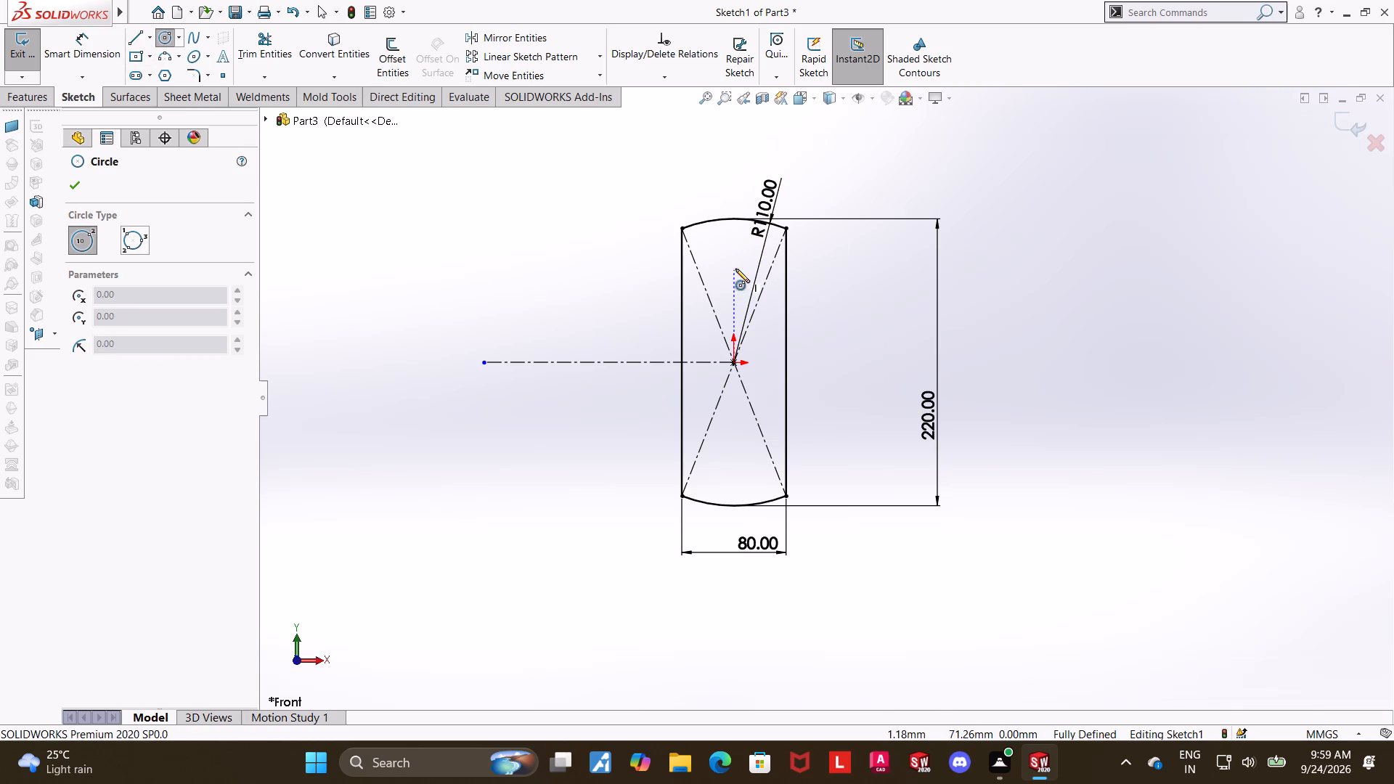
click(735, 266)
click(745, 253)
key(Escape)
key(Escape)
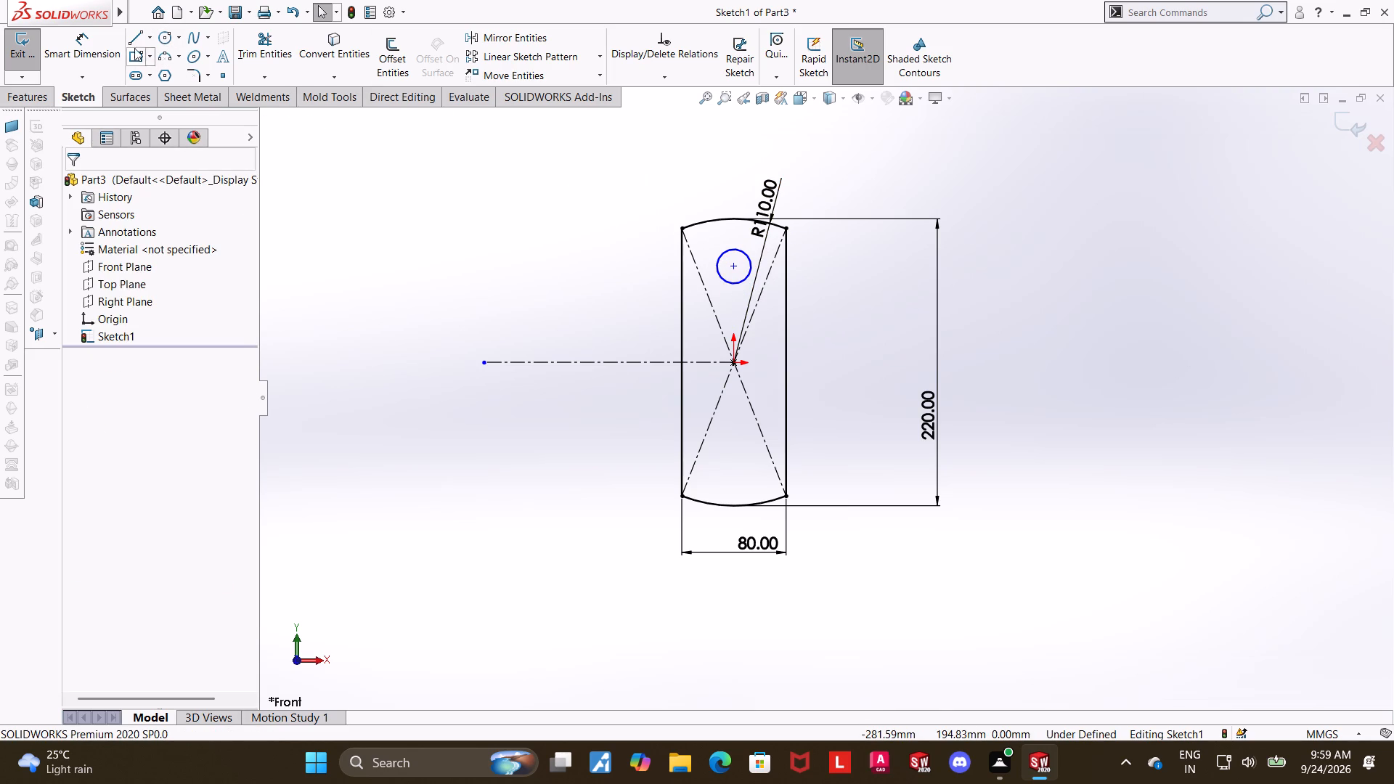
Dimension the diameter of the circle near the profile's upper arc as 30 mm.
click(105, 41)
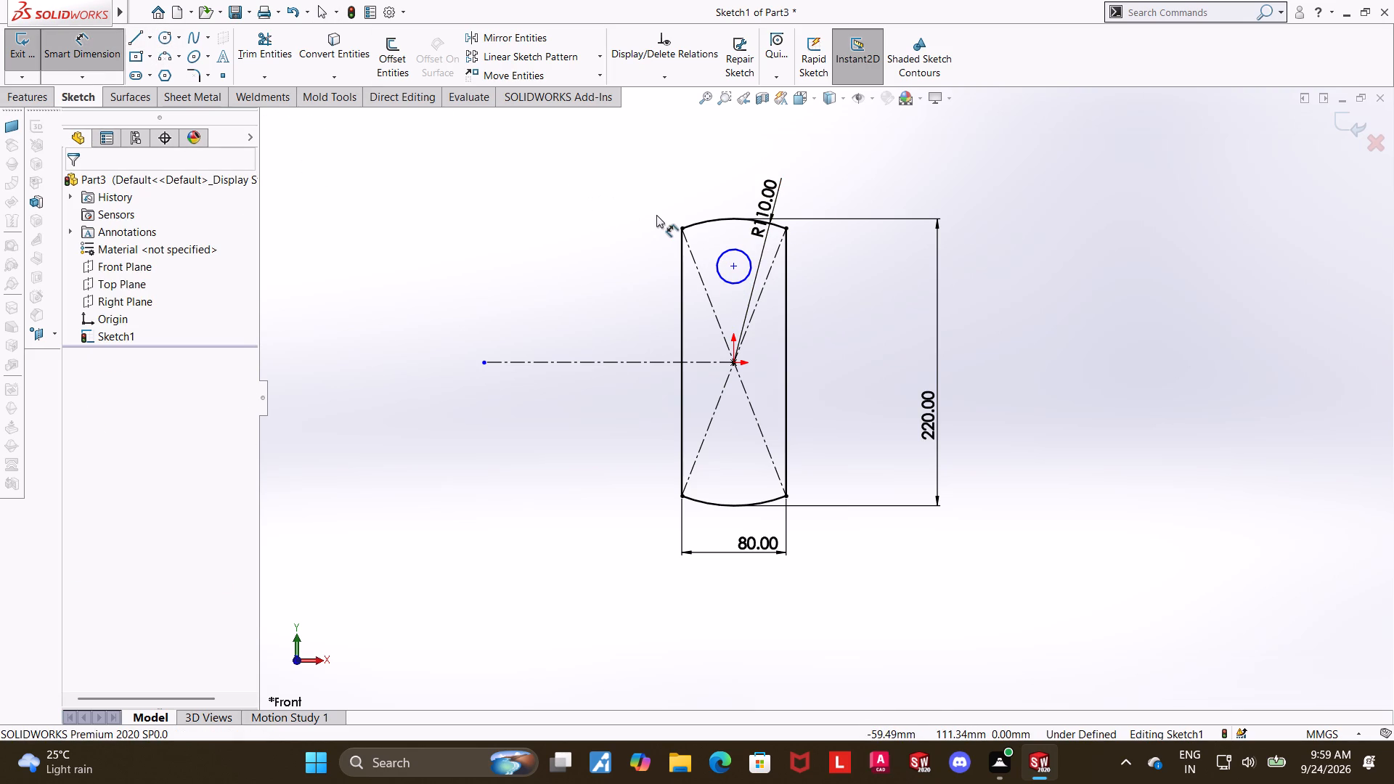
click(725, 252)
click(721, 240)
text(30)
key(Return)
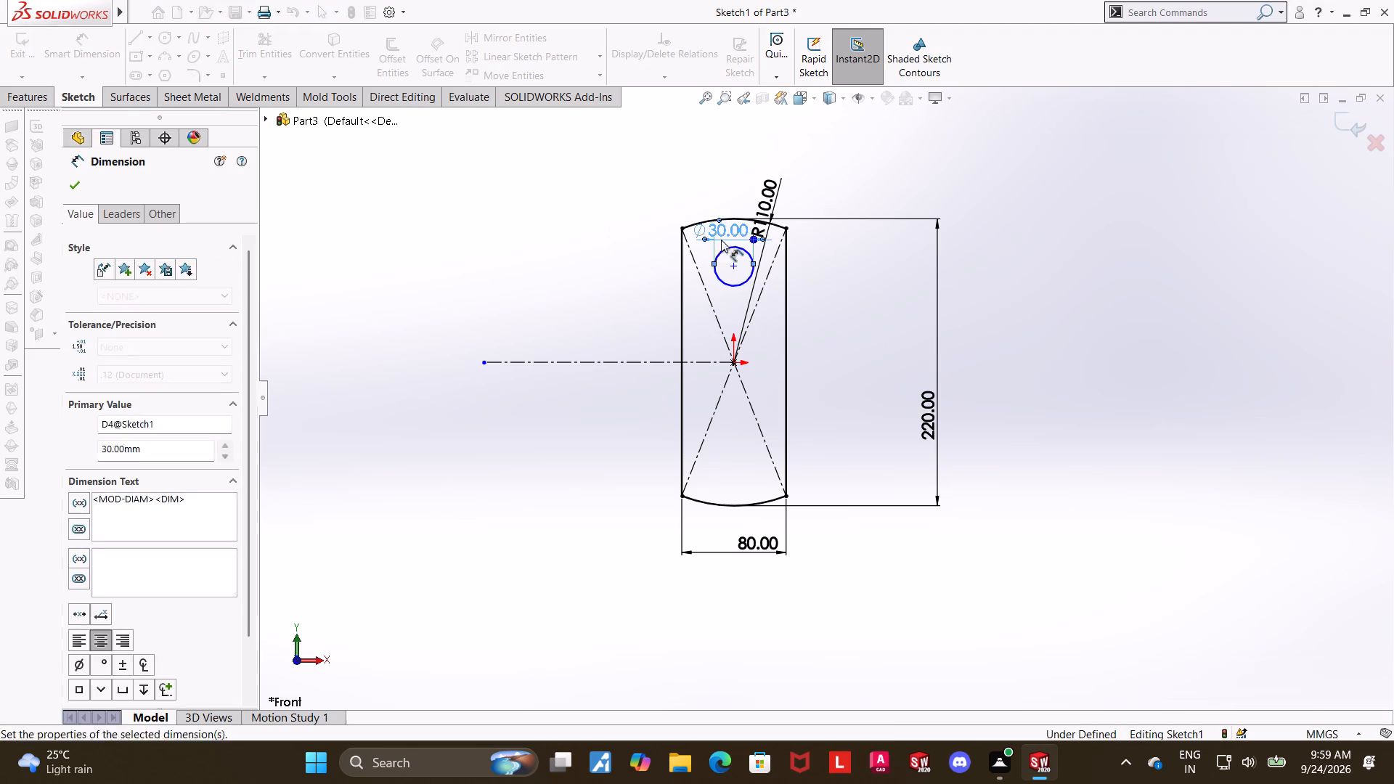
key(Escape)
key(Escape)
Dimension the vertical distance from the circle's centre to the origin as half of 150, giving 75 mm.
click(60, 33)
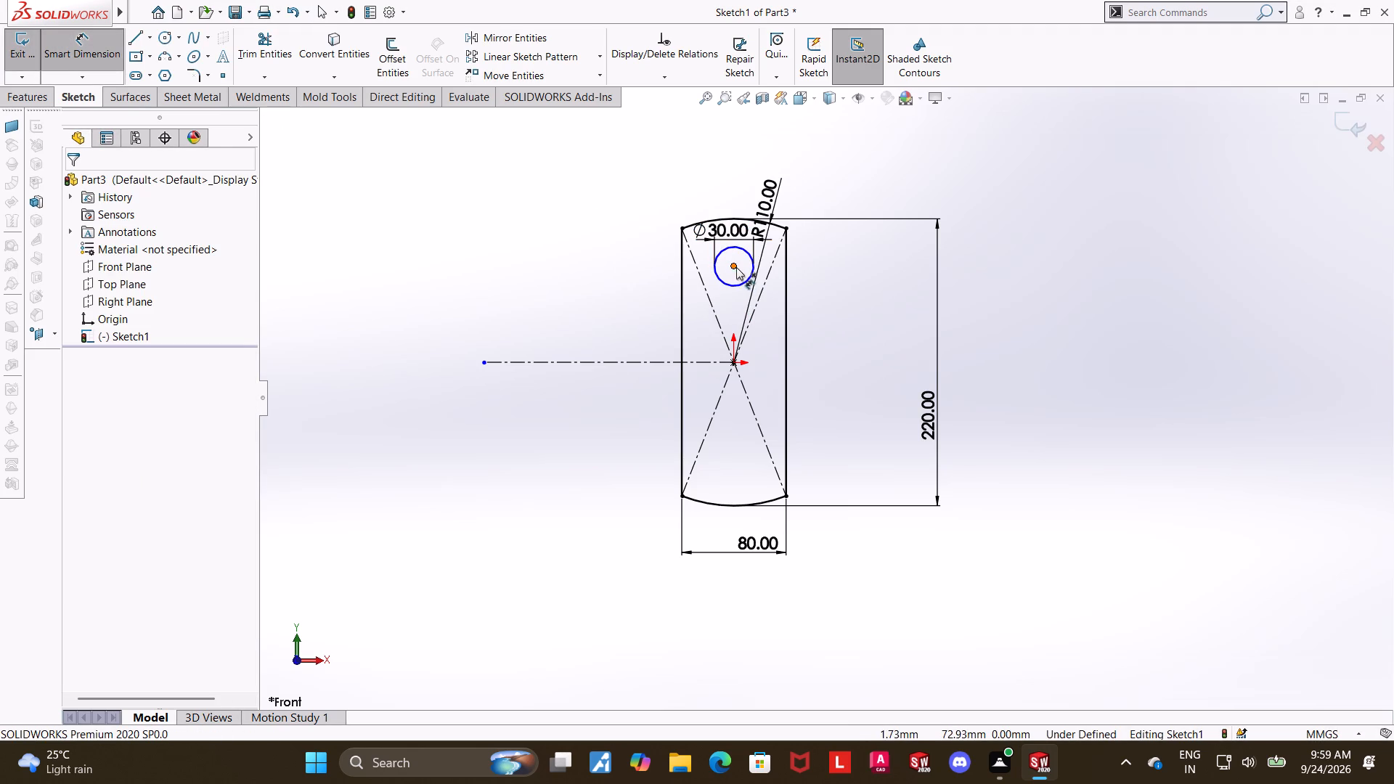
click(736, 267)
click(733, 362)
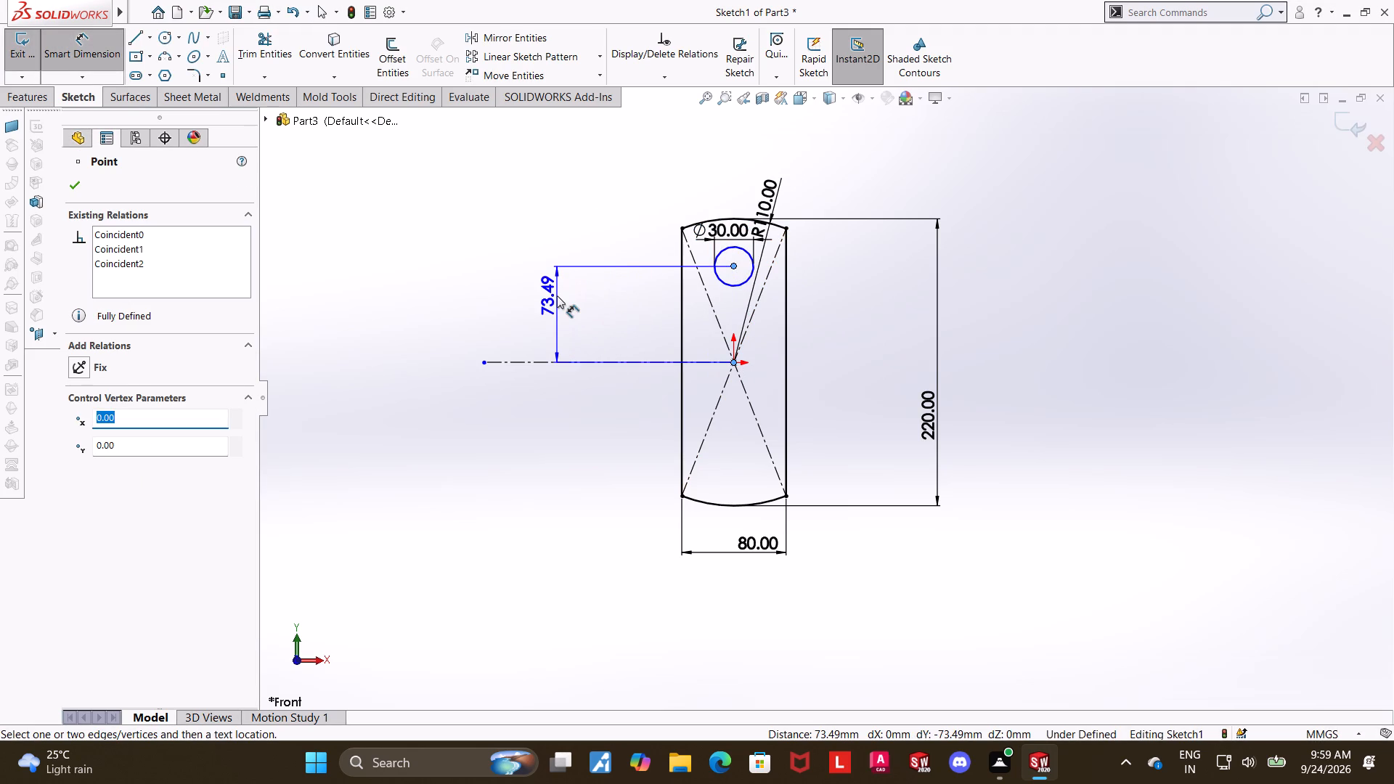
click(557, 295)
text(150/2)
key(Return)
key(Escape)
key(Escape)
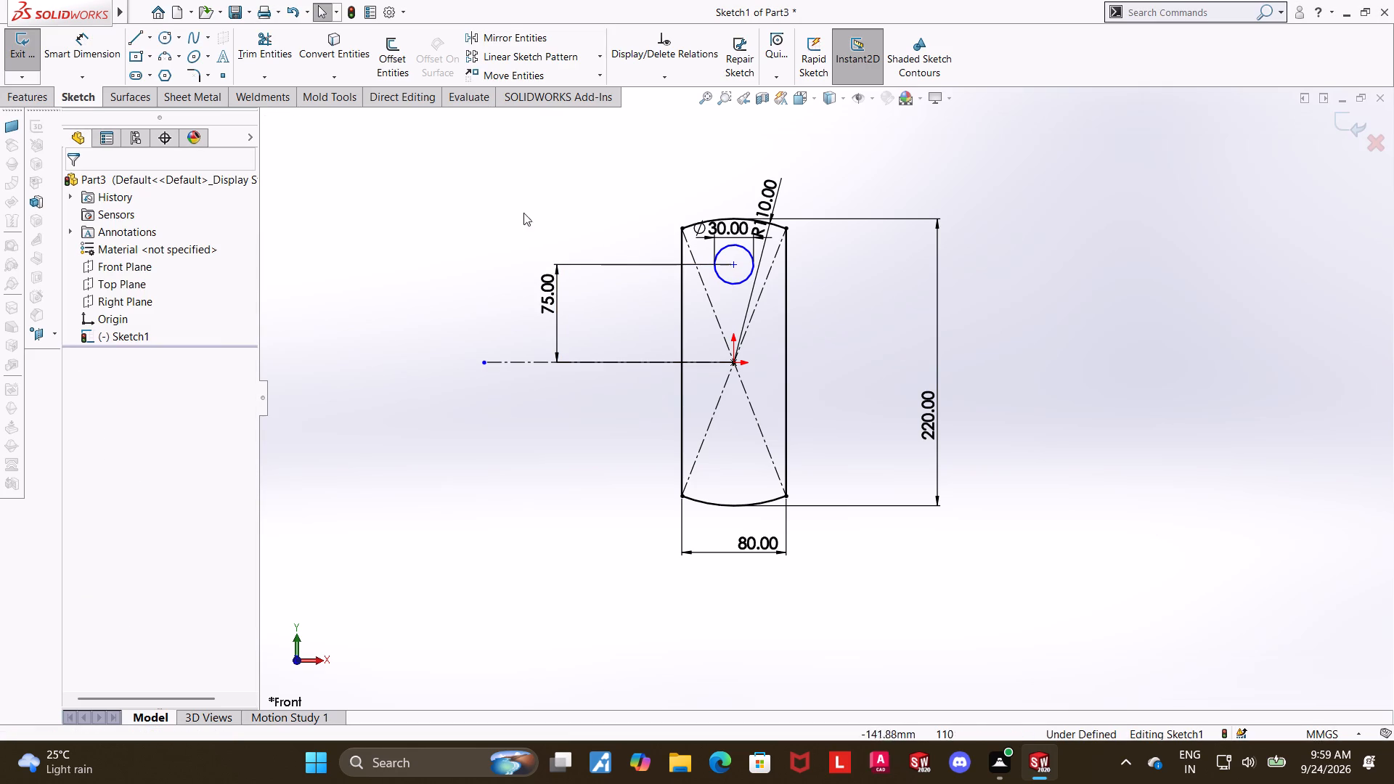
Add a vertical relation between the circle's centre and the origin point.
click(734, 266)
scroll(785, 343, down, 3)
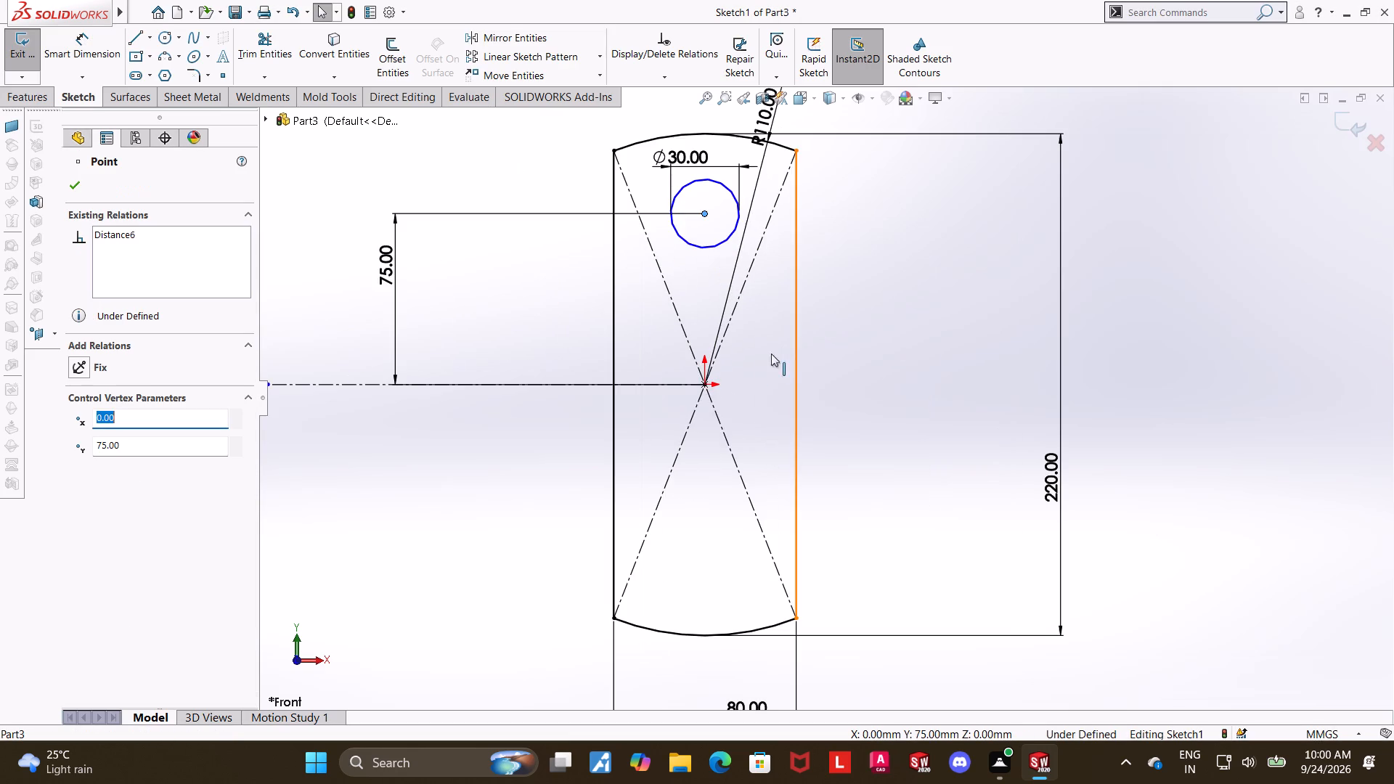
ctrl+click(705, 384)
click(78, 461)
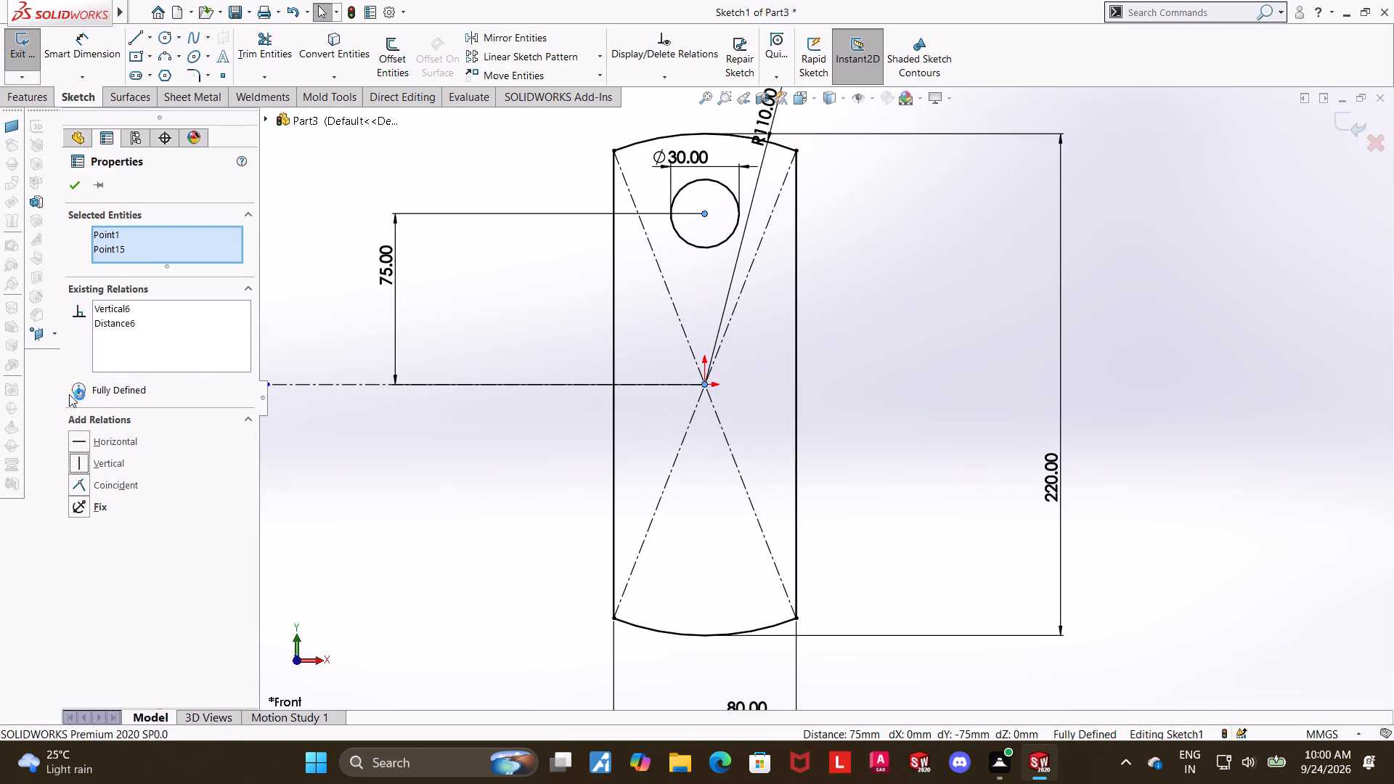
click(70, 187)
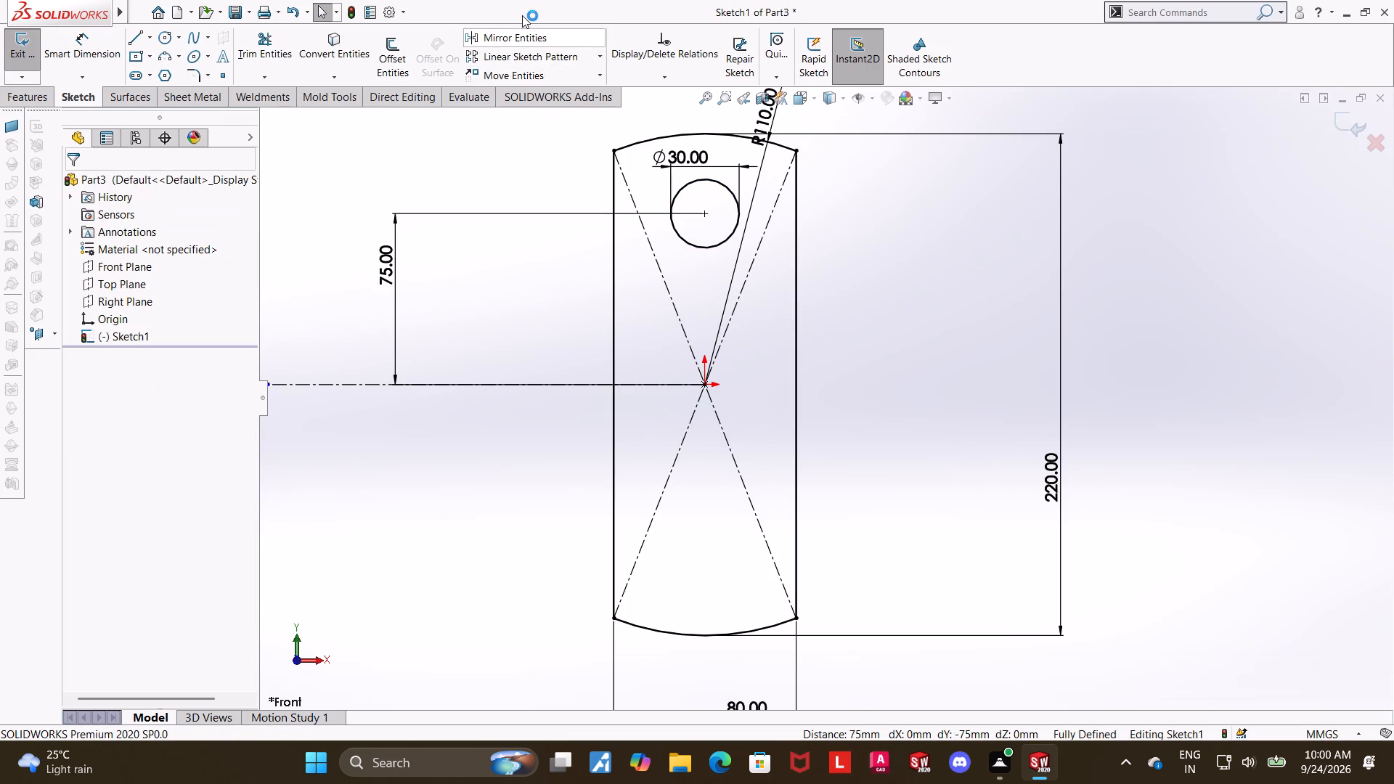
Mirror the 30 mm circle about the horizontal centreline to add a matching circle near the lower arc.
click(521, 30)
click(691, 244)
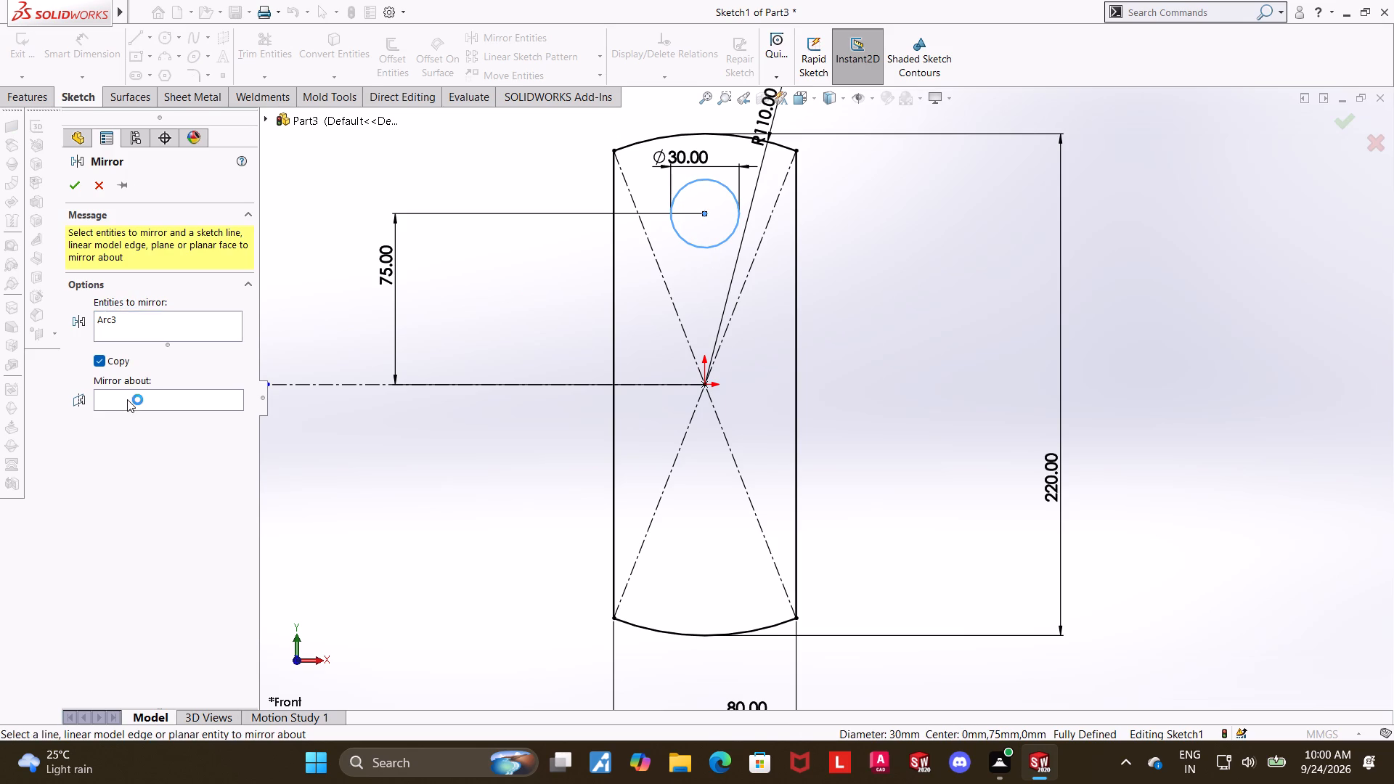
click(127, 399)
click(331, 383)
click(77, 189)
Finish the sketch and extrude the plate profile 35 mm with the Mid Plane end condition.
scroll(1074, 333, up, 2)
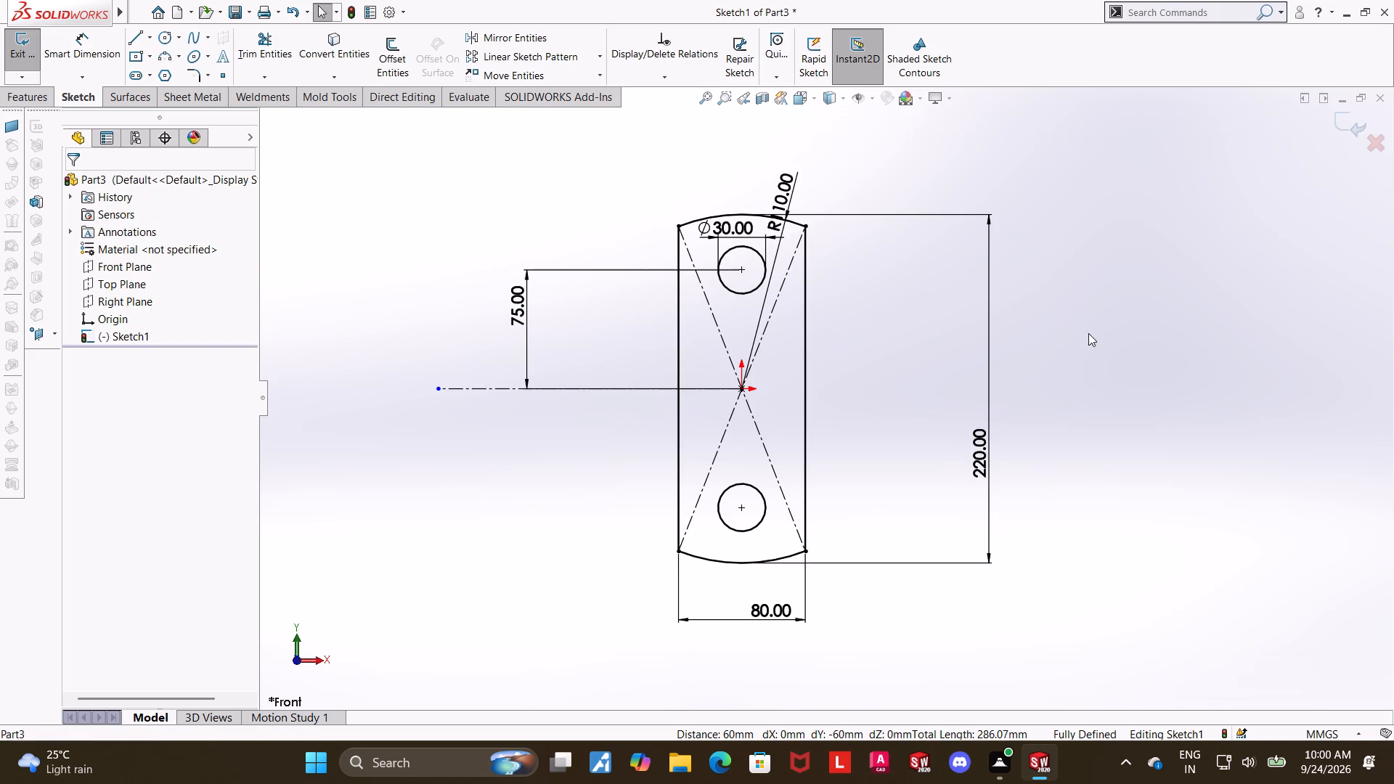
scroll(1068, 315, up, 1)
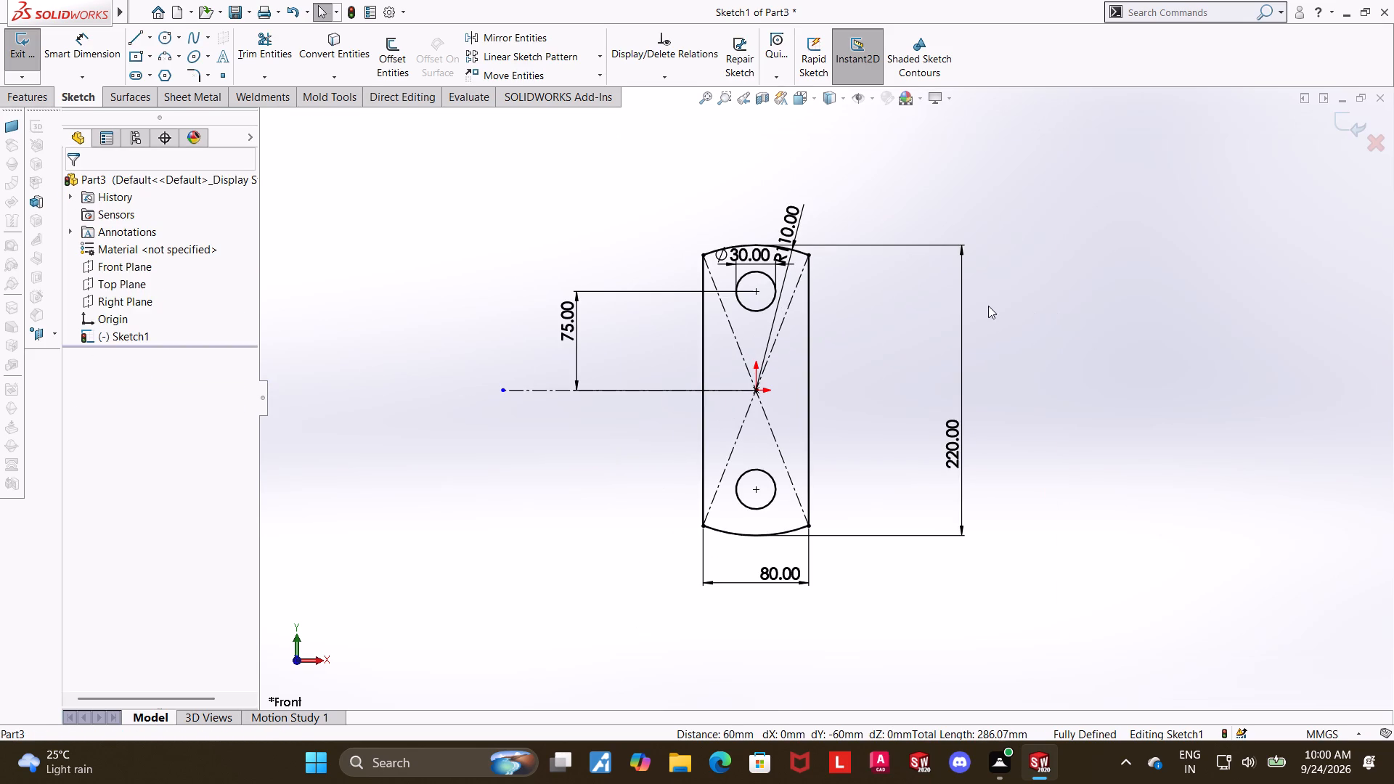
click(988, 306)
middle_drag(1015, 322, 1000, 326)
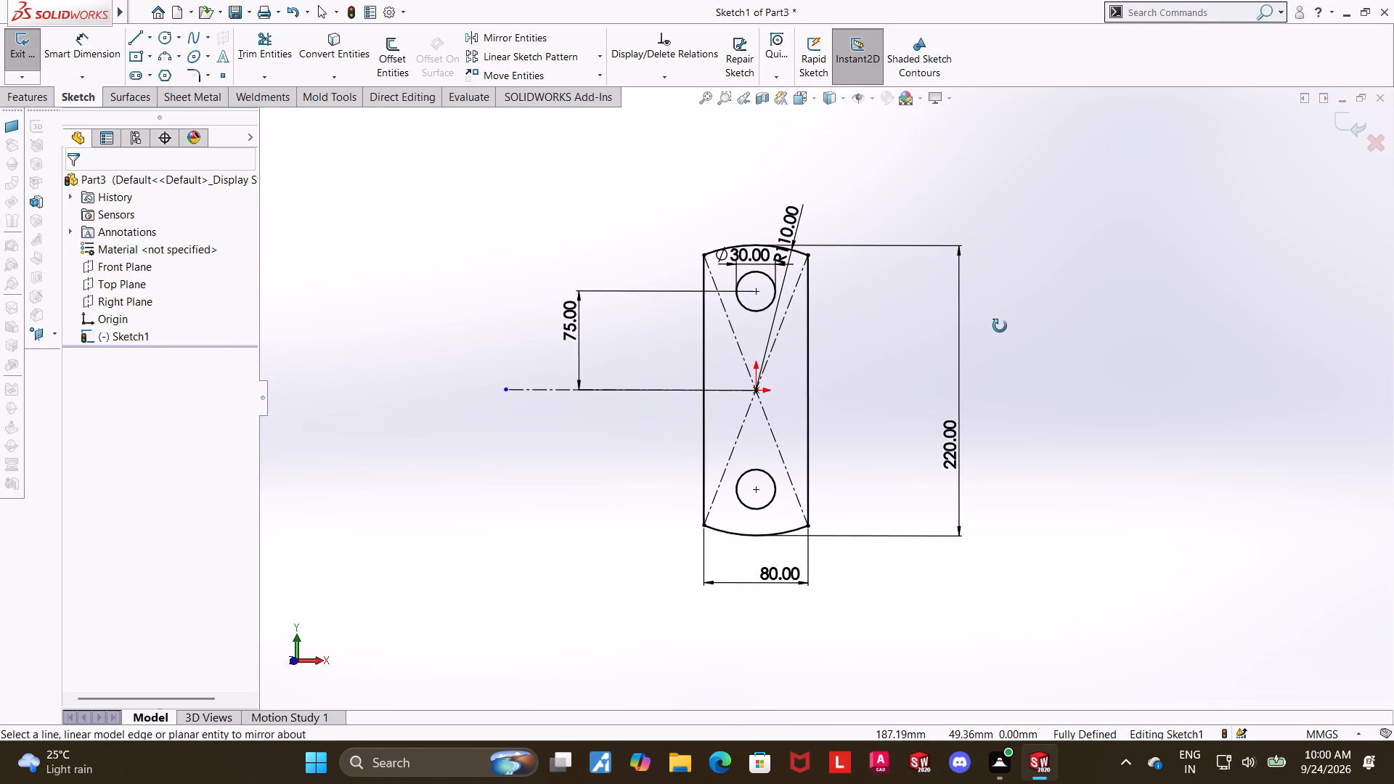
middle_drag(1000, 326, 1002, 326)
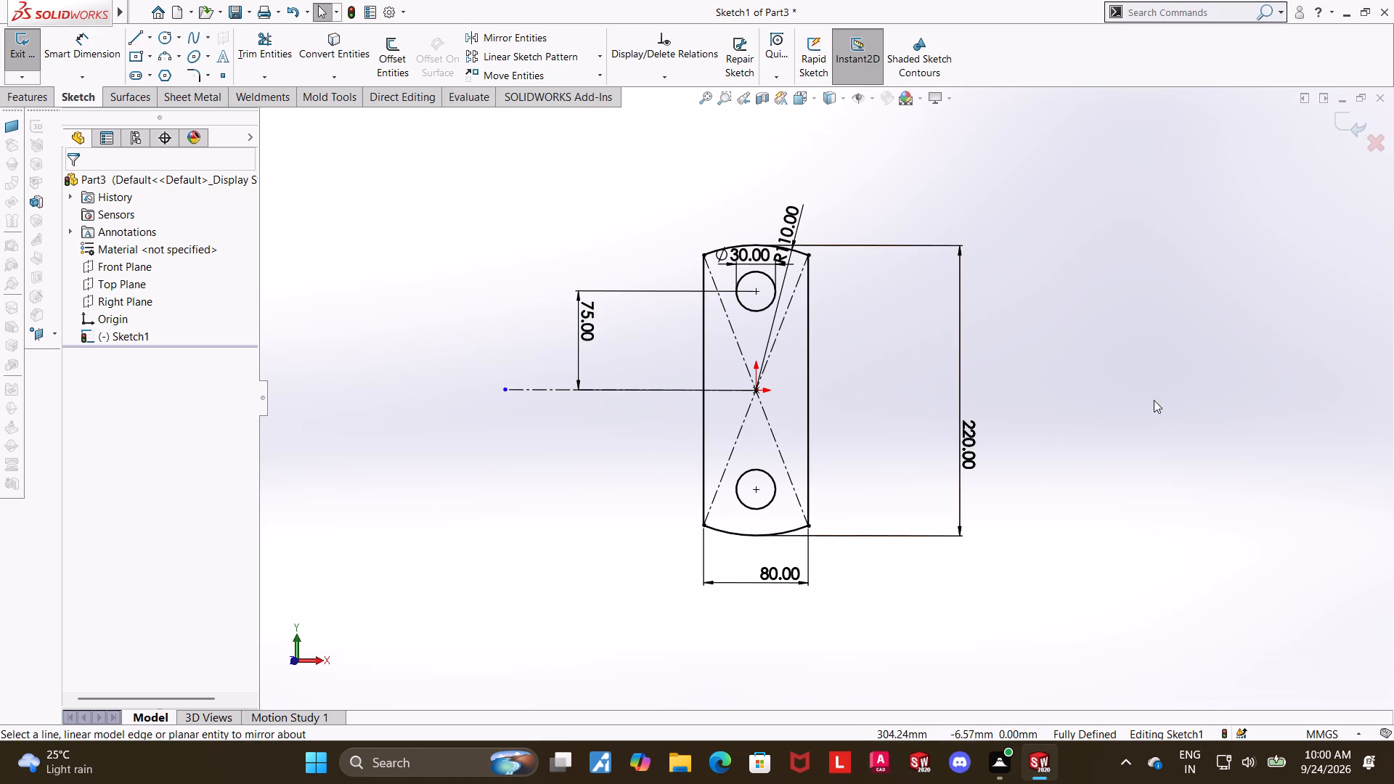
middle_drag(1067, 392, 1046, 403)
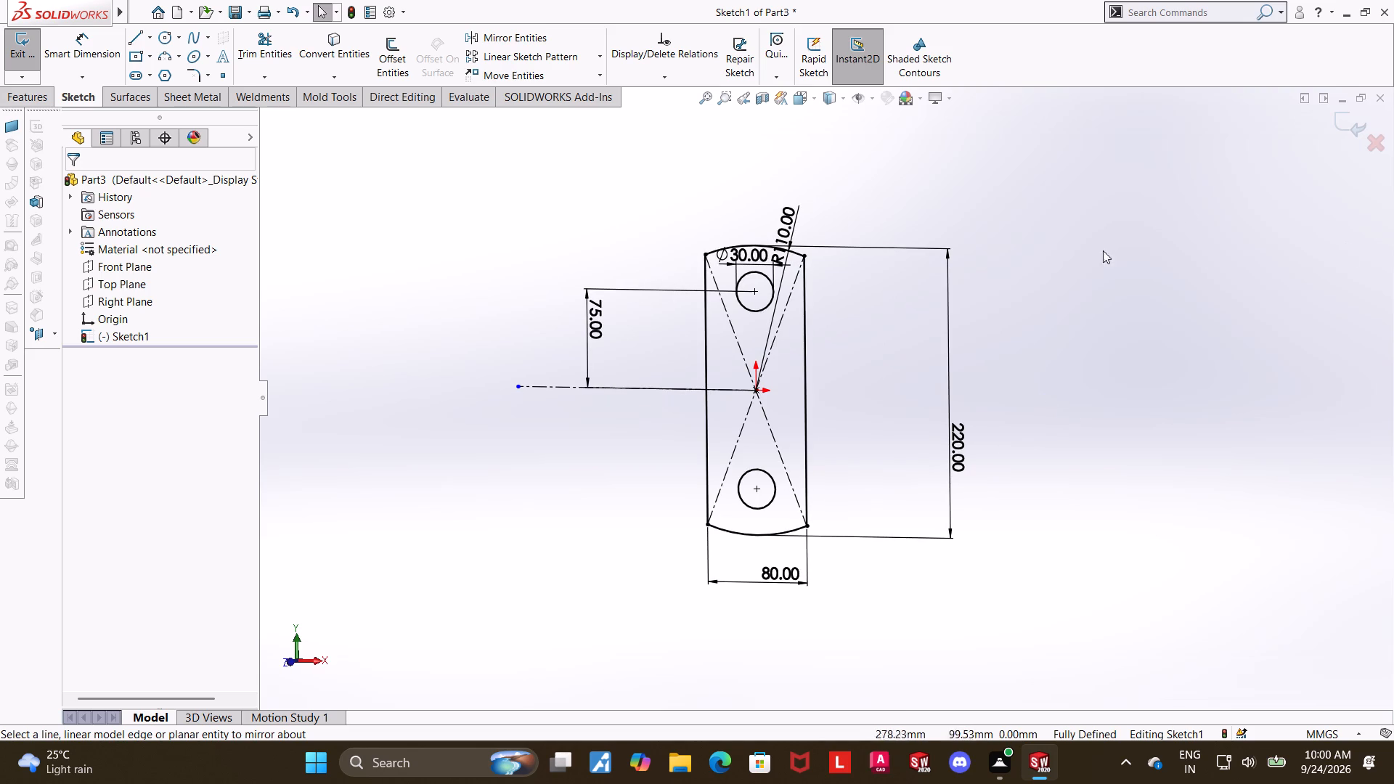
click(1342, 123)
middle_drag(1088, 275, 1040, 285)
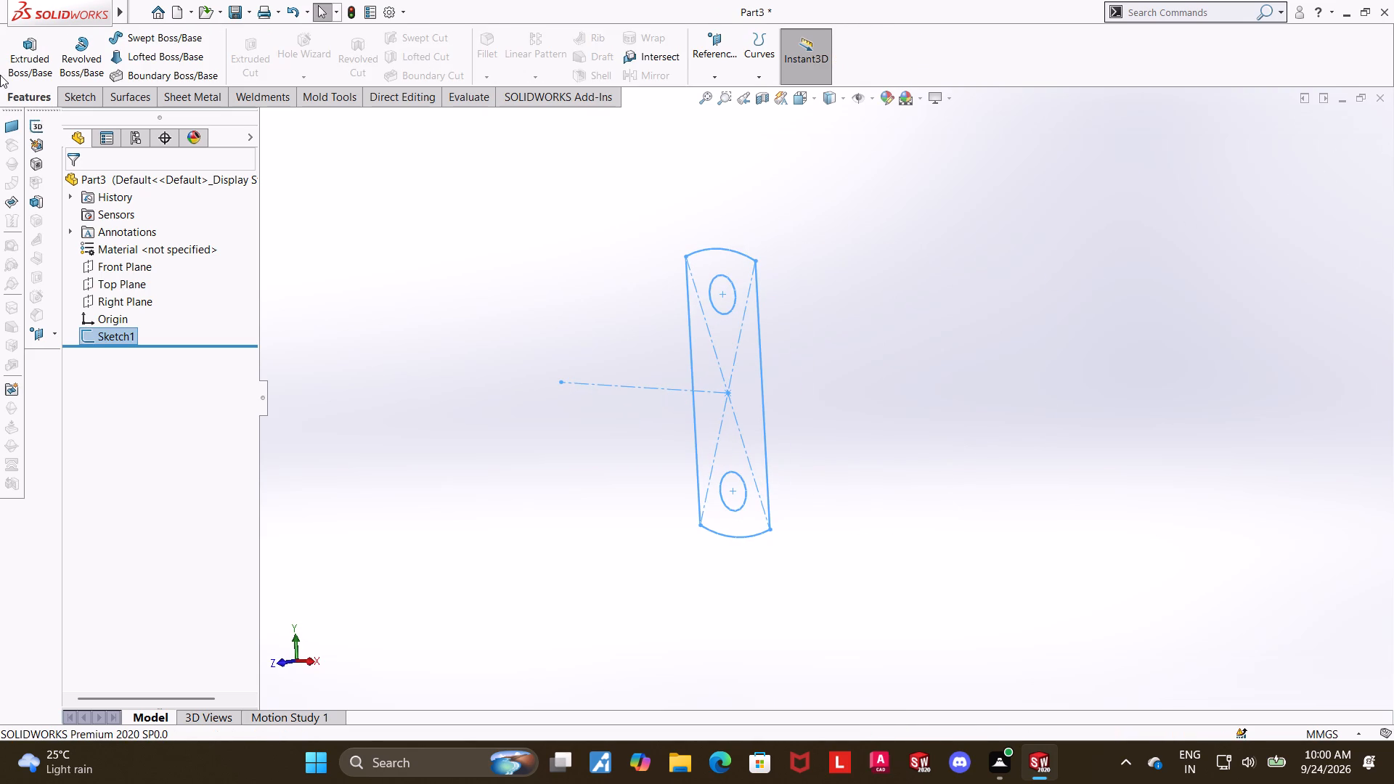
click(23, 62)
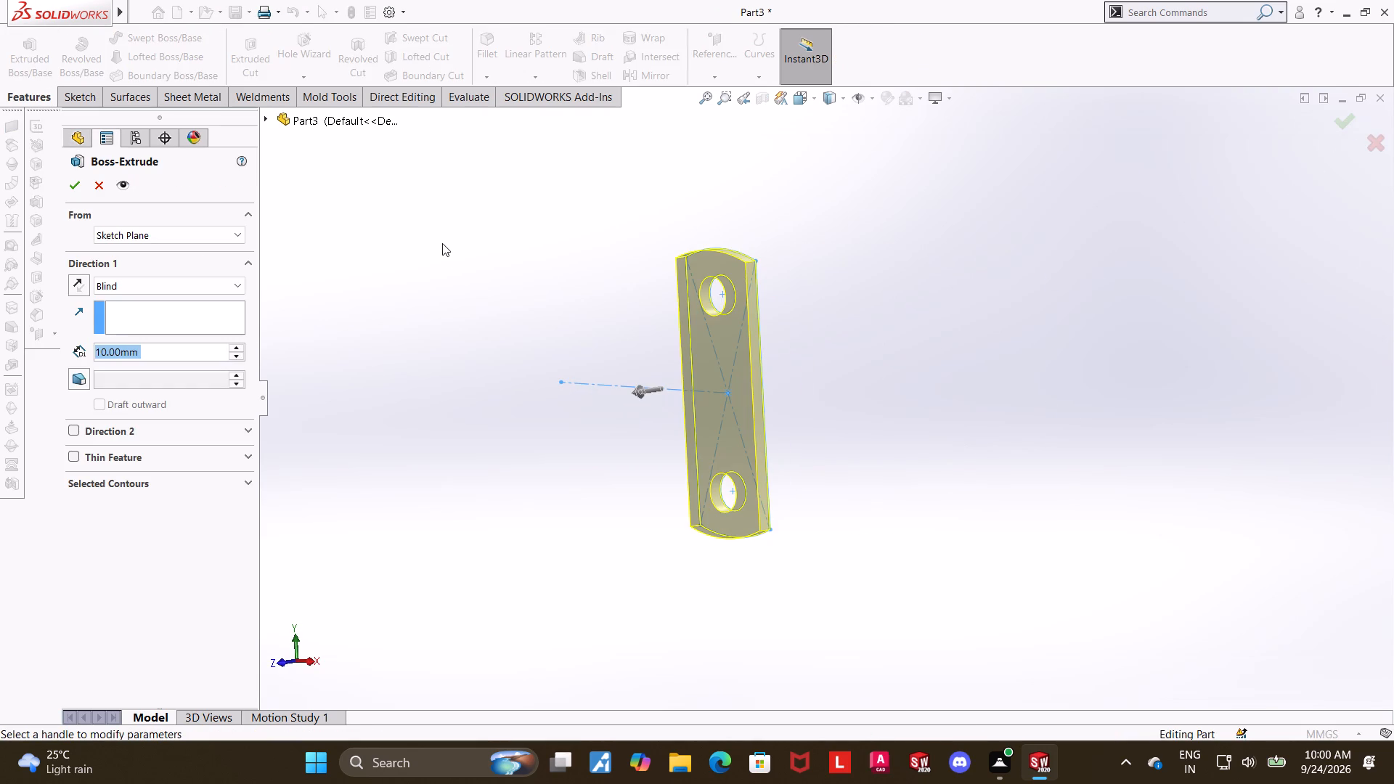
text(35)
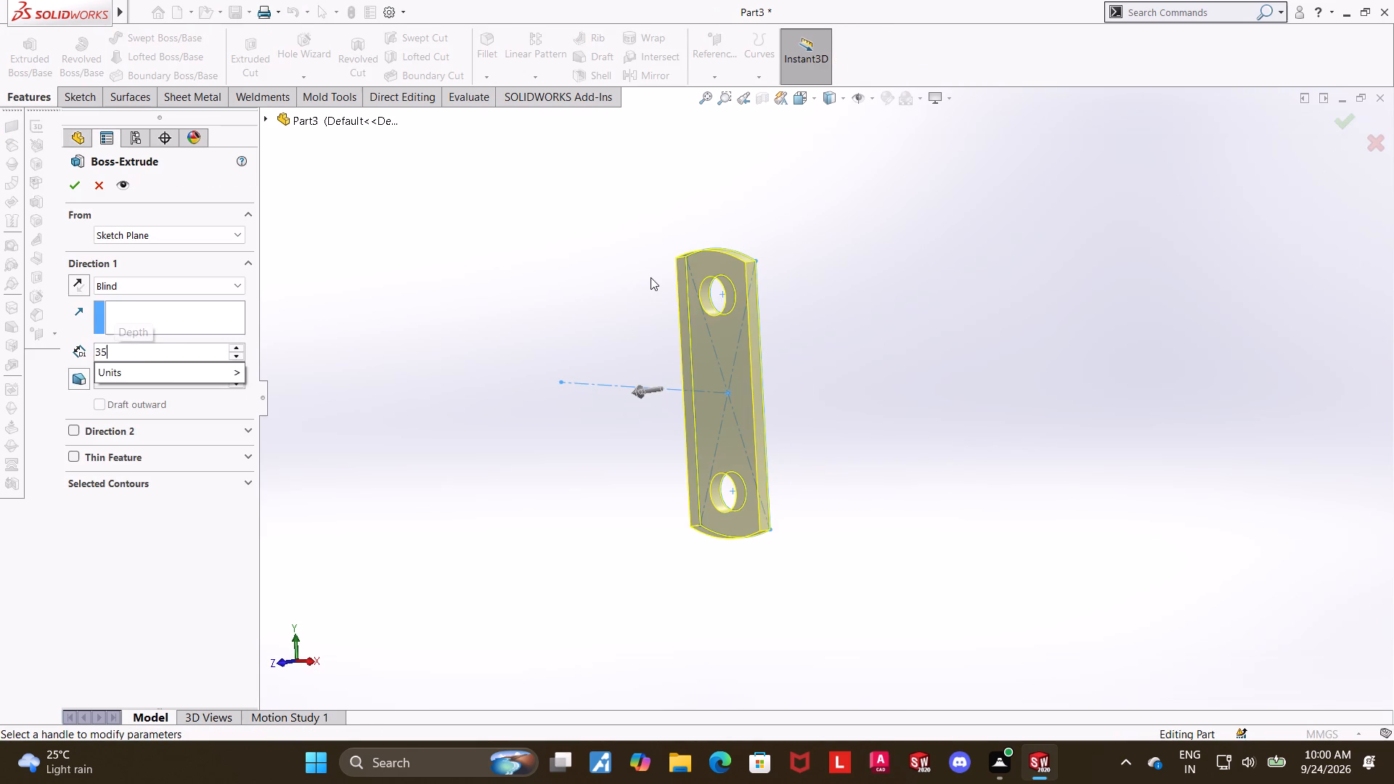
key(Return)
click(108, 287)
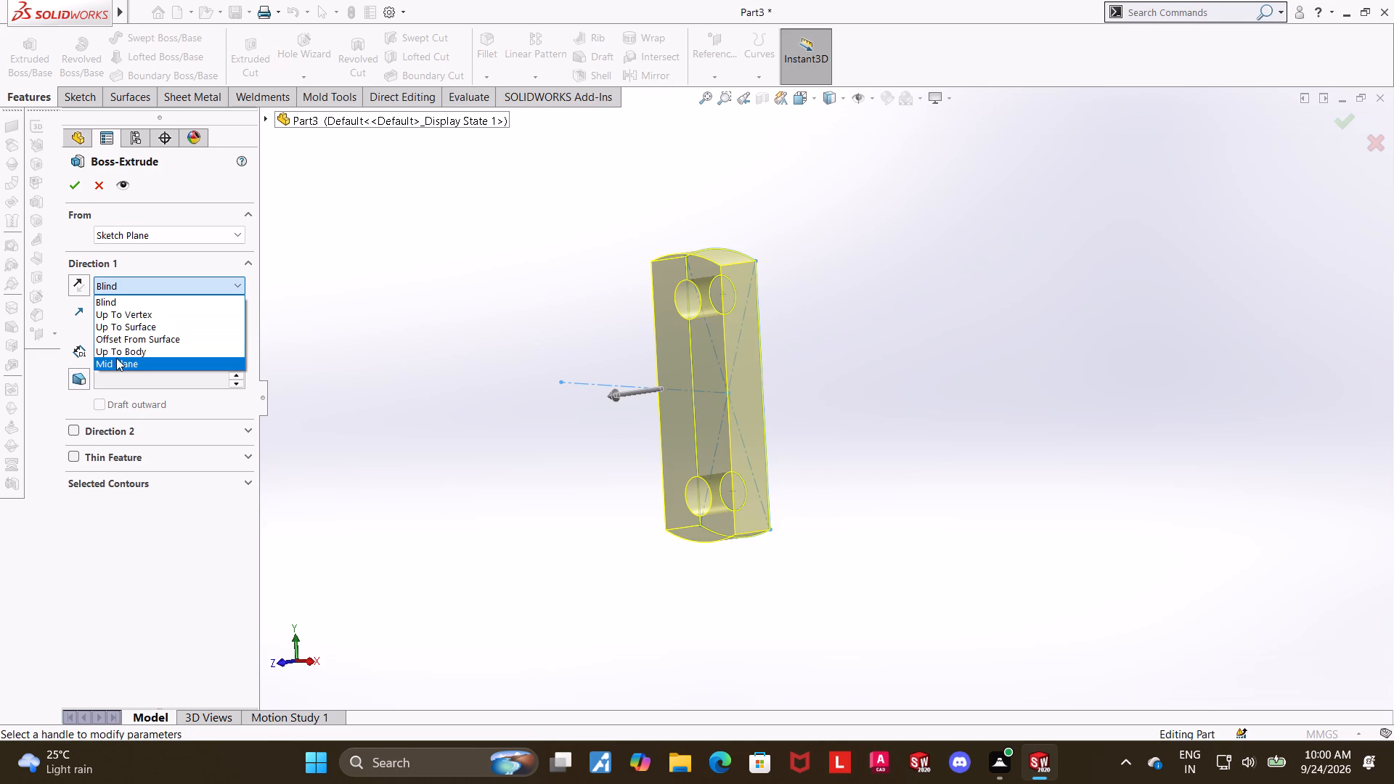
click(116, 358)
click(83, 178)
click(543, 249)
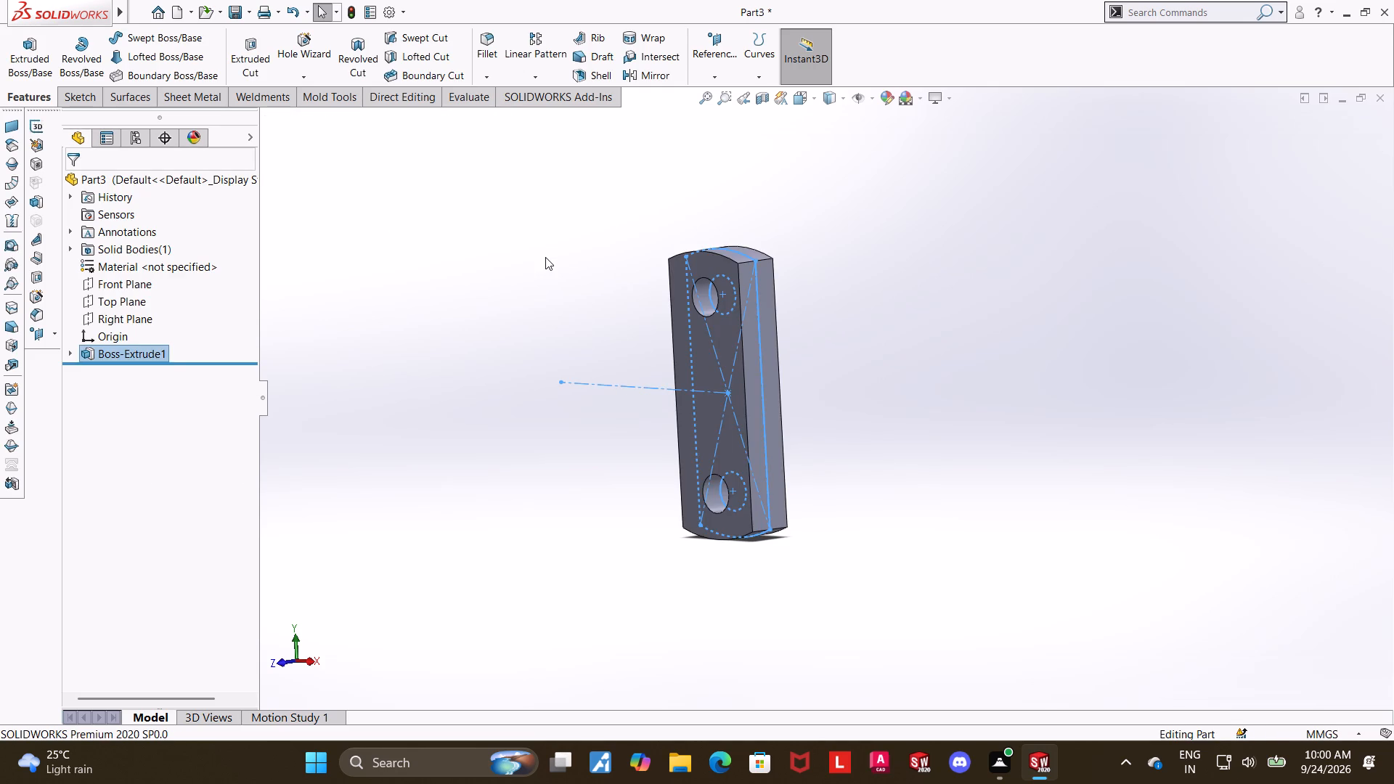
Assign Alloy Steel as the part's material.
scroll(572, 277, up, 2)
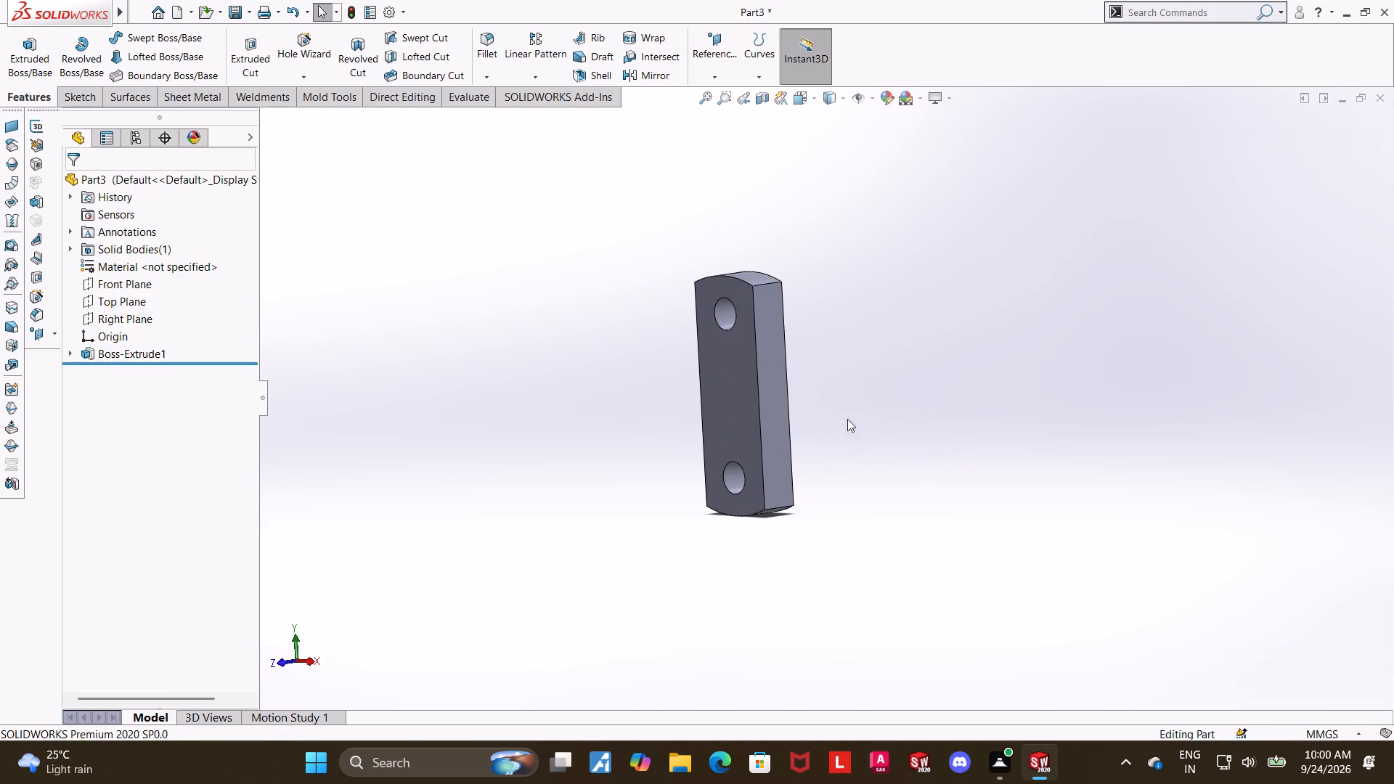
right_click(146, 264)
click(175, 275)
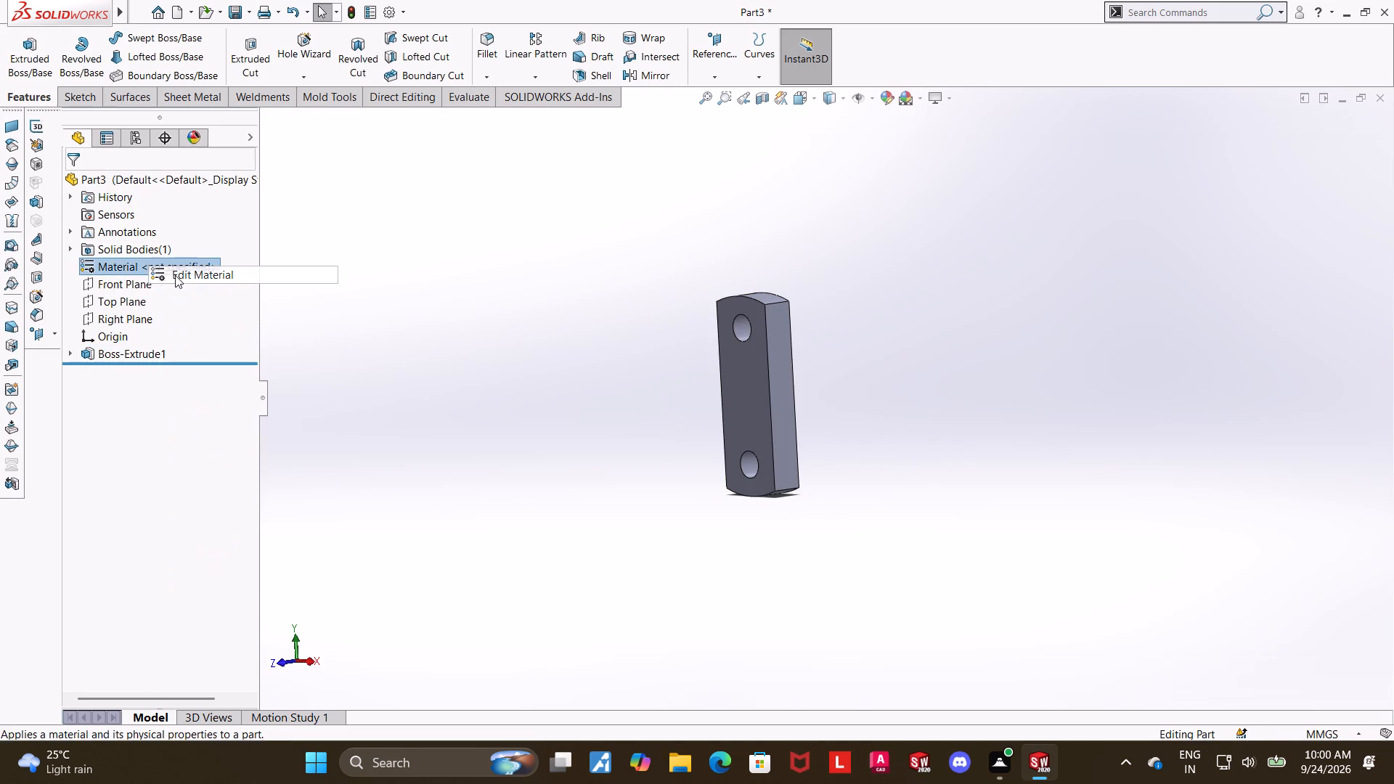
click(458, 553)
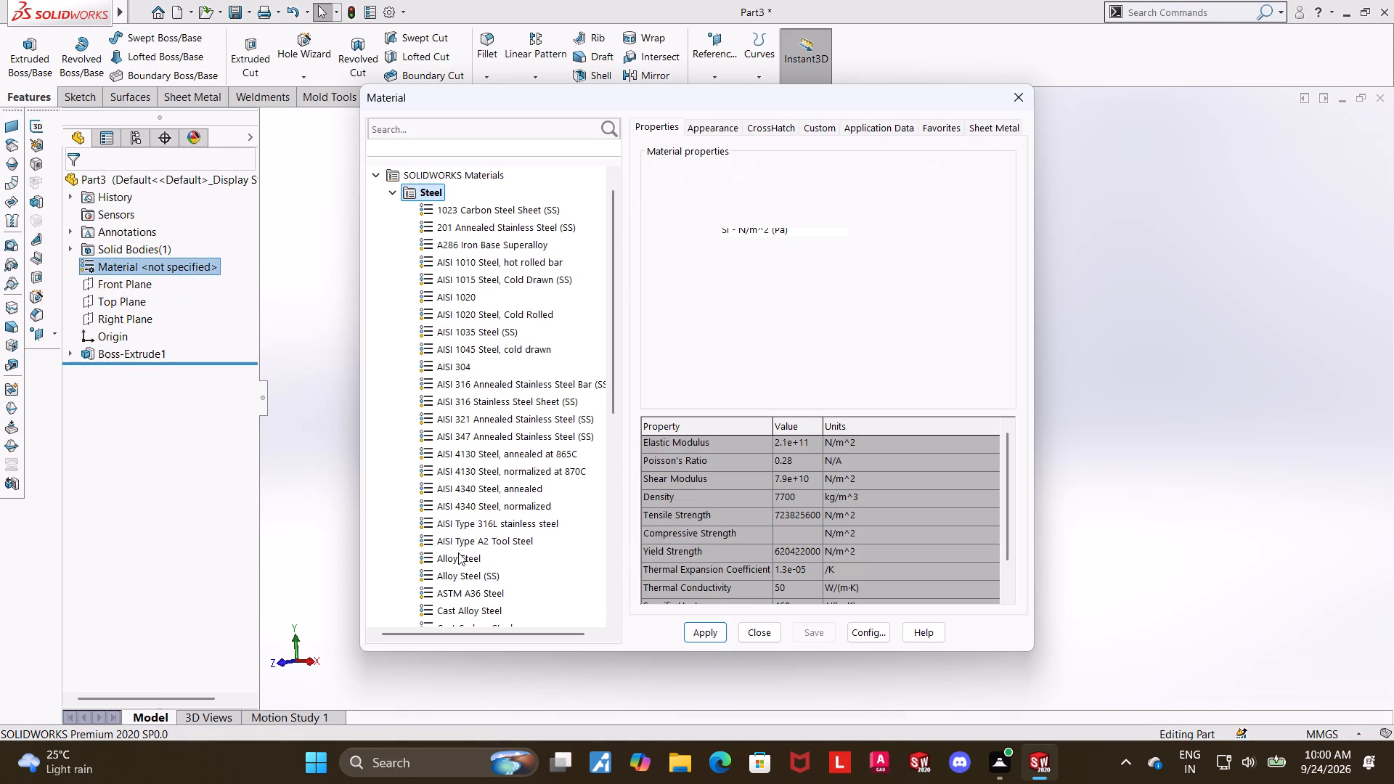
click(701, 629)
click(752, 635)
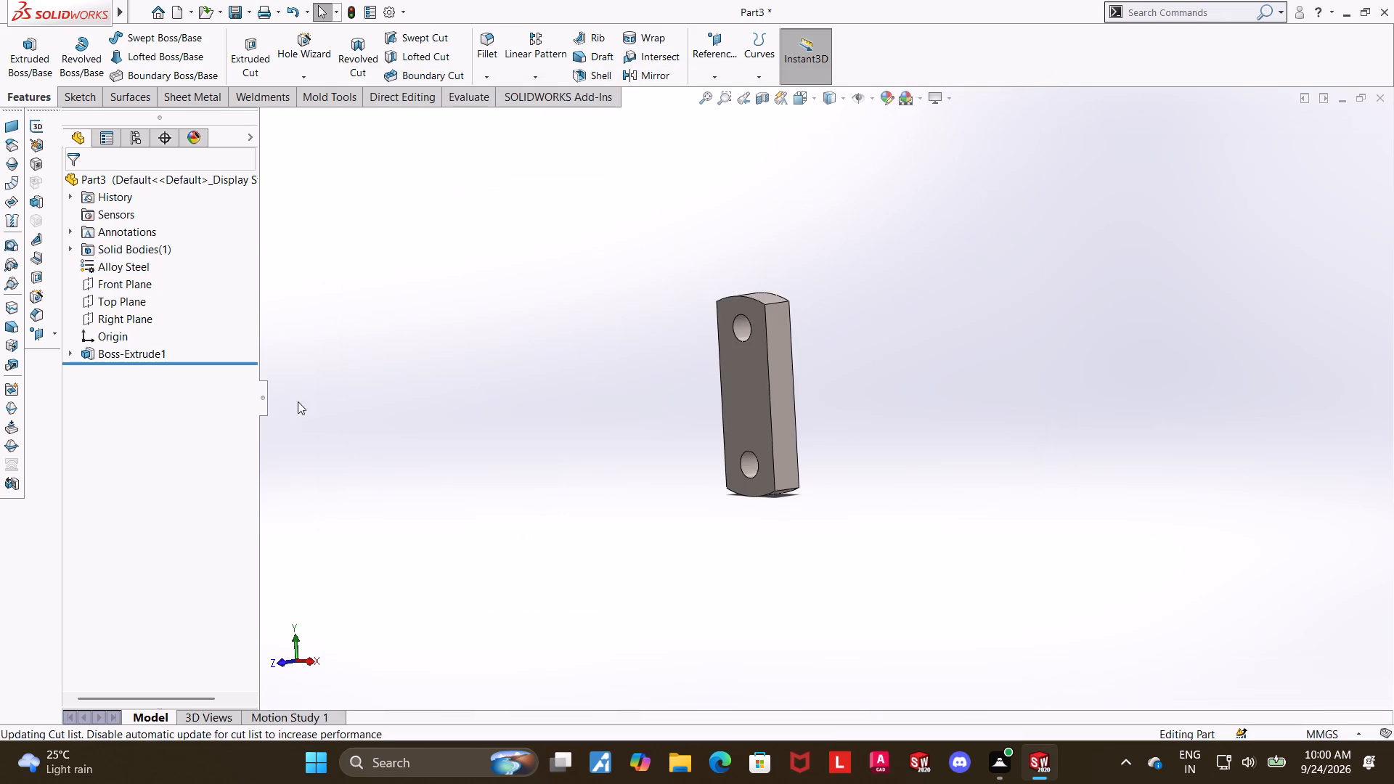
Change the whole part's appearance colour to the medium violet-blue standard swatch.
right_click(128, 181)
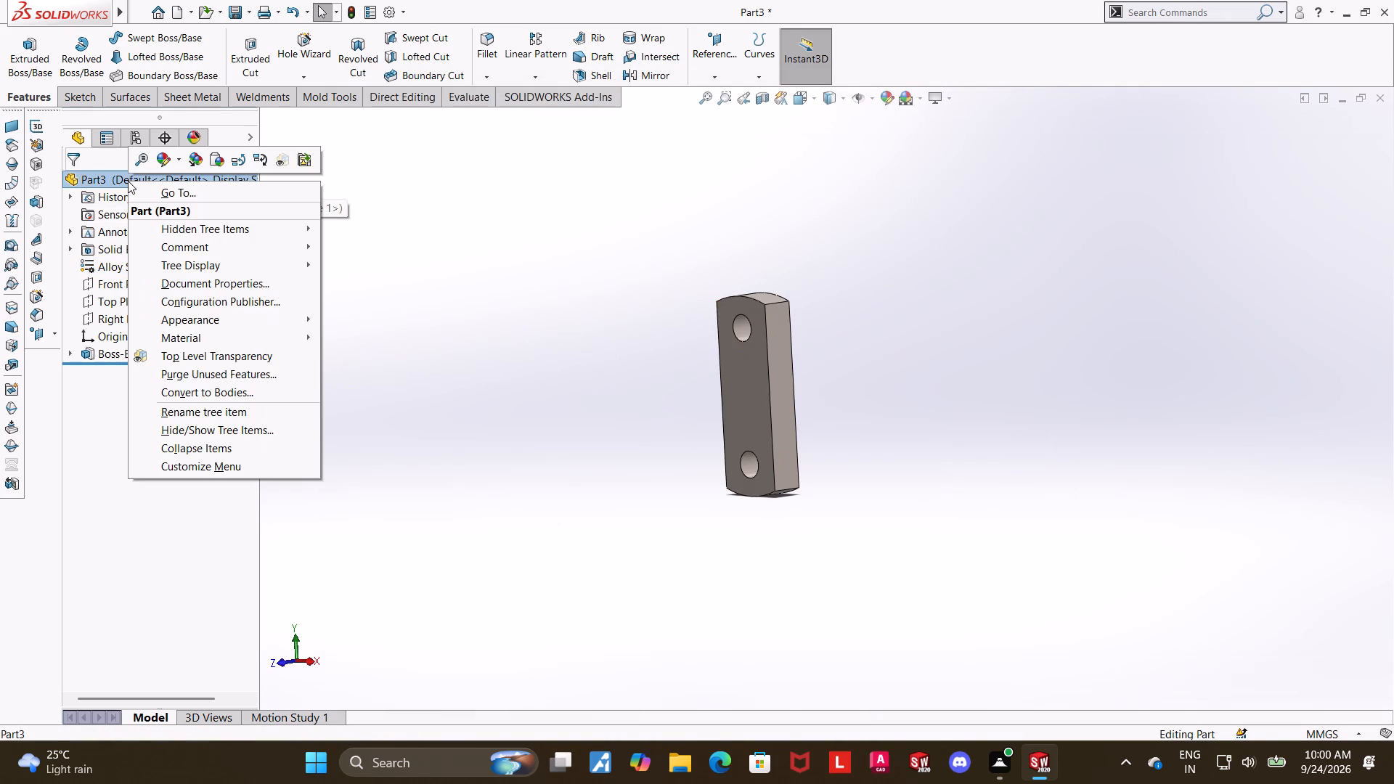
click(163, 153)
click(237, 195)
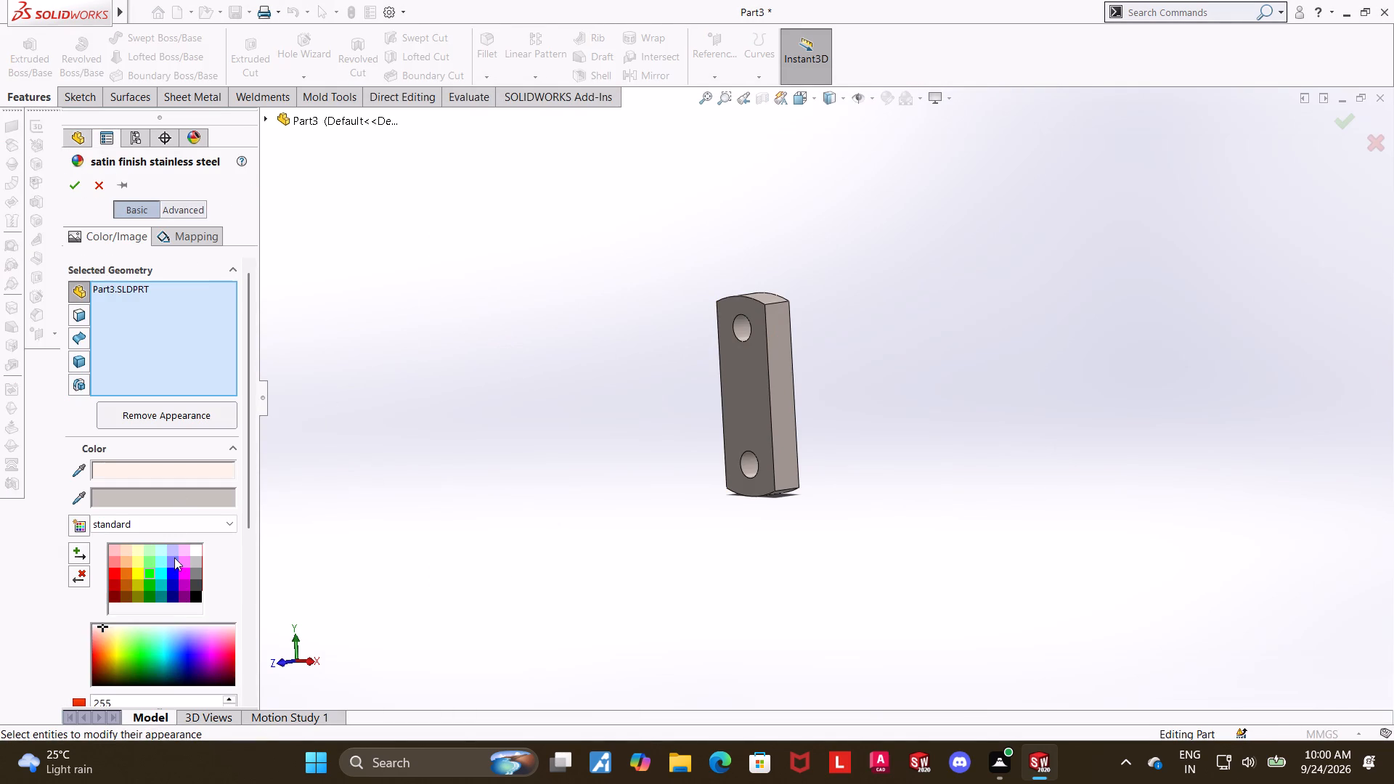
click(163, 571)
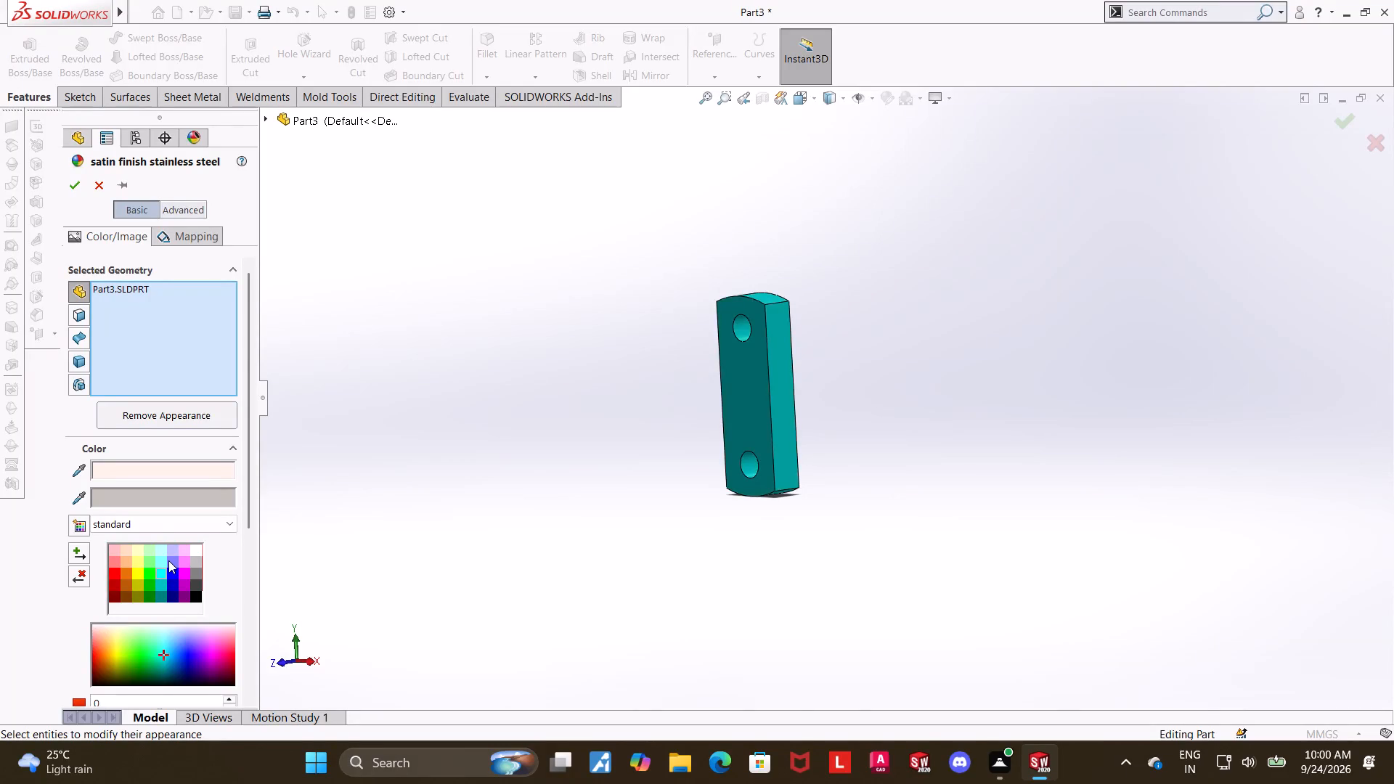
click(168, 560)
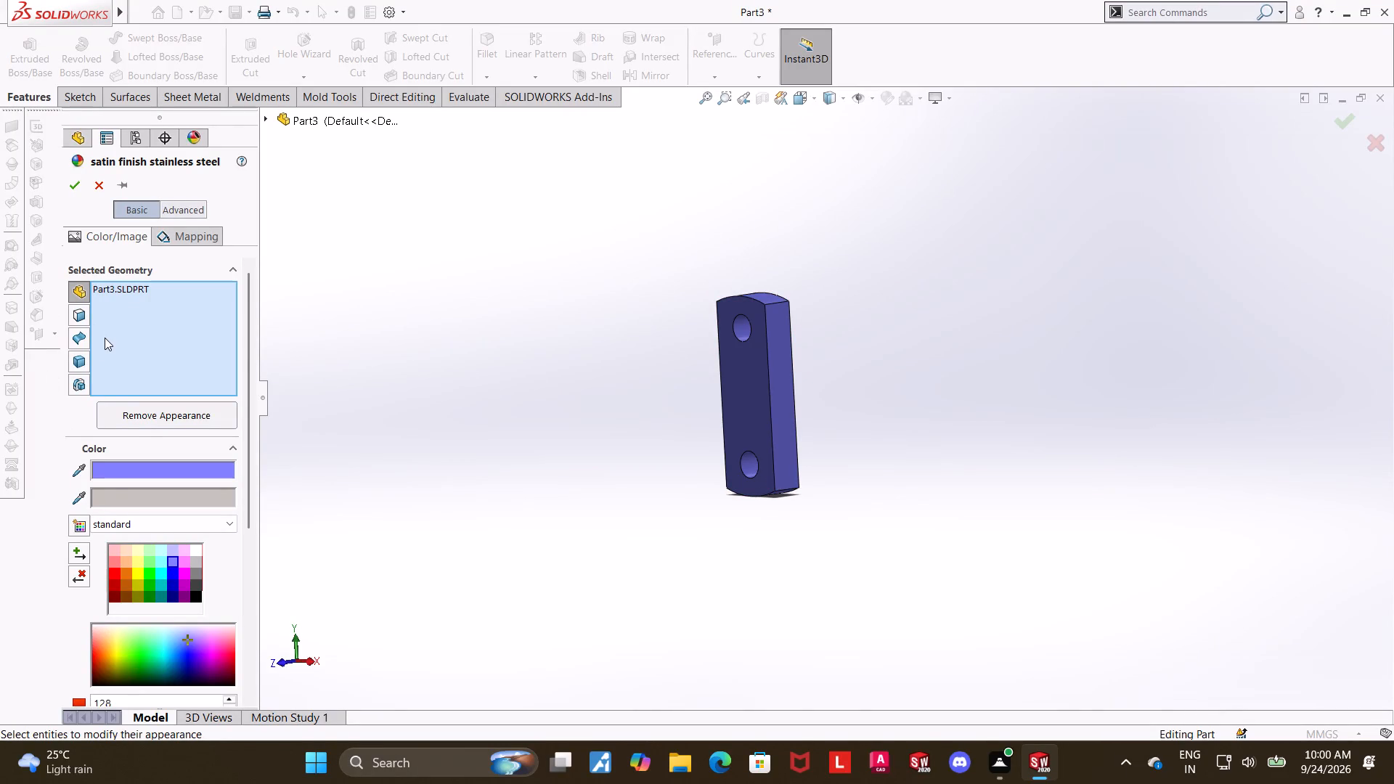
click(171, 552)
click(175, 560)
click(69, 185)
click(432, 408)
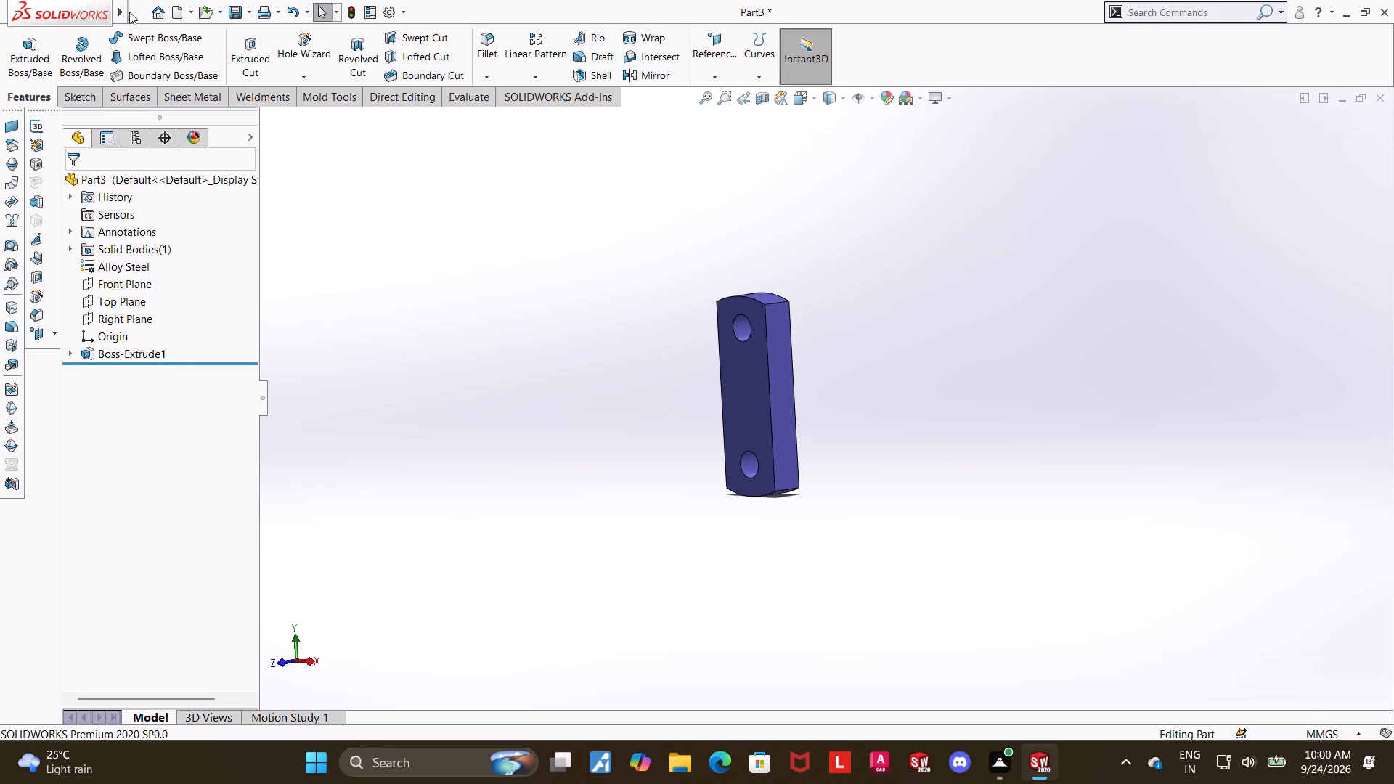
Open the Save As dialog for the new part.
click(176, 200)
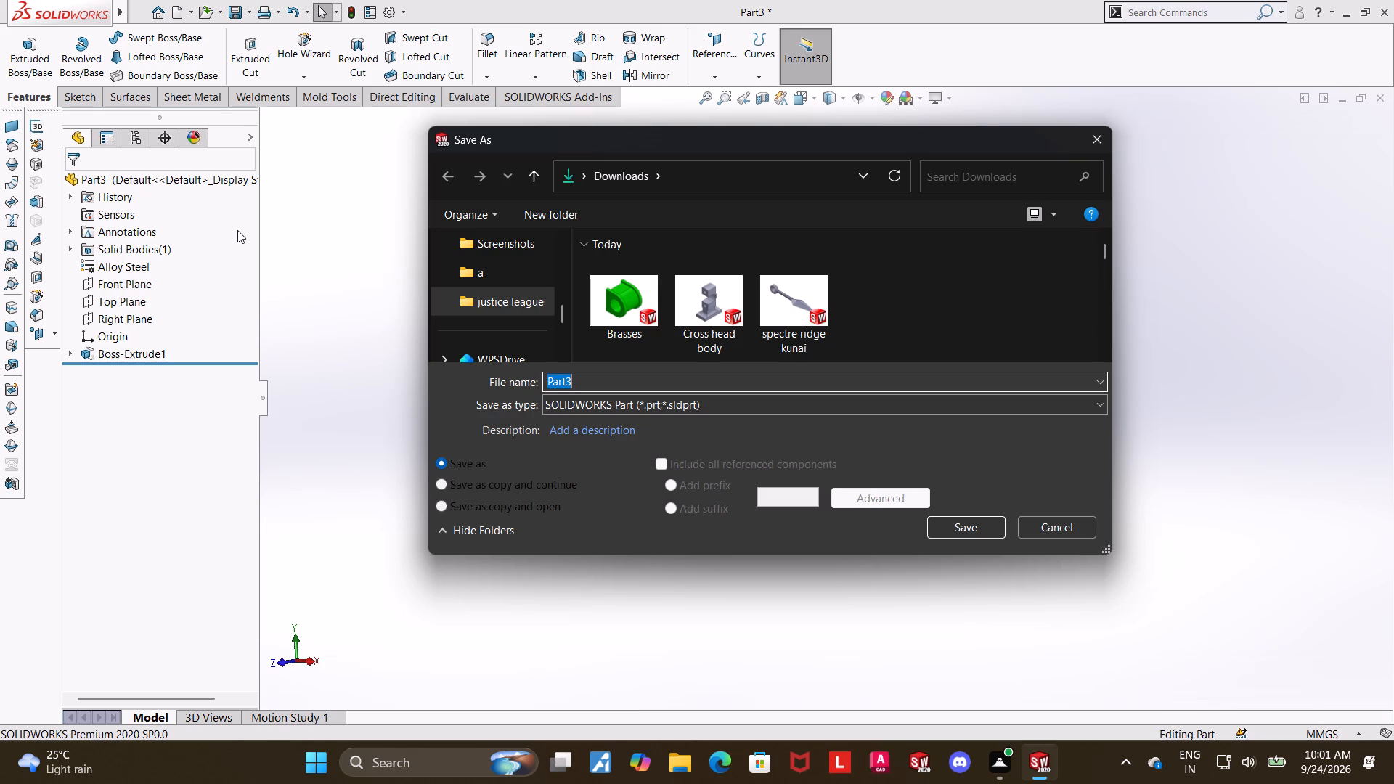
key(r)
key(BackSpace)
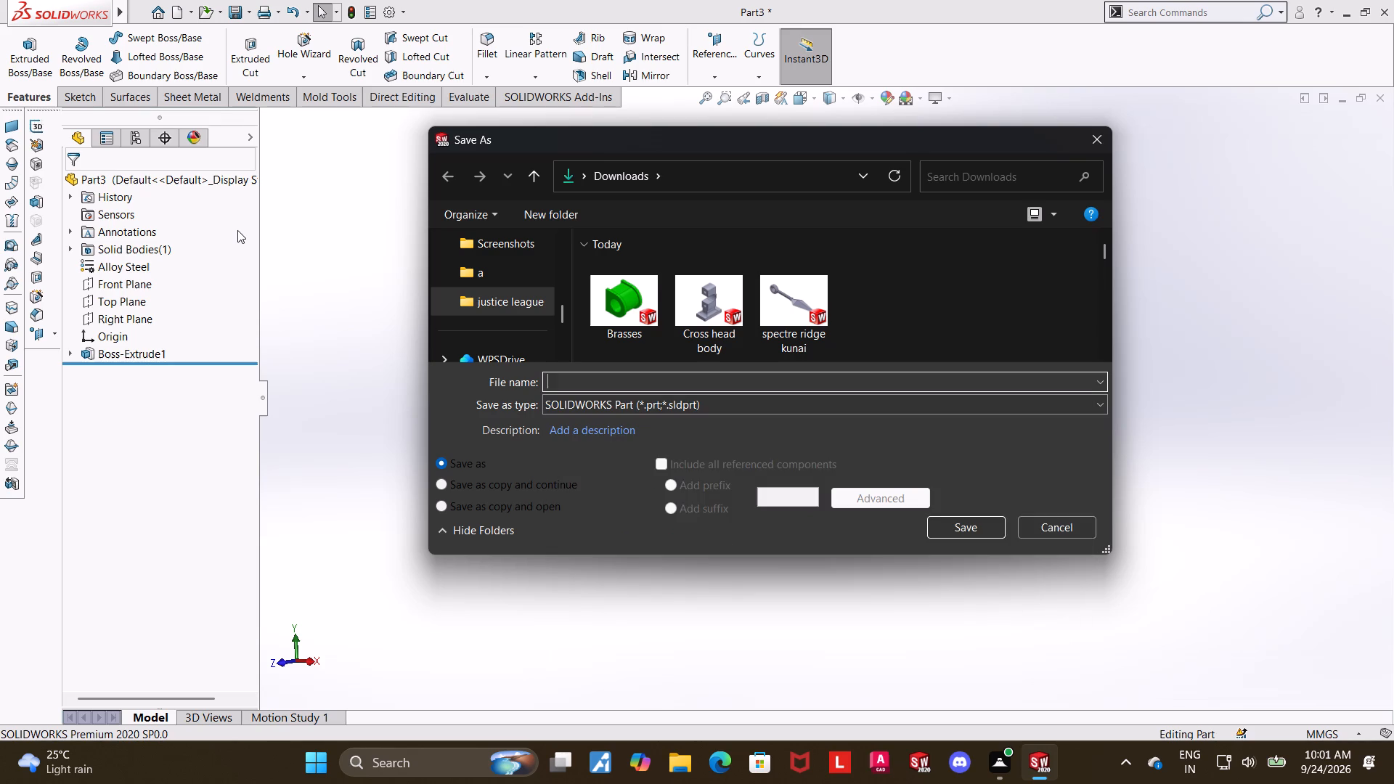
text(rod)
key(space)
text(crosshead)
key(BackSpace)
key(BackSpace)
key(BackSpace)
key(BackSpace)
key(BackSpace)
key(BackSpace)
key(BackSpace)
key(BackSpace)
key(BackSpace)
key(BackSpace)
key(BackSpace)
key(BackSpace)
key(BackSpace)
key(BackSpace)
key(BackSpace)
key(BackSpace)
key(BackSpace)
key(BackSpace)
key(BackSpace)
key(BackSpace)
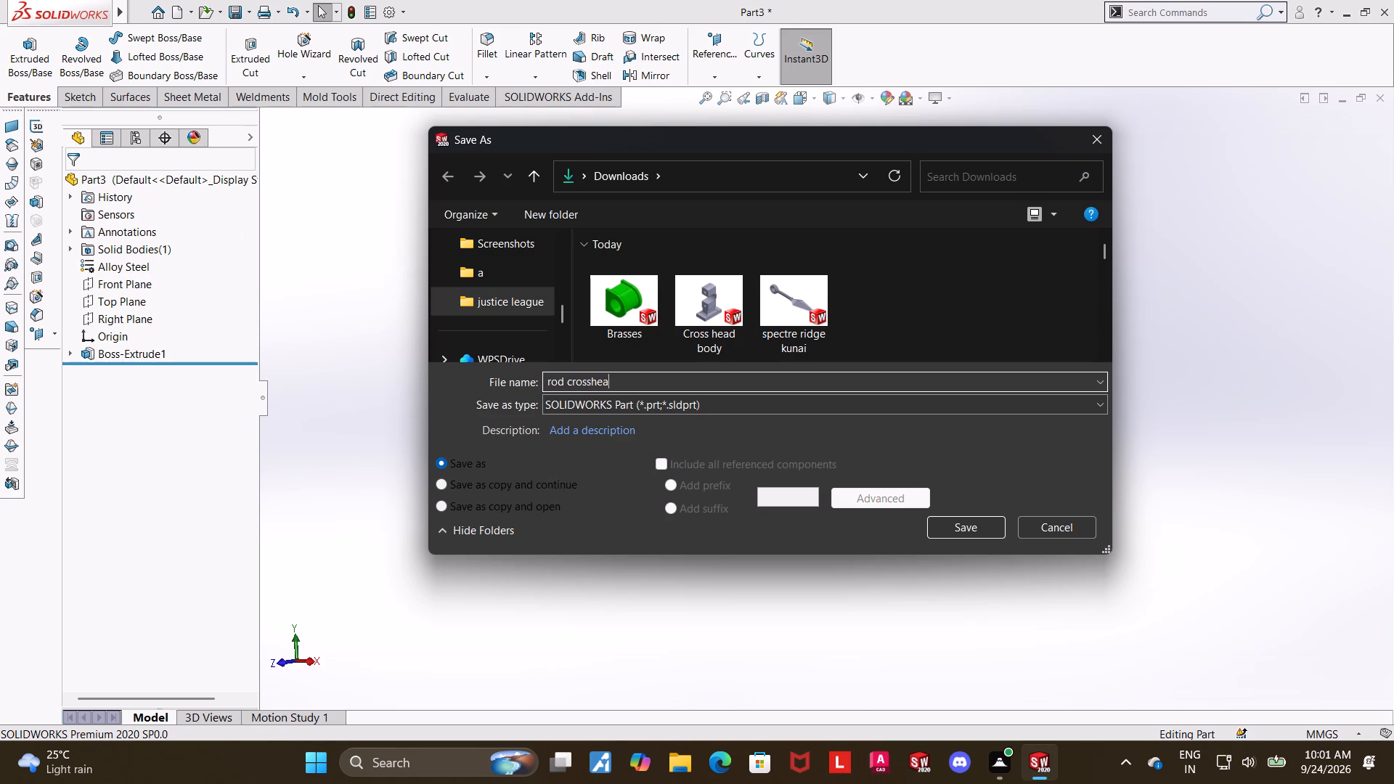
Save the part under the file name crosshead plate in the Downloads folder.
text(crosshead plate)
key(space)
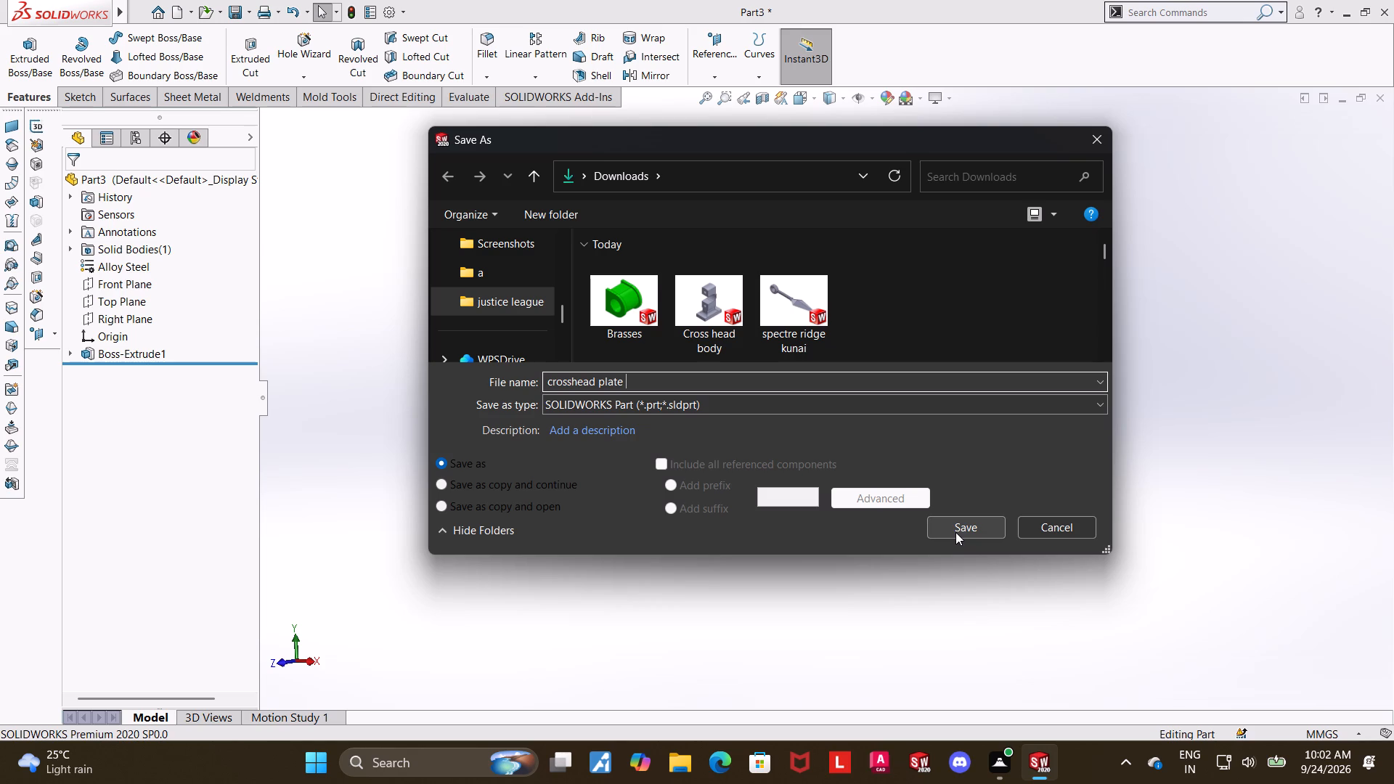
click(955, 532)
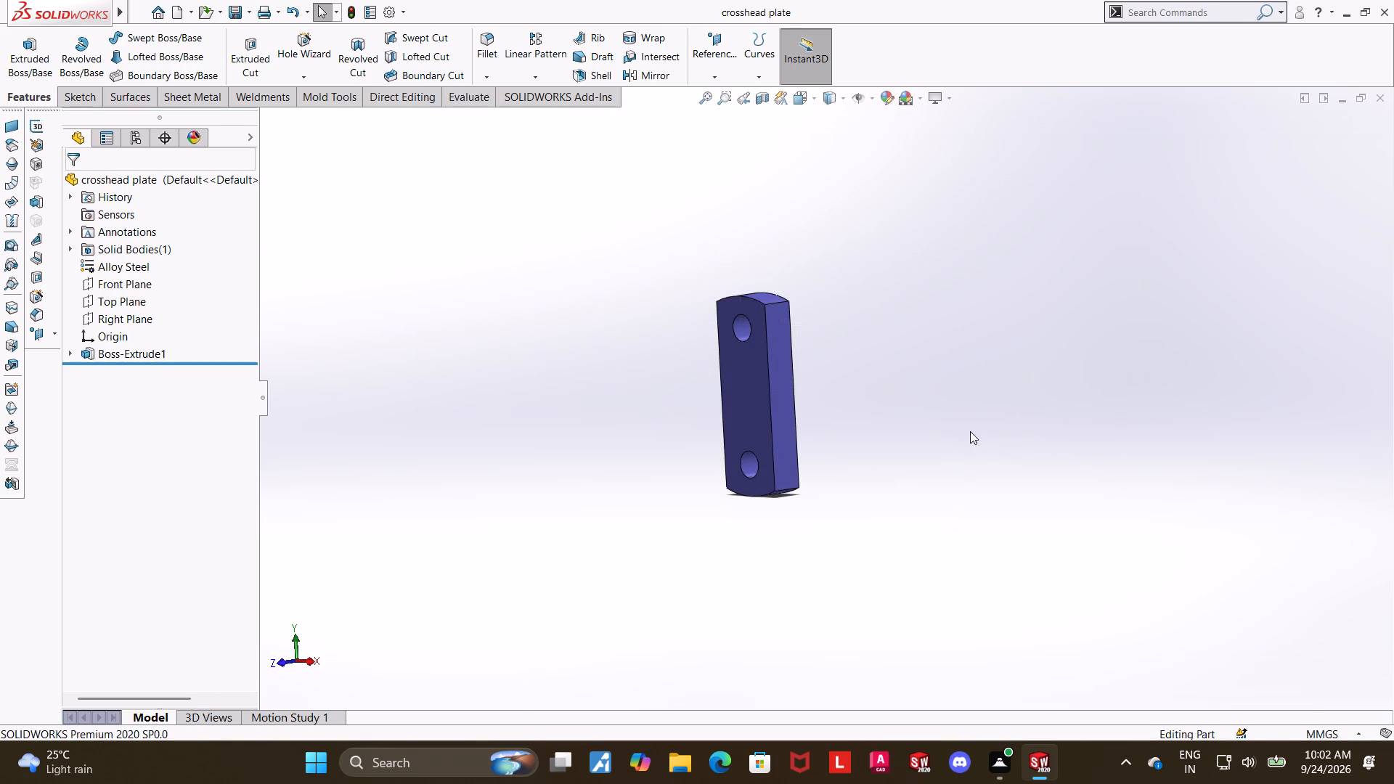
Create a new part document.
scroll(970, 431, down, 1)
double_click(184, 10)
double_click(362, 374)
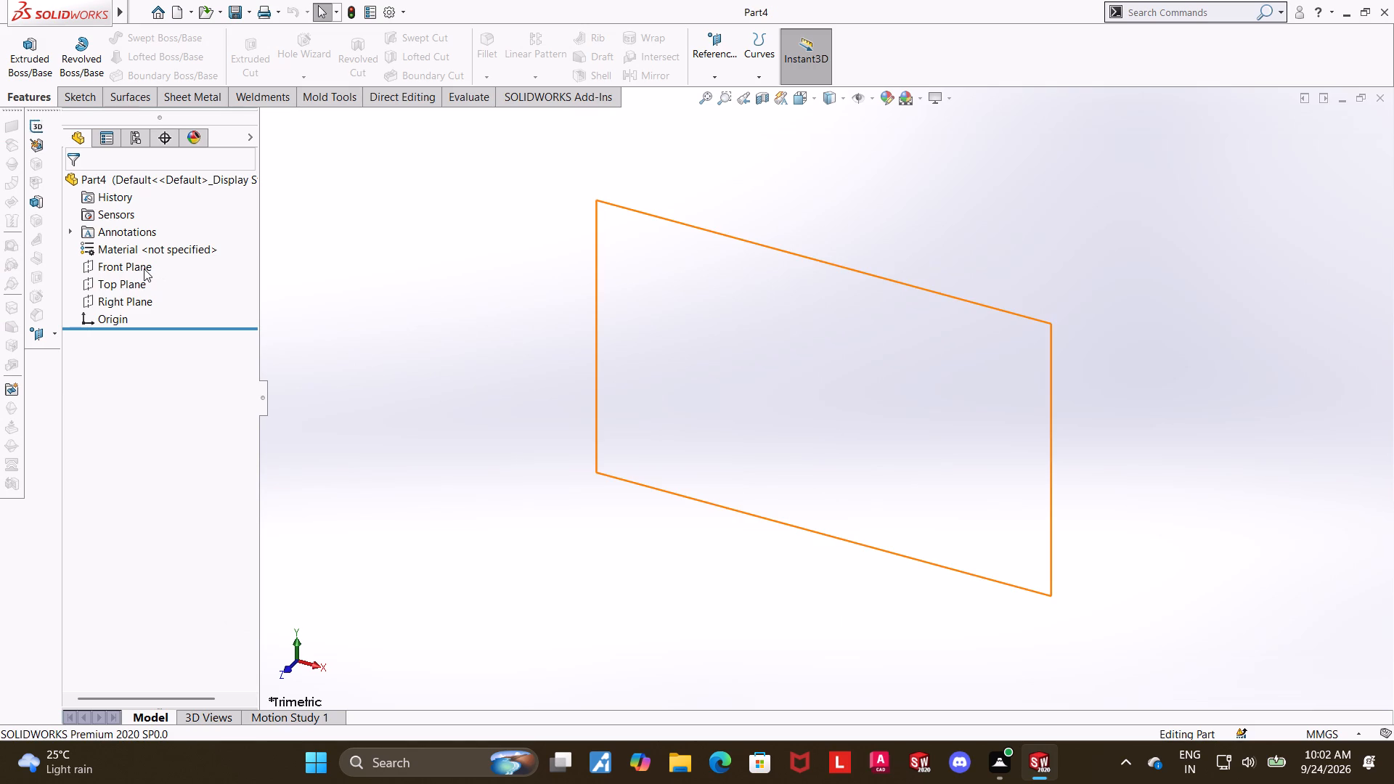
Start a sketch on the Front Plane and draw an upright centre rectangle about 67 by 128 mm, centred on the origin.
click(143, 269)
click(156, 245)
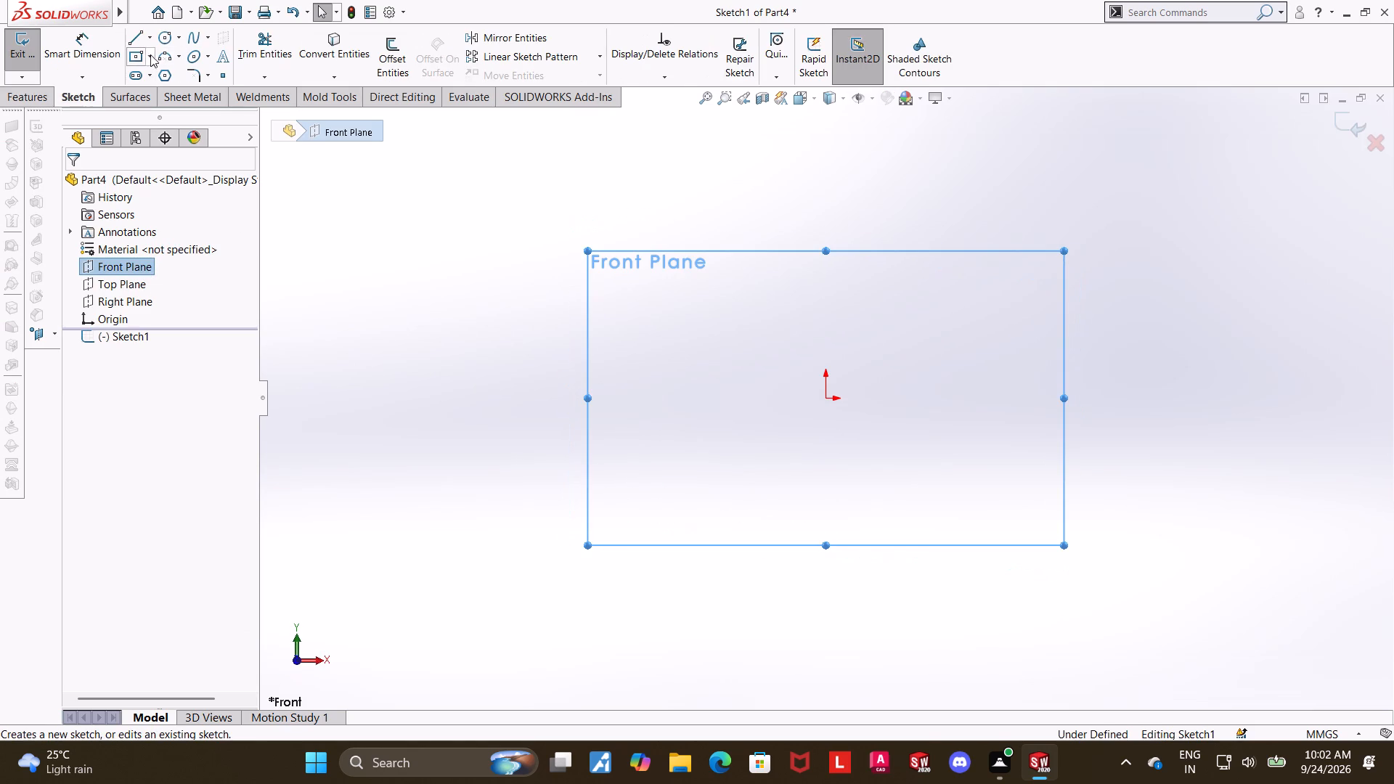
click(143, 54)
click(826, 396)
click(916, 227)
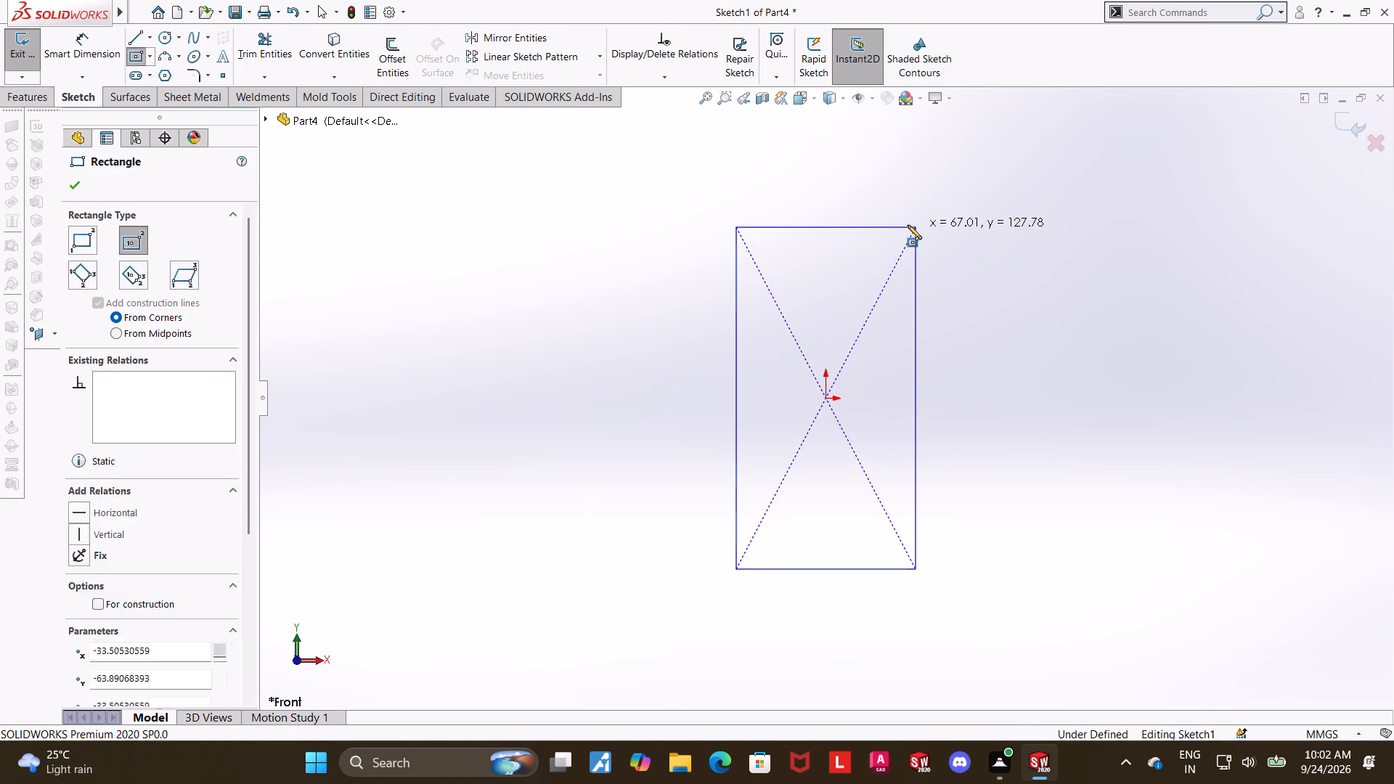
key(Escape)
key(Escape)
Draw a three-point arc of about 63 mm radius between the rectangle's two upper corners, bulging outward.
click(168, 57)
click(733, 224)
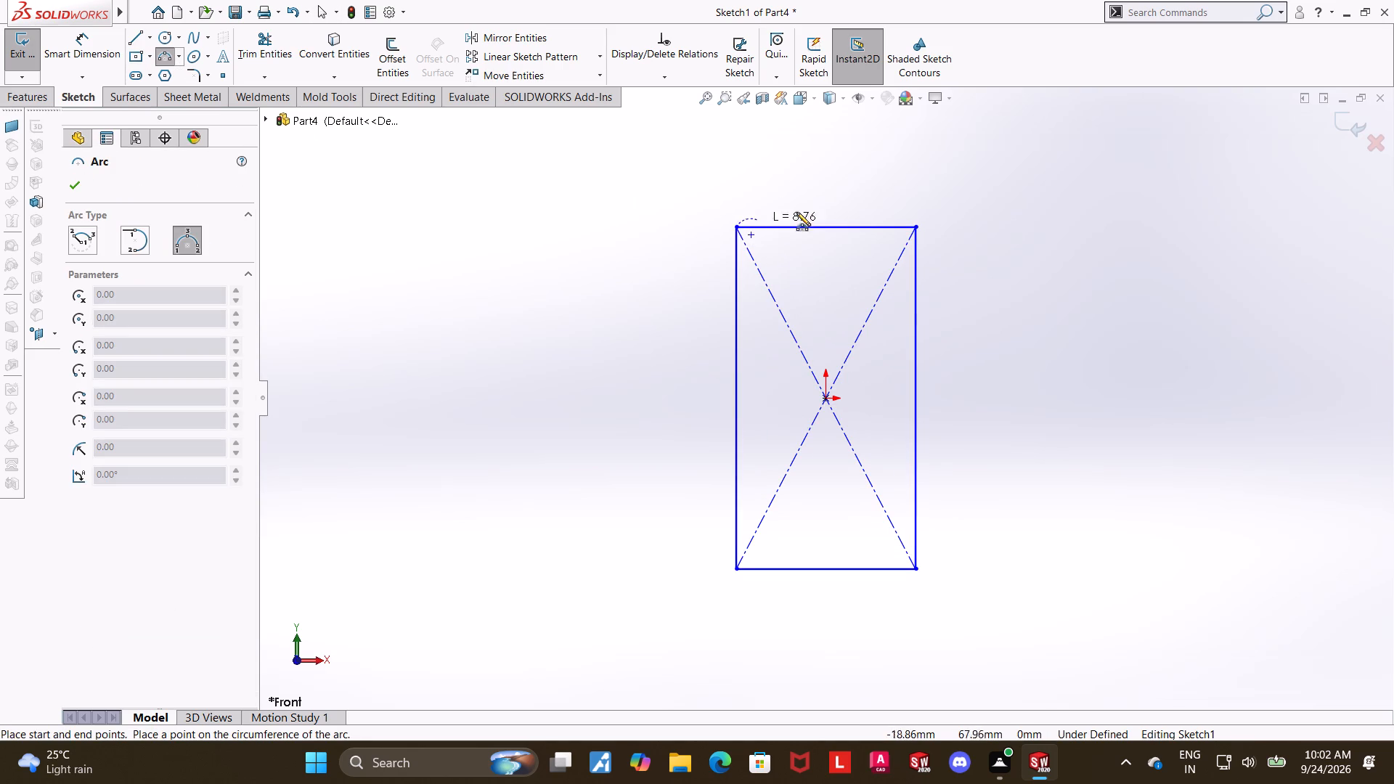
click(916, 225)
click(863, 205)
key(Escape)
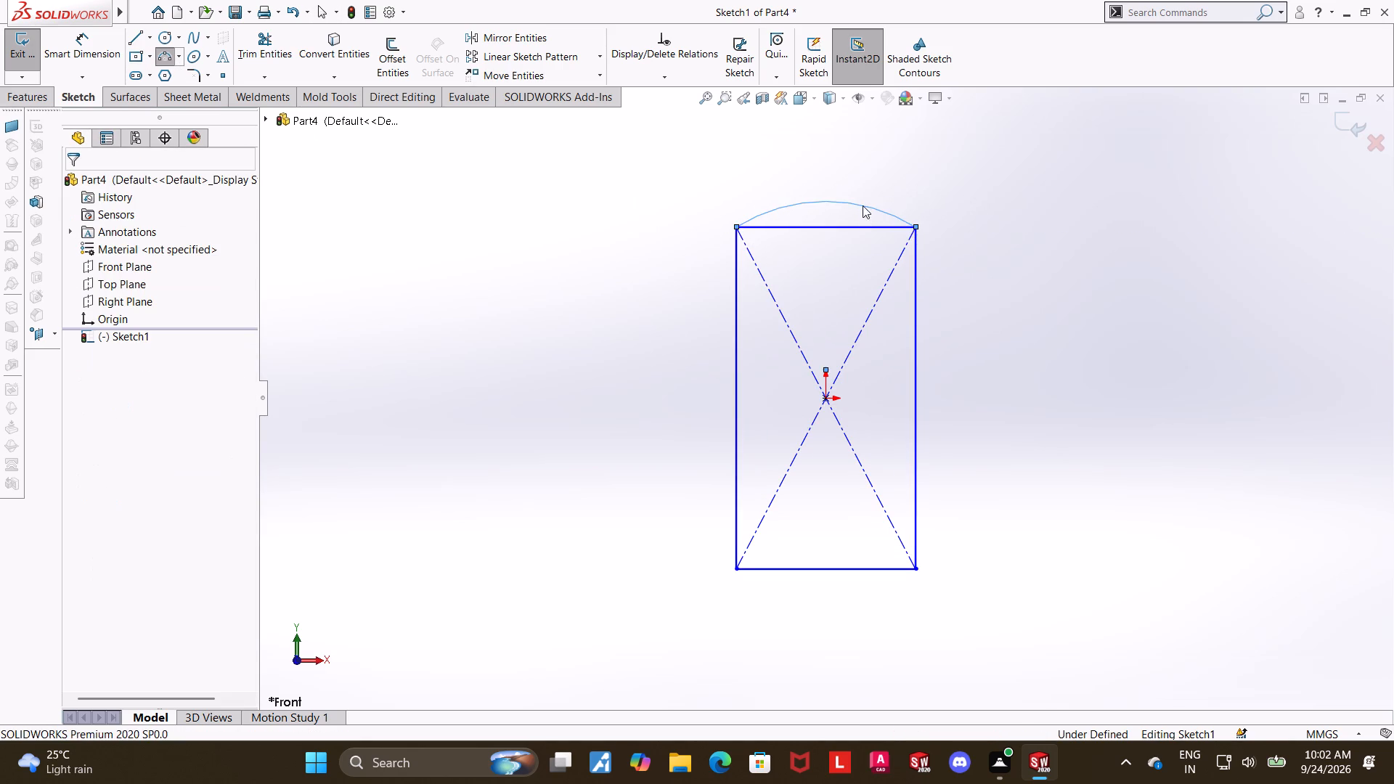
key(Escape)
Dimension the upper arc's radius as 110 mm.
click(56, 33)
click(789, 206)
click(771, 184)
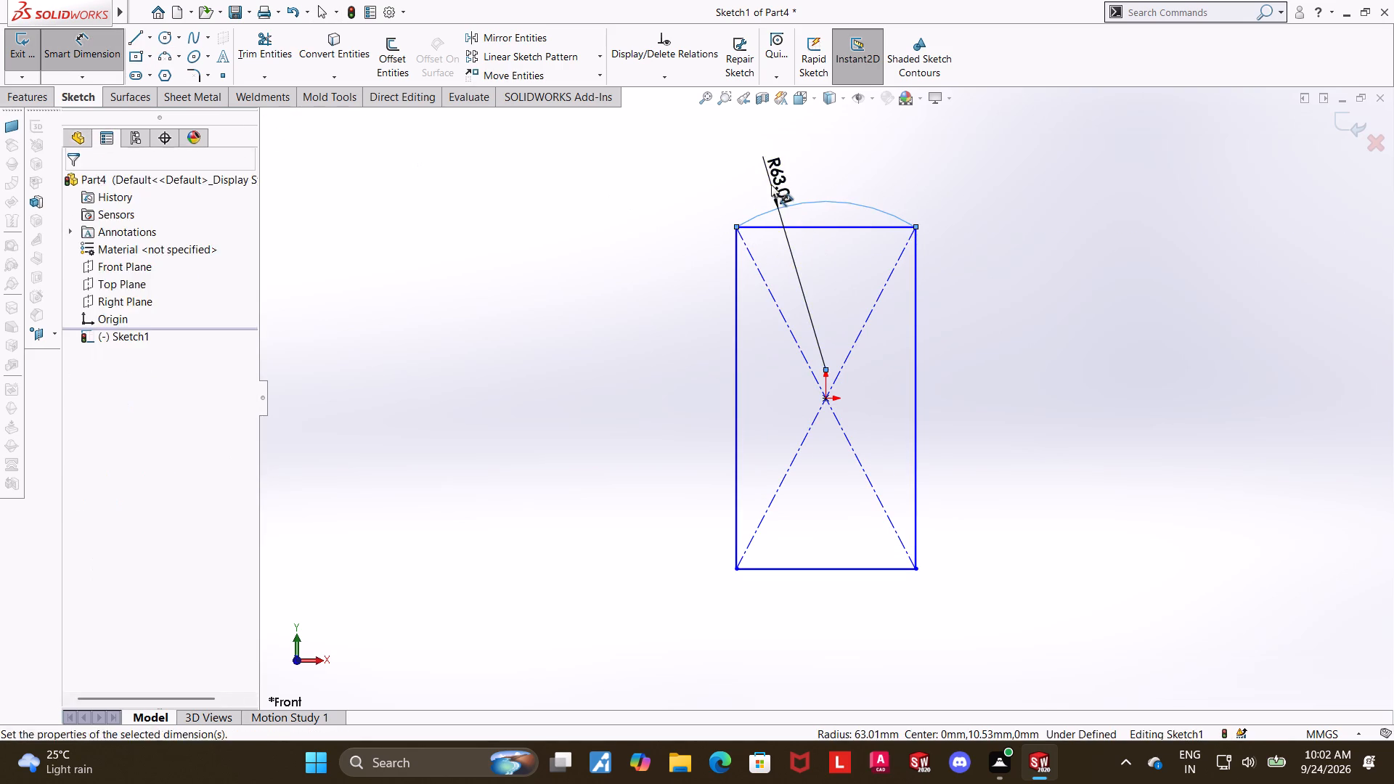
text(11)
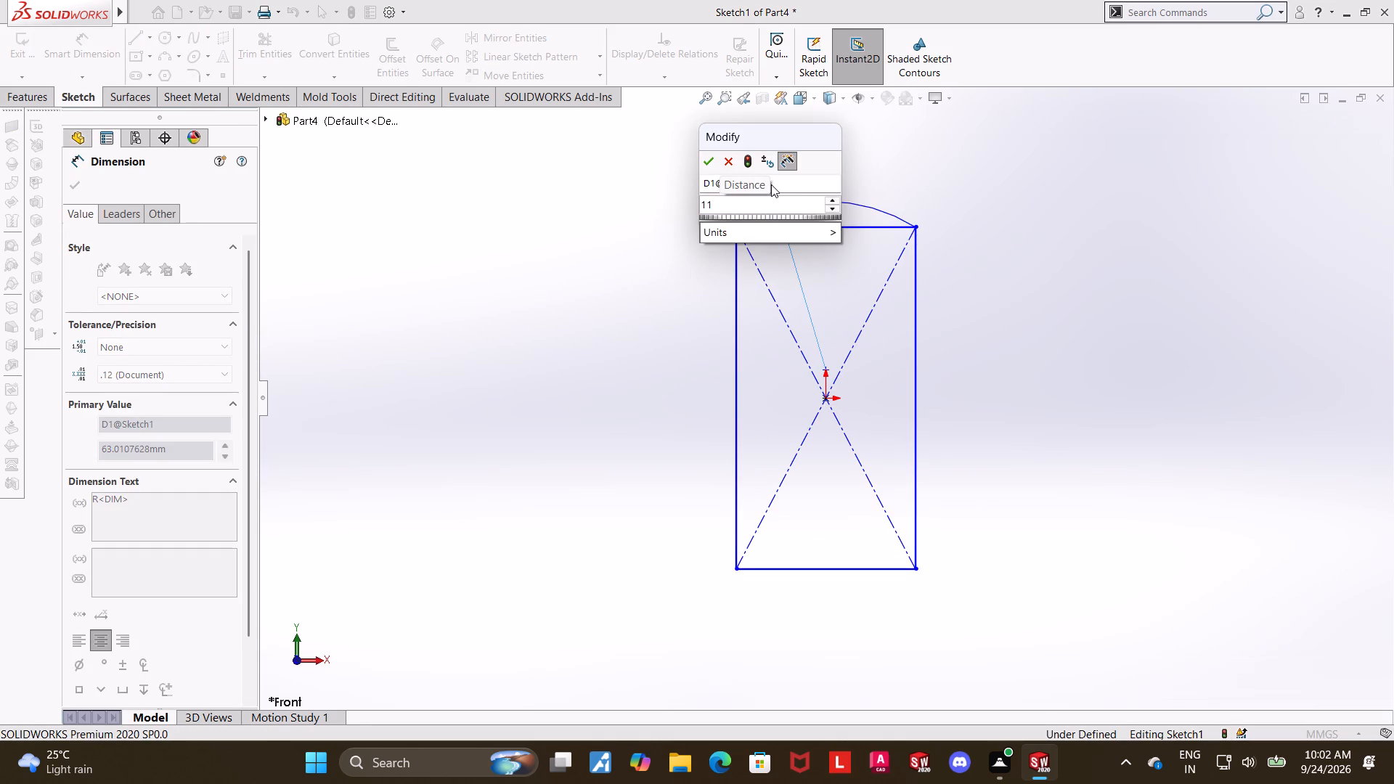
key(0)
key(Return)
key(Escape)
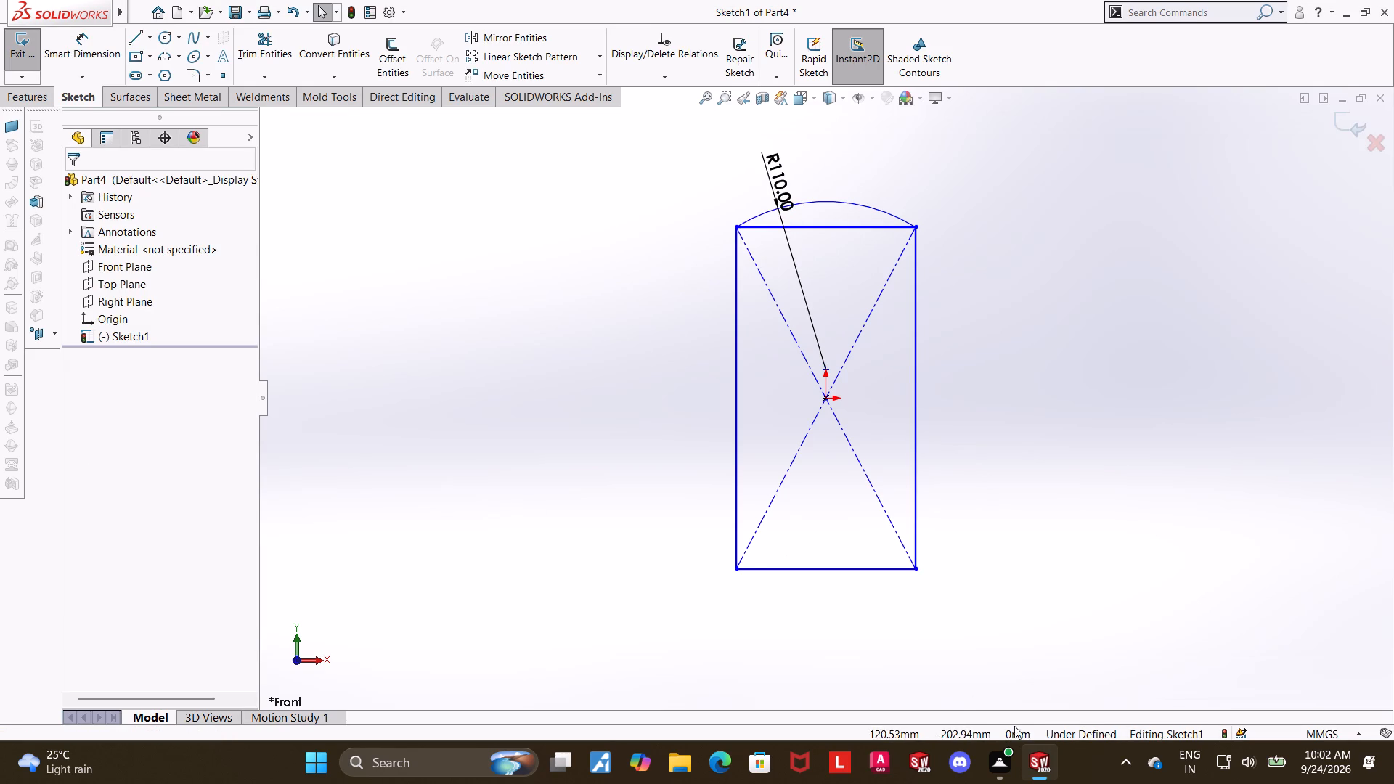
Switch to the crosshead plate part, examine the dimensions of its profile sketch, and return to the new part.
click(1060, 667)
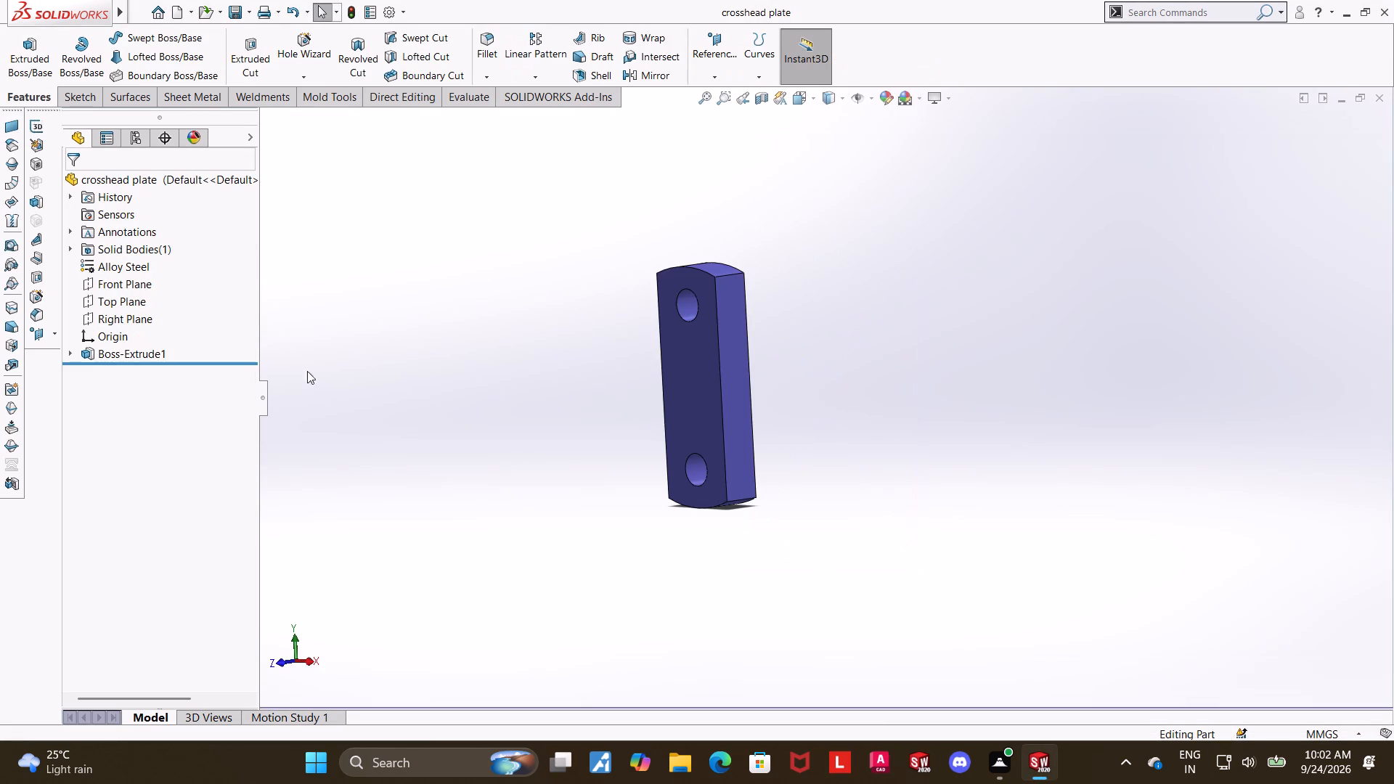
click(74, 348)
click(99, 364)
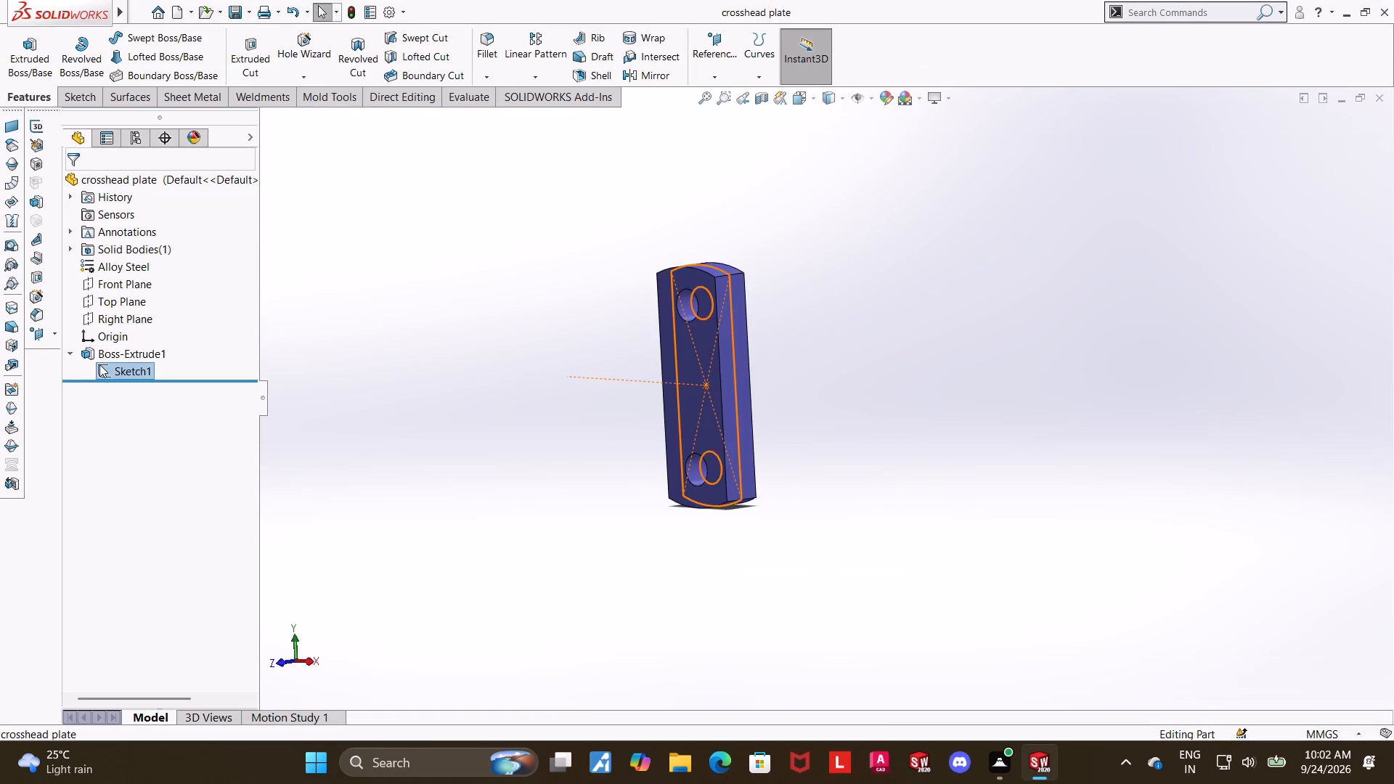
middle_drag(439, 447, 476, 446)
scroll(749, 261, down, 4)
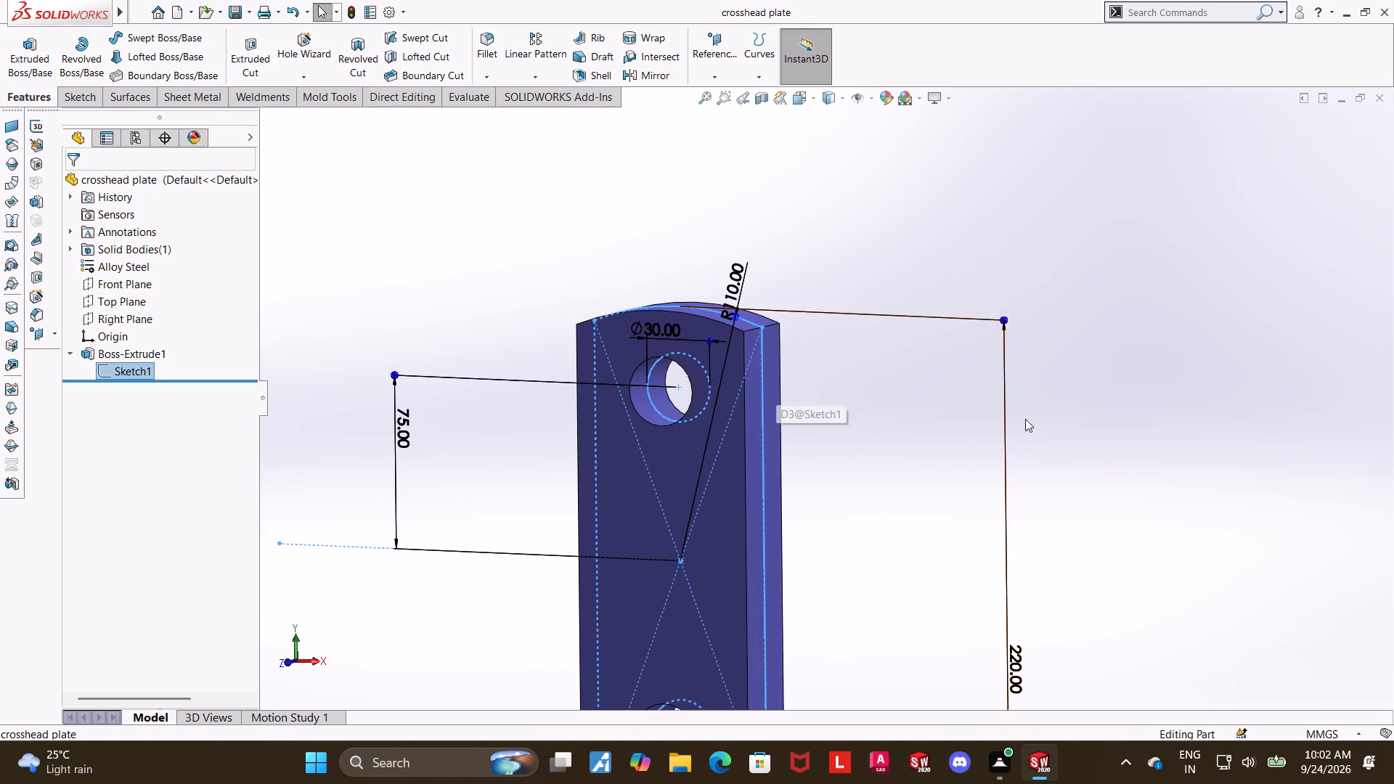
drag(1082, 421, 1093, 421)
click(1273, 682)
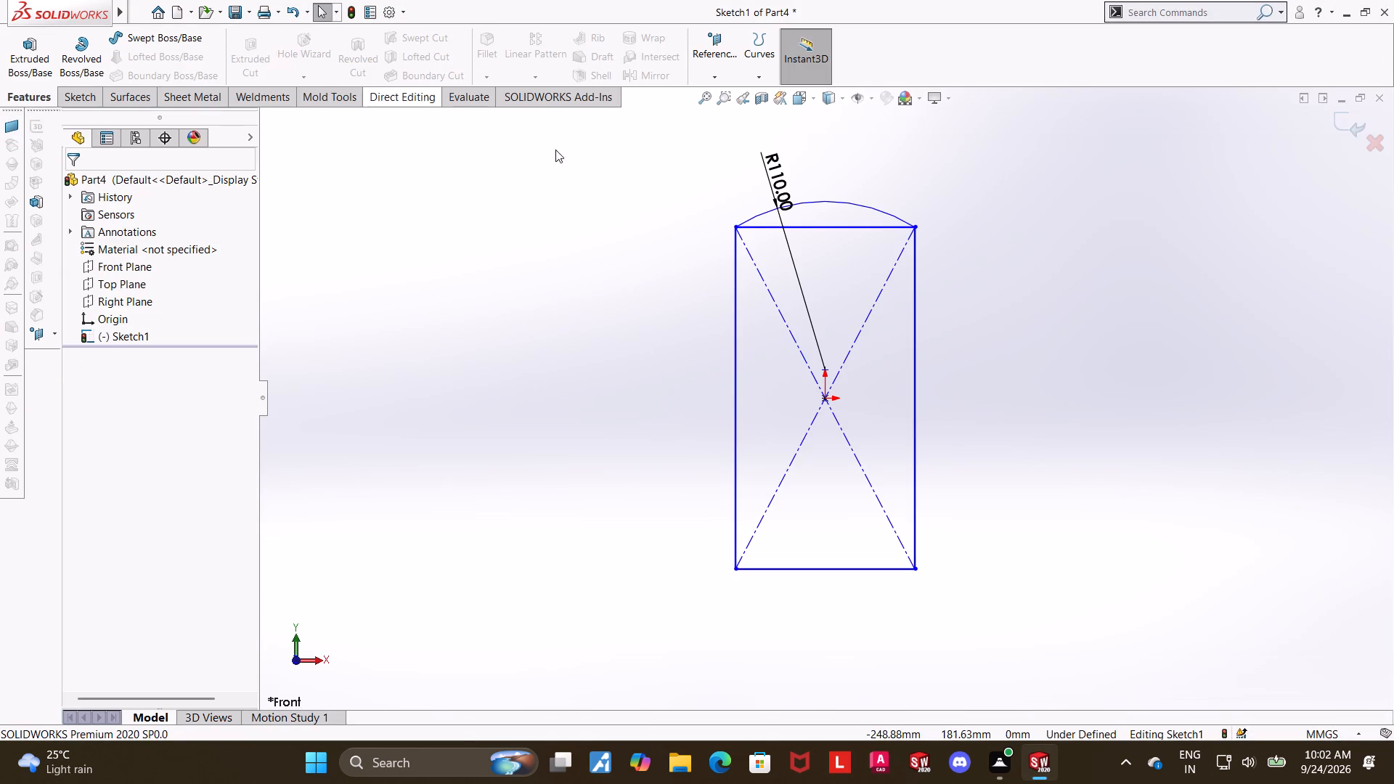
Dimension the rectangle's width between its two vertical sides as 80 mm, placed below the profile.
scroll(1054, 393, down, 1)
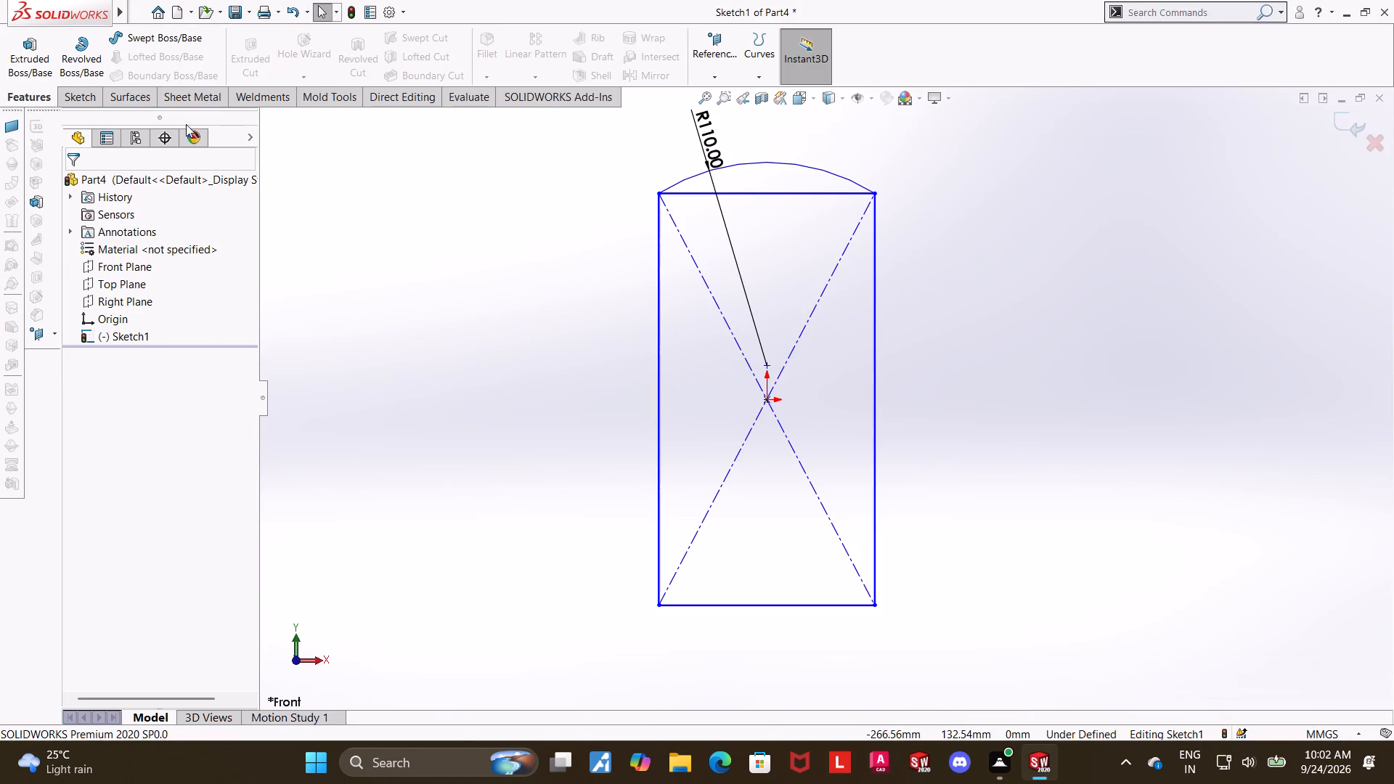
click(75, 97)
click(78, 46)
scroll(748, 384, up, 2)
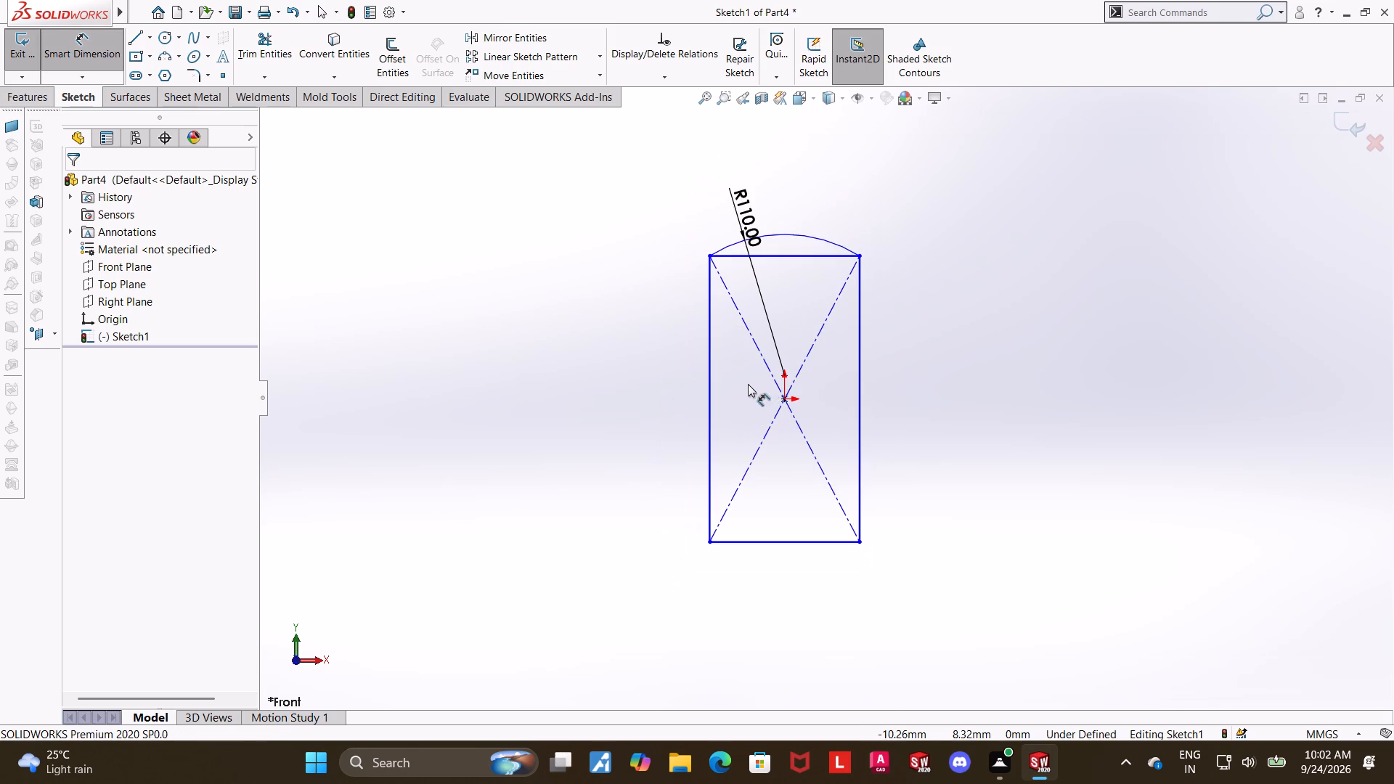
scroll(762, 380, up, 1)
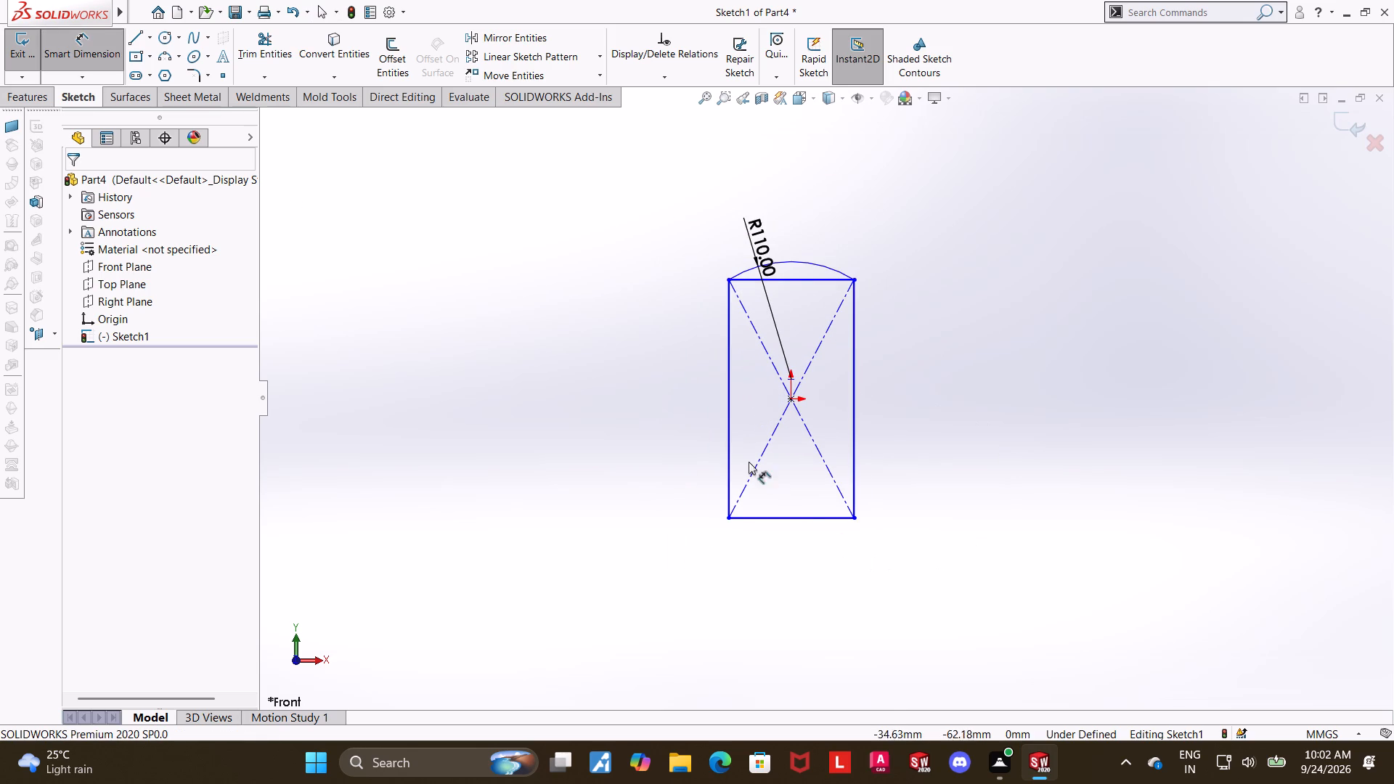
click(723, 449)
click(731, 452)
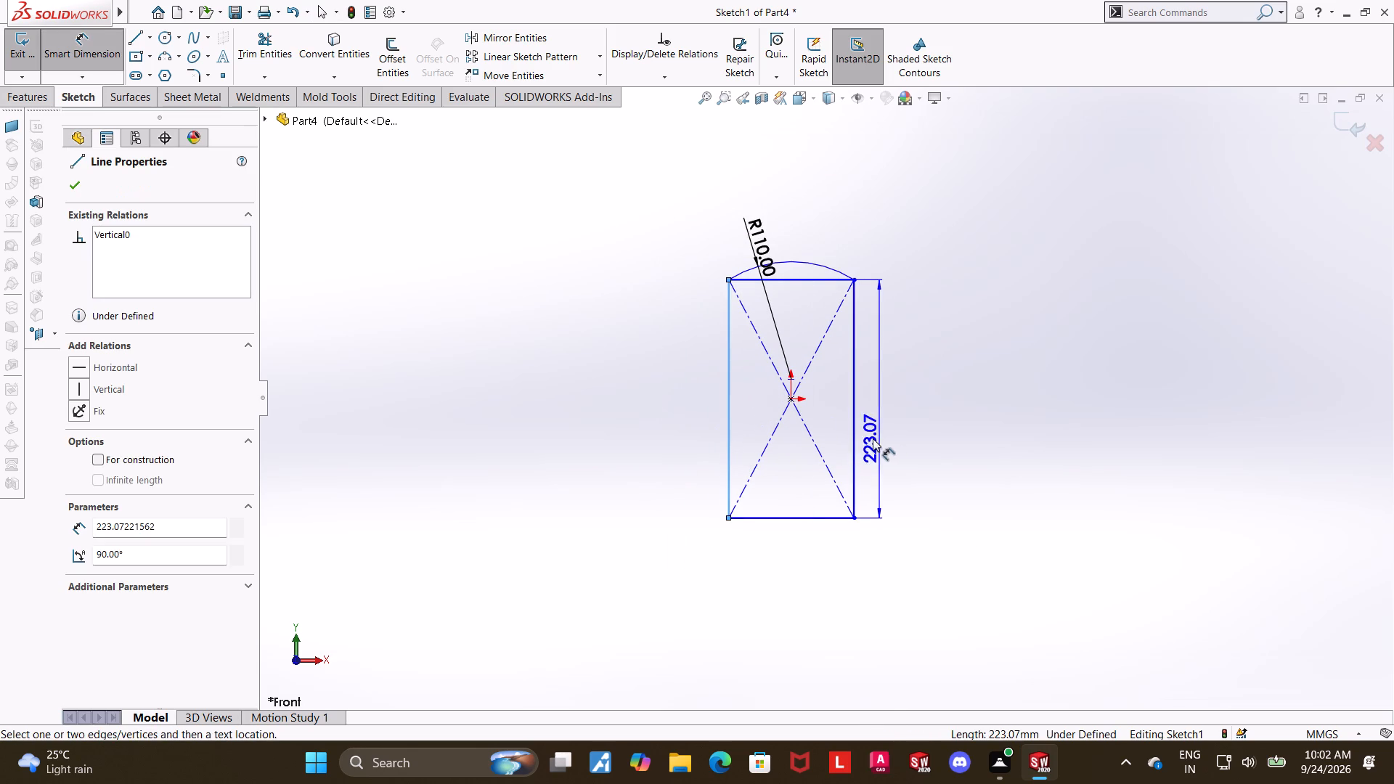
click(852, 438)
click(801, 569)
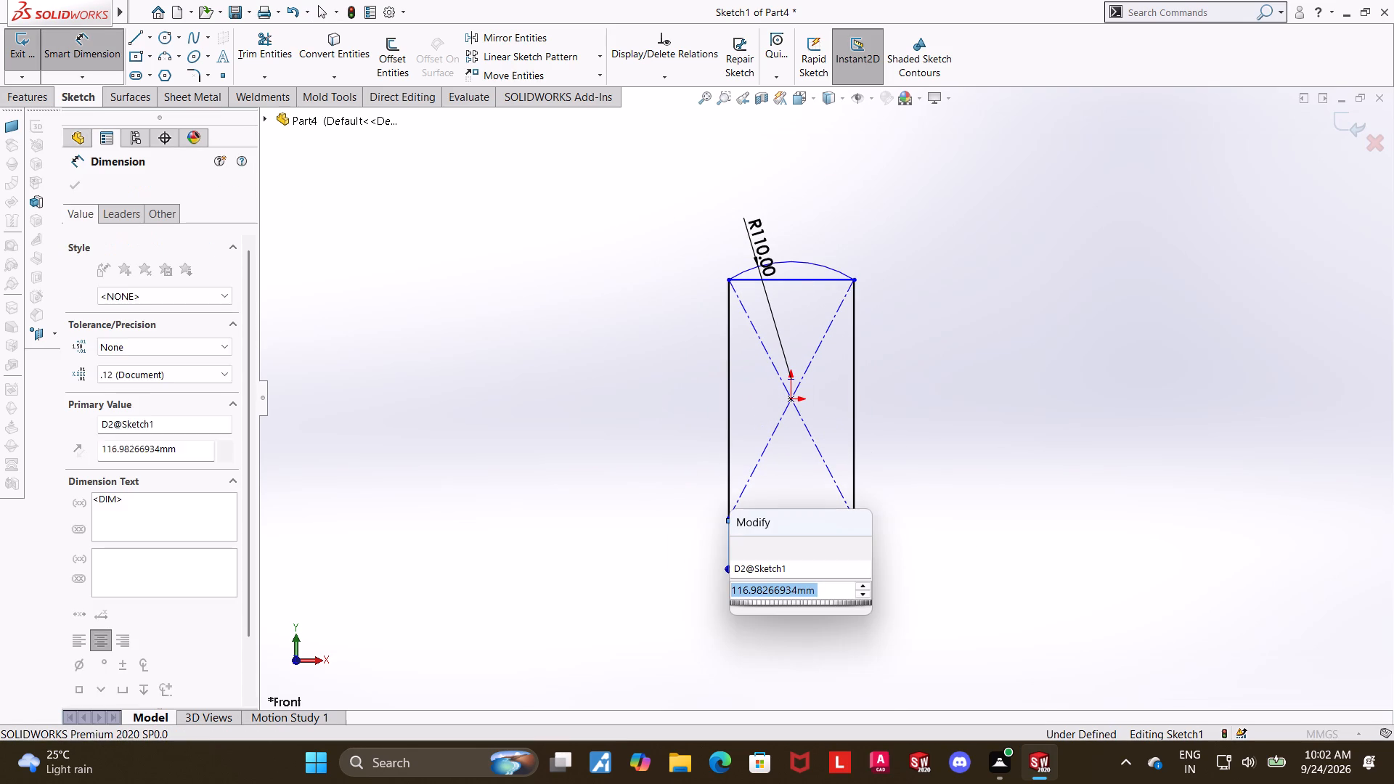
text(80)
key(Return)
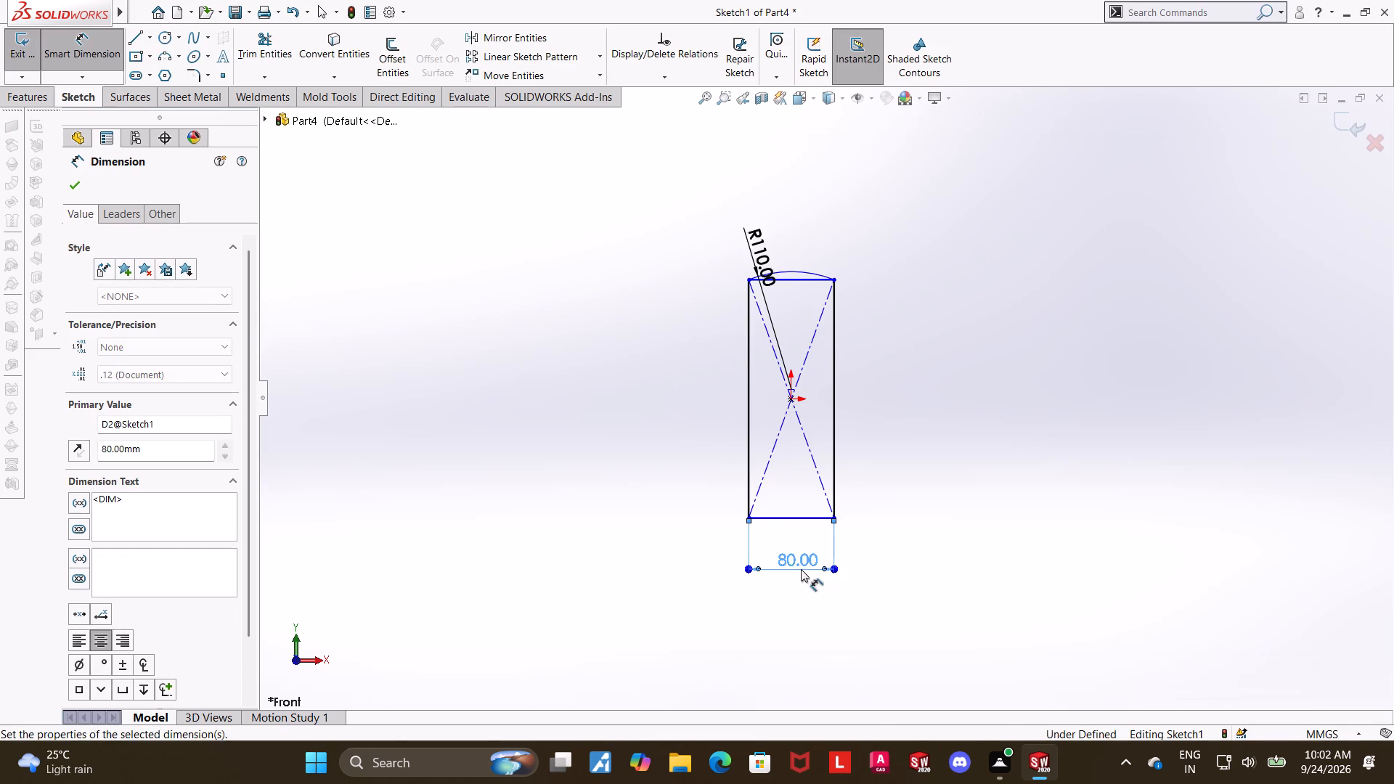
key(Escape)
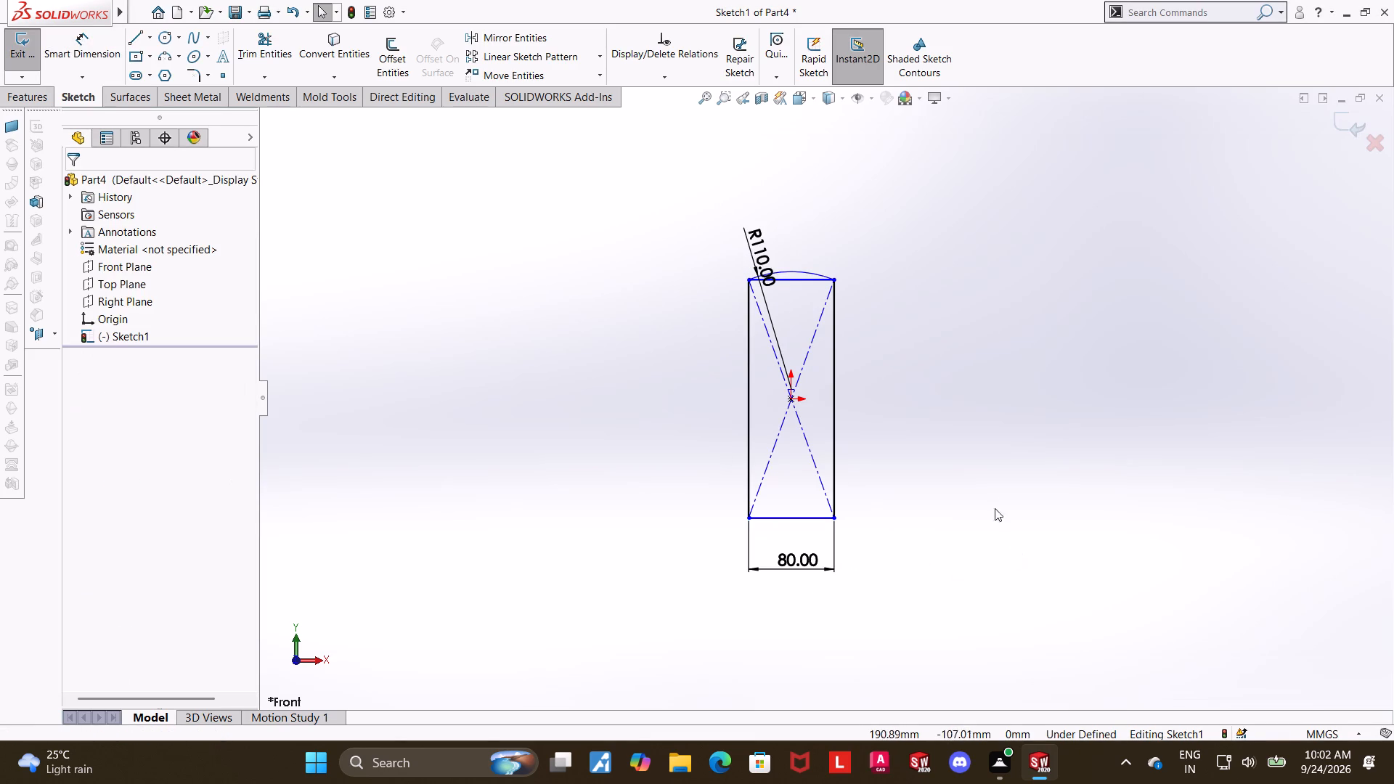
key(Escape)
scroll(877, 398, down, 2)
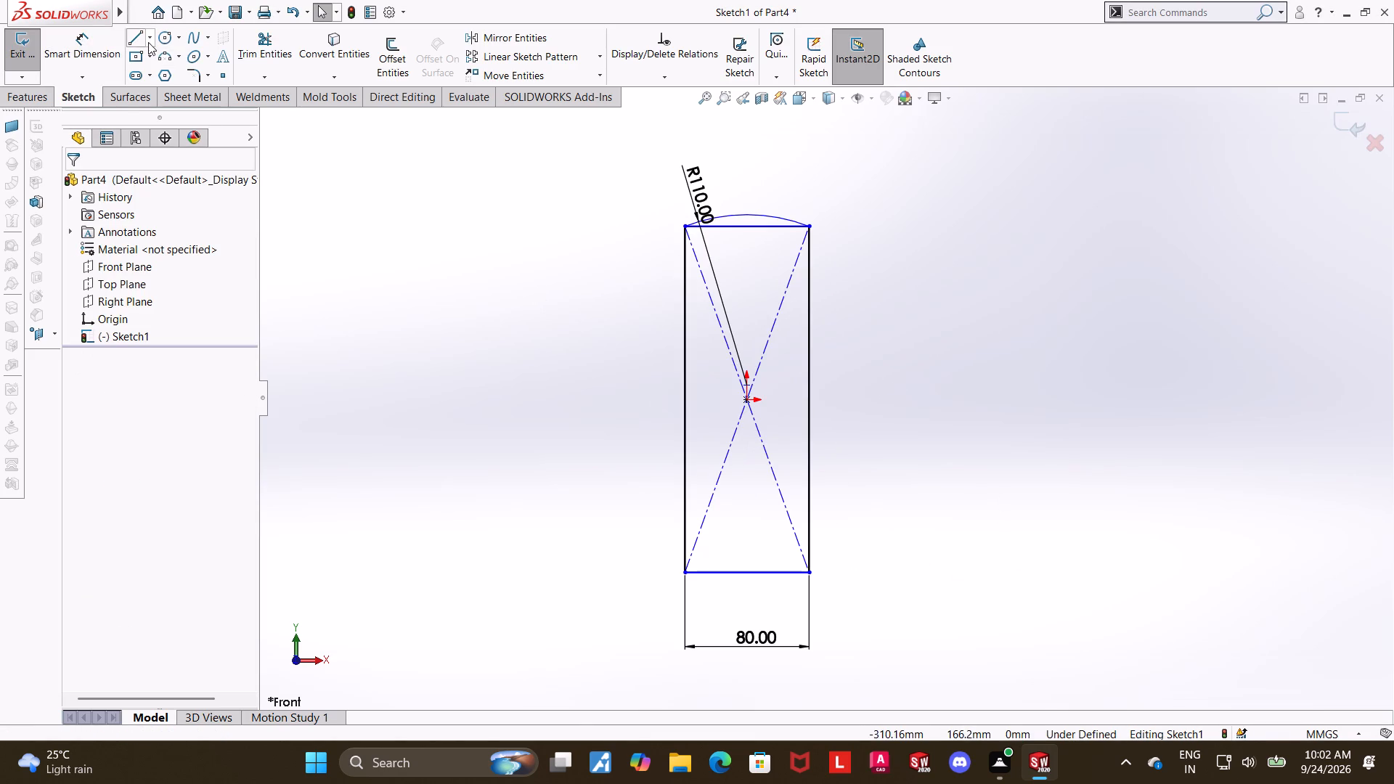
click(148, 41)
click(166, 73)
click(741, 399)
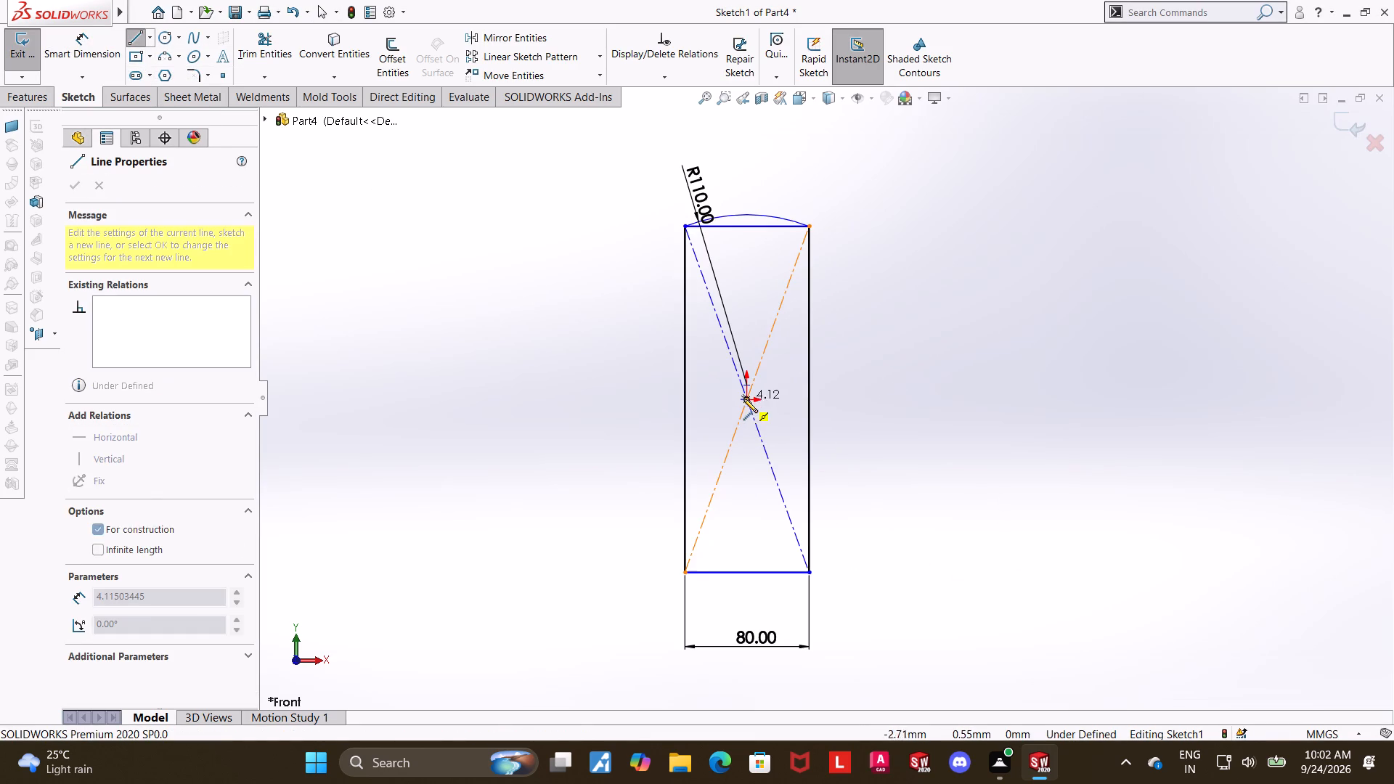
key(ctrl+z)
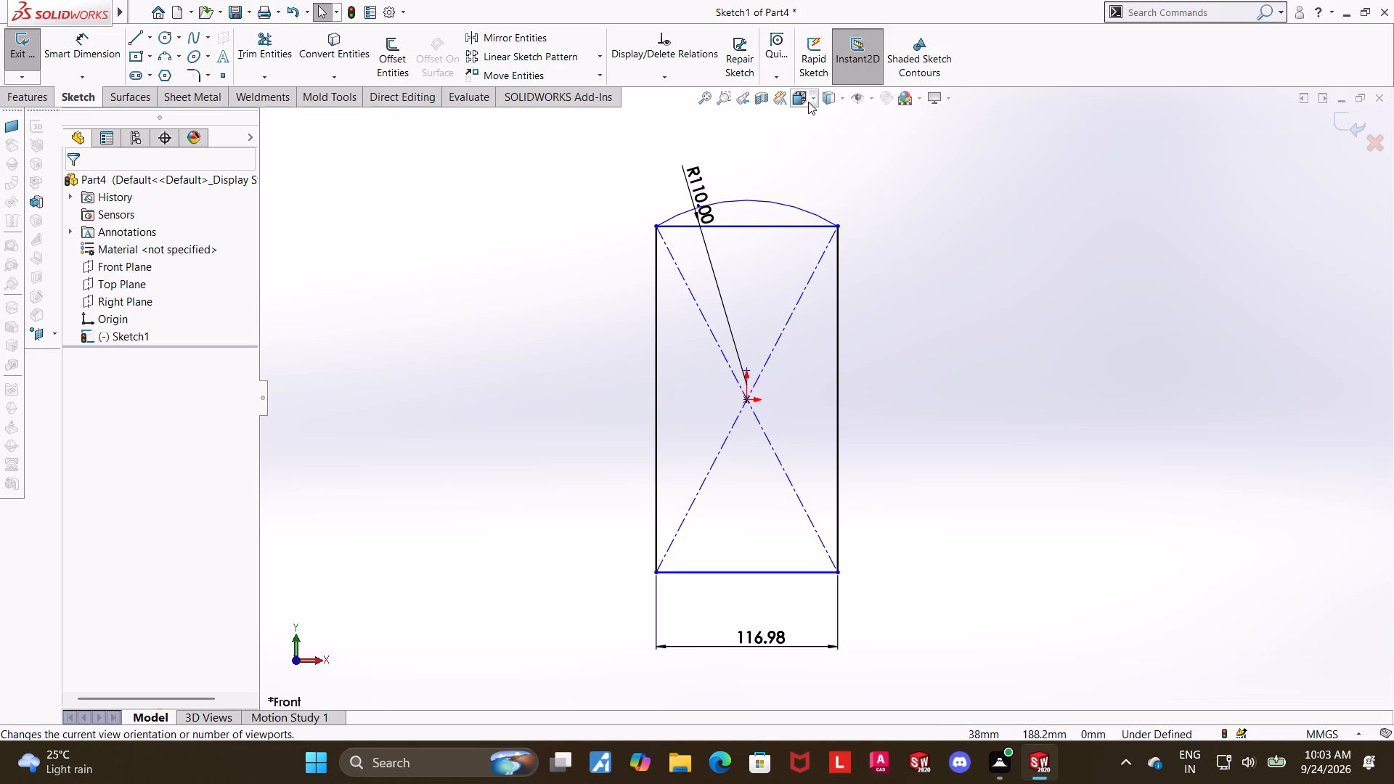
Set the rectangle's width dimension to 80 mm again.
double_click(763, 635)
text(80)
key(Return)
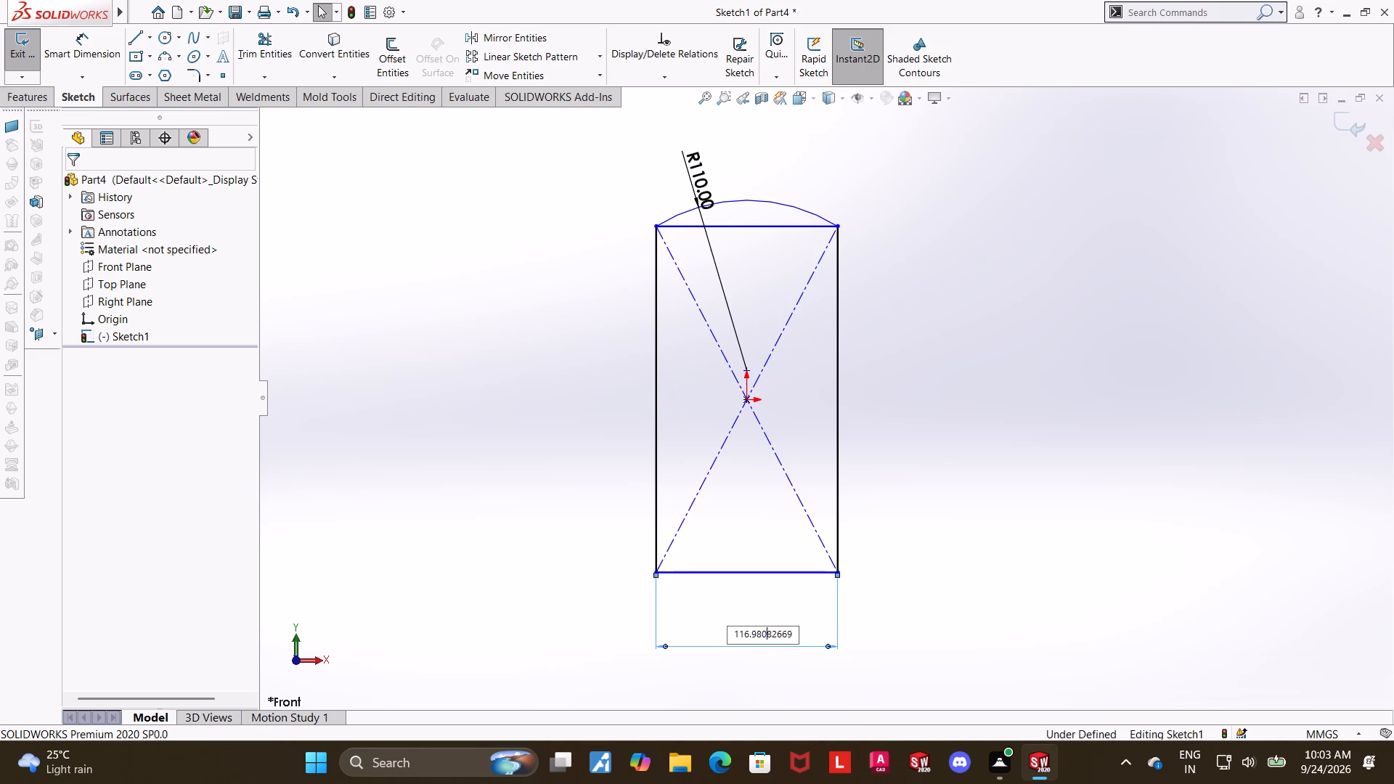
double_click(762, 634)
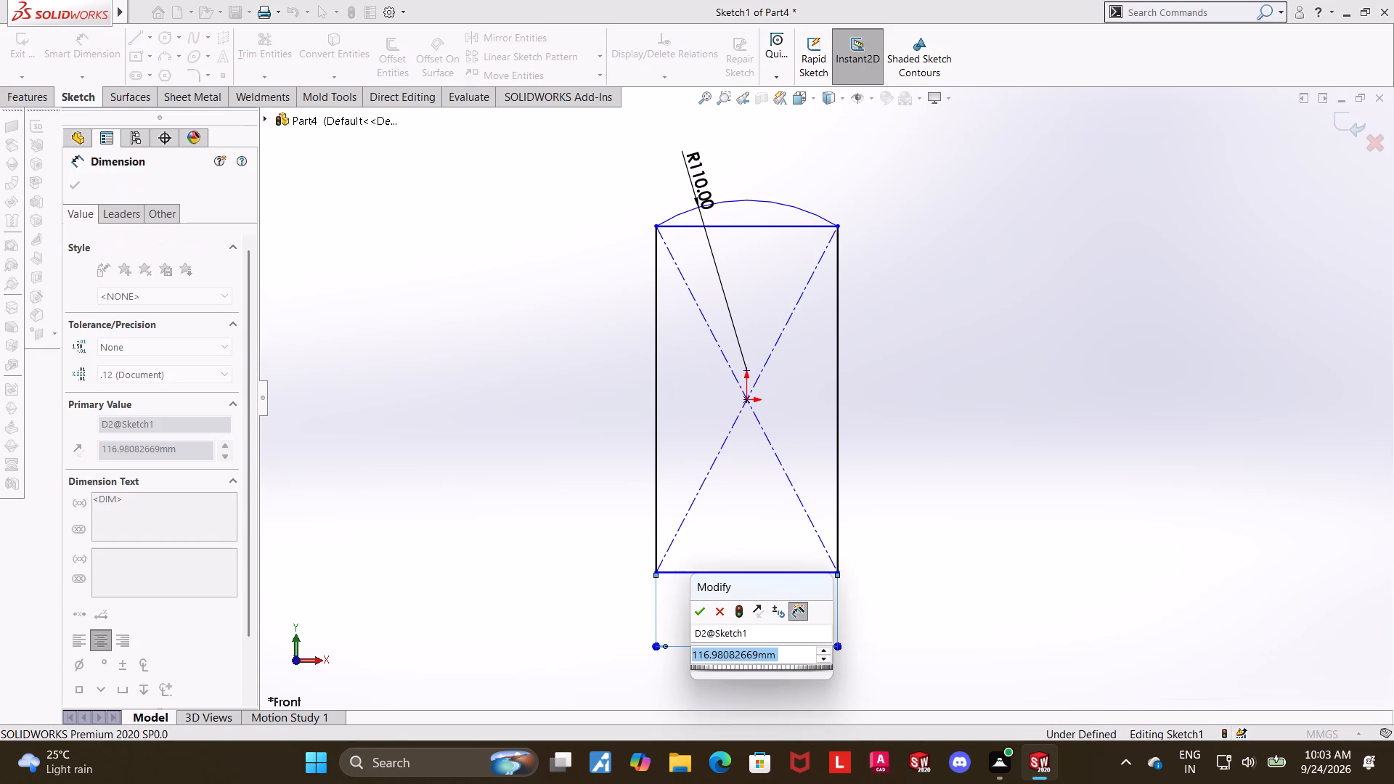
text(80)
key(Return)
key(Escape)
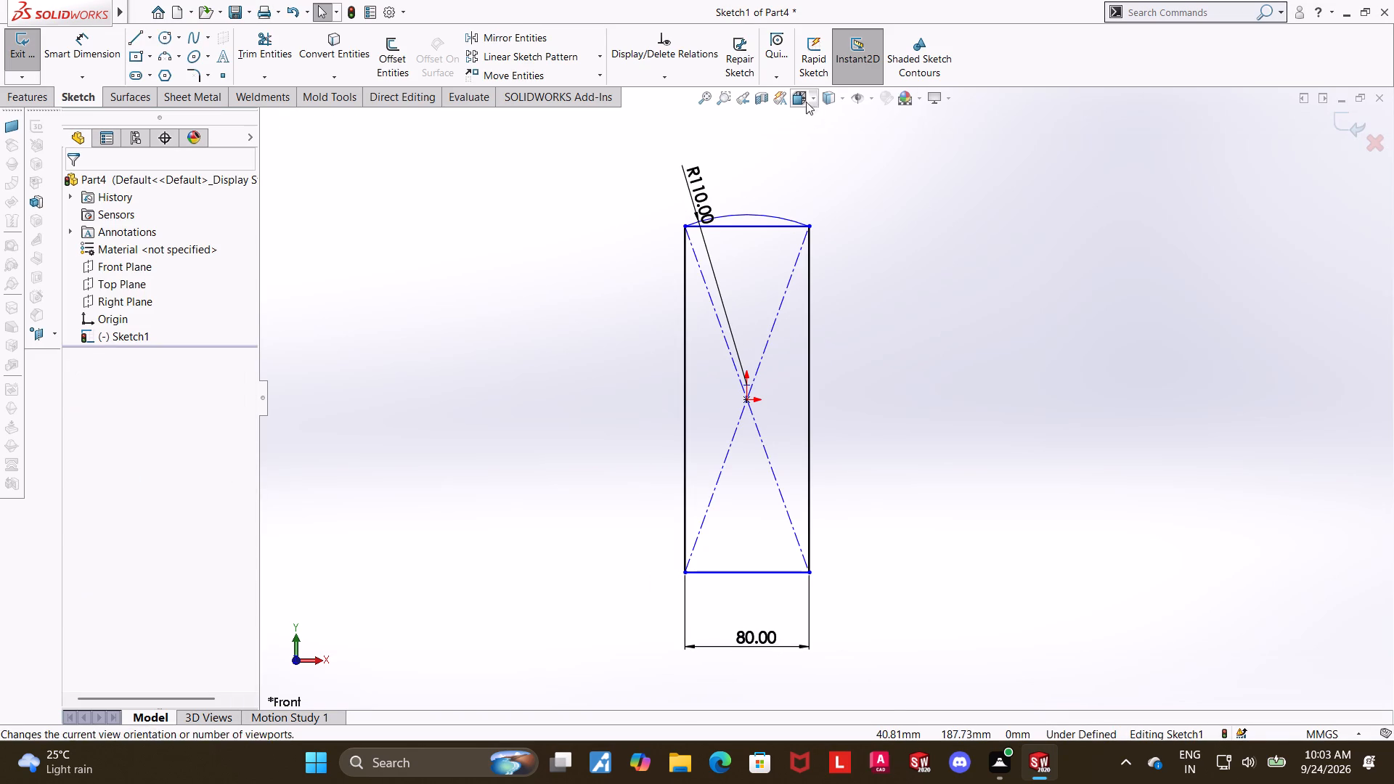
Draw a horizontal construction centreline from the origin leftward, extending well beyond the rectangle's left side.
click(804, 99)
click(701, 426)
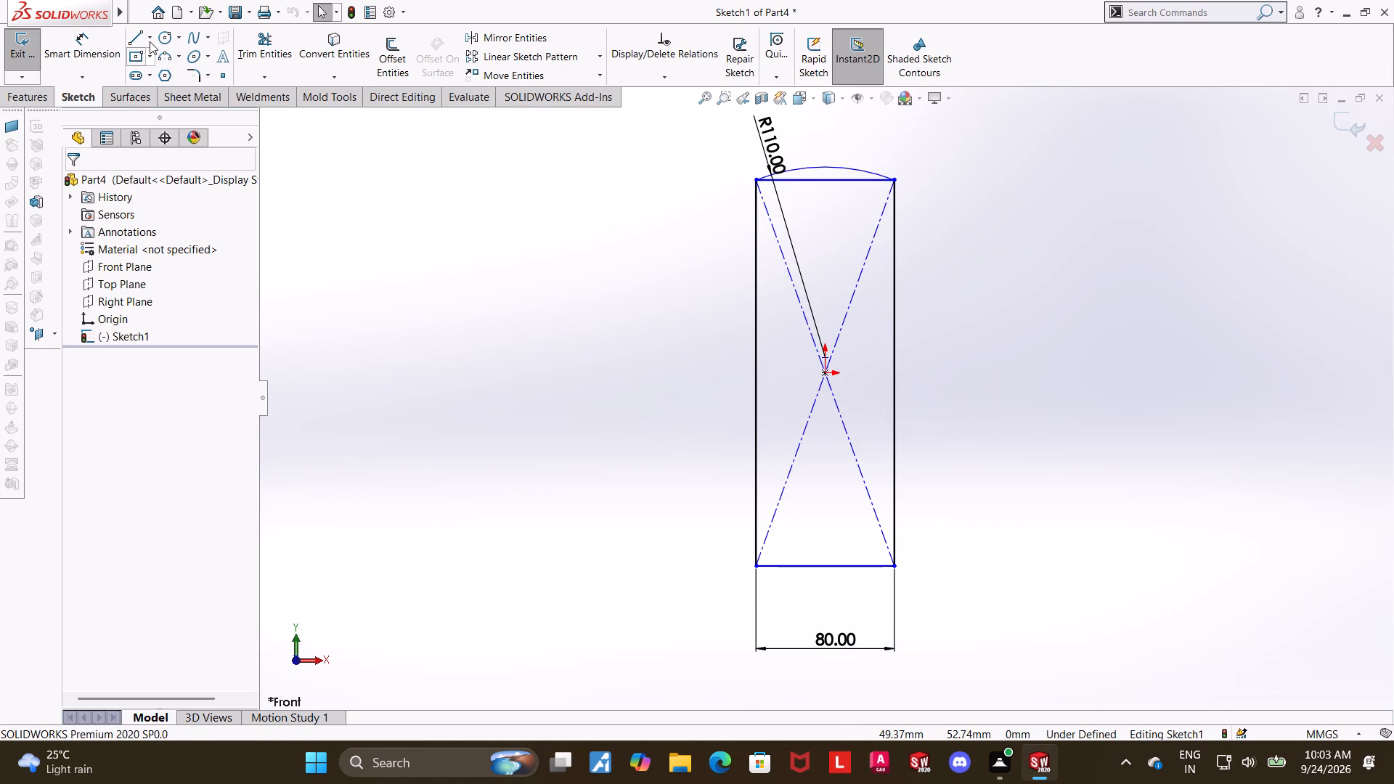
click(149, 40)
click(152, 71)
click(829, 373)
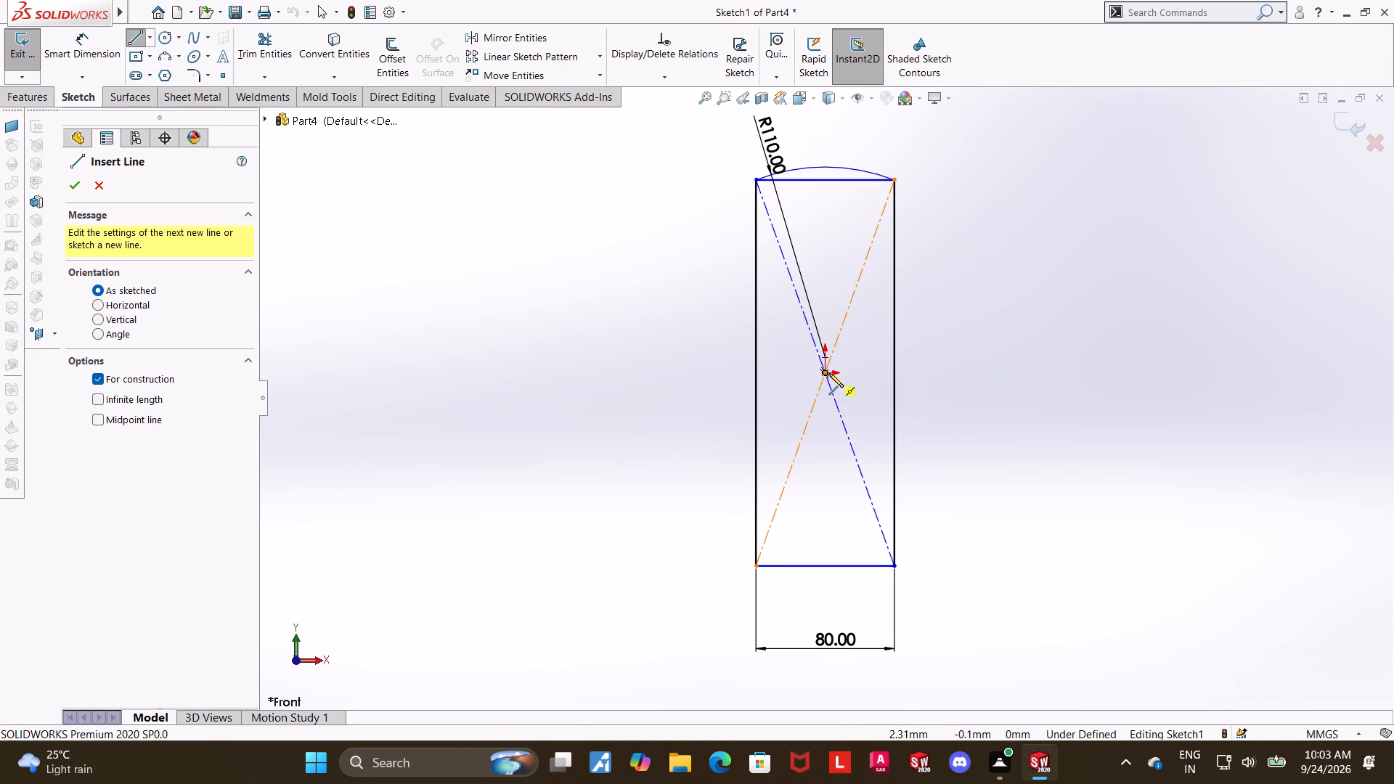
click(464, 371)
key(Escape)
key(Escape)
key(Escape)
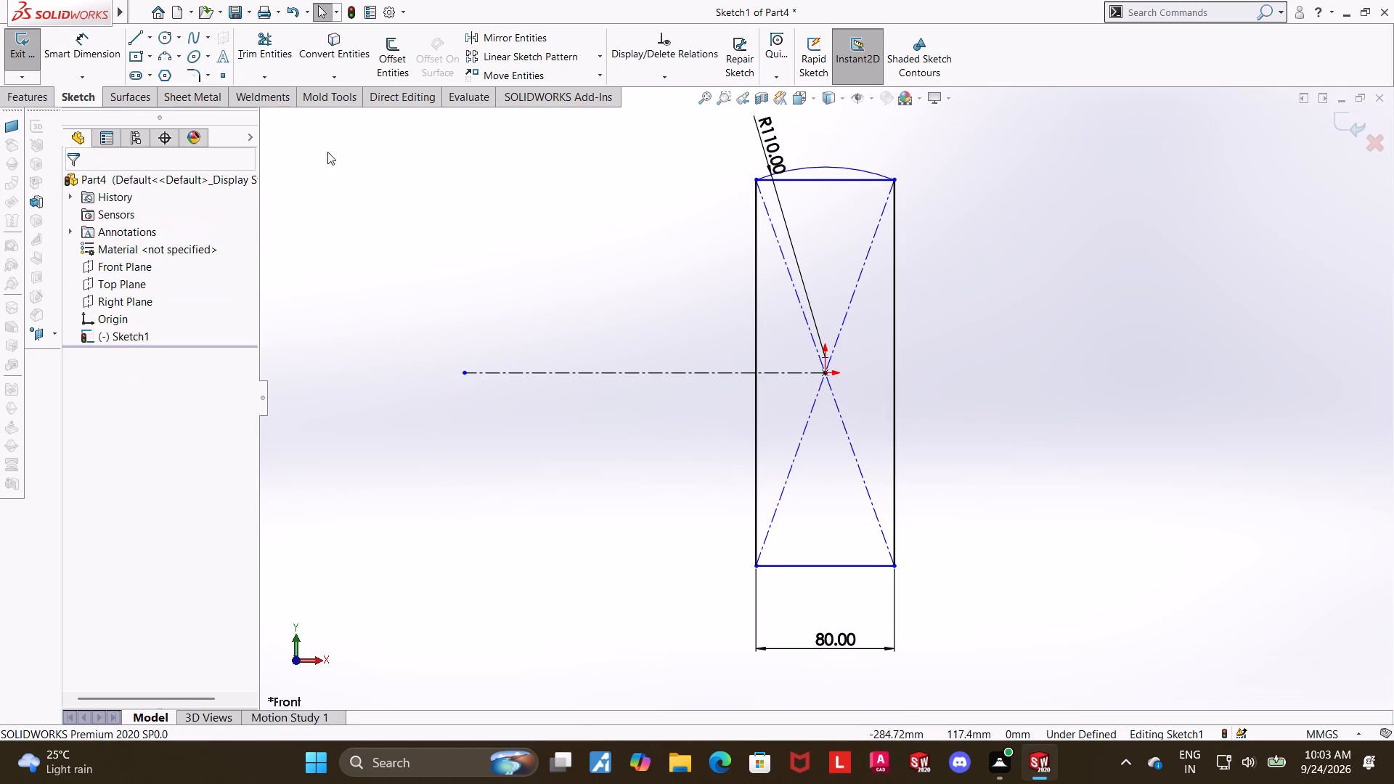
Mirror the upper arc about the horizontal centreline to close the lower end of the profile.
click(468, 36)
click(828, 169)
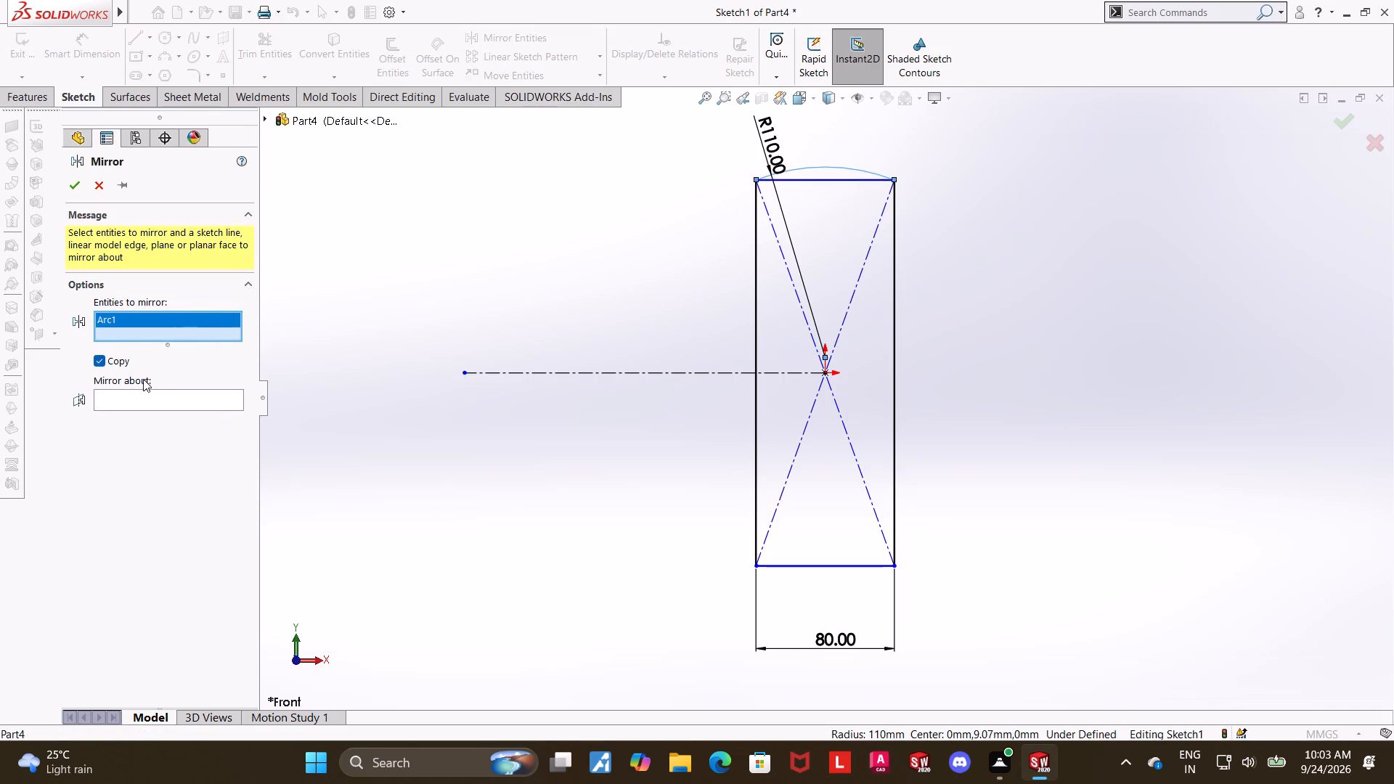
click(147, 395)
click(542, 373)
click(70, 185)
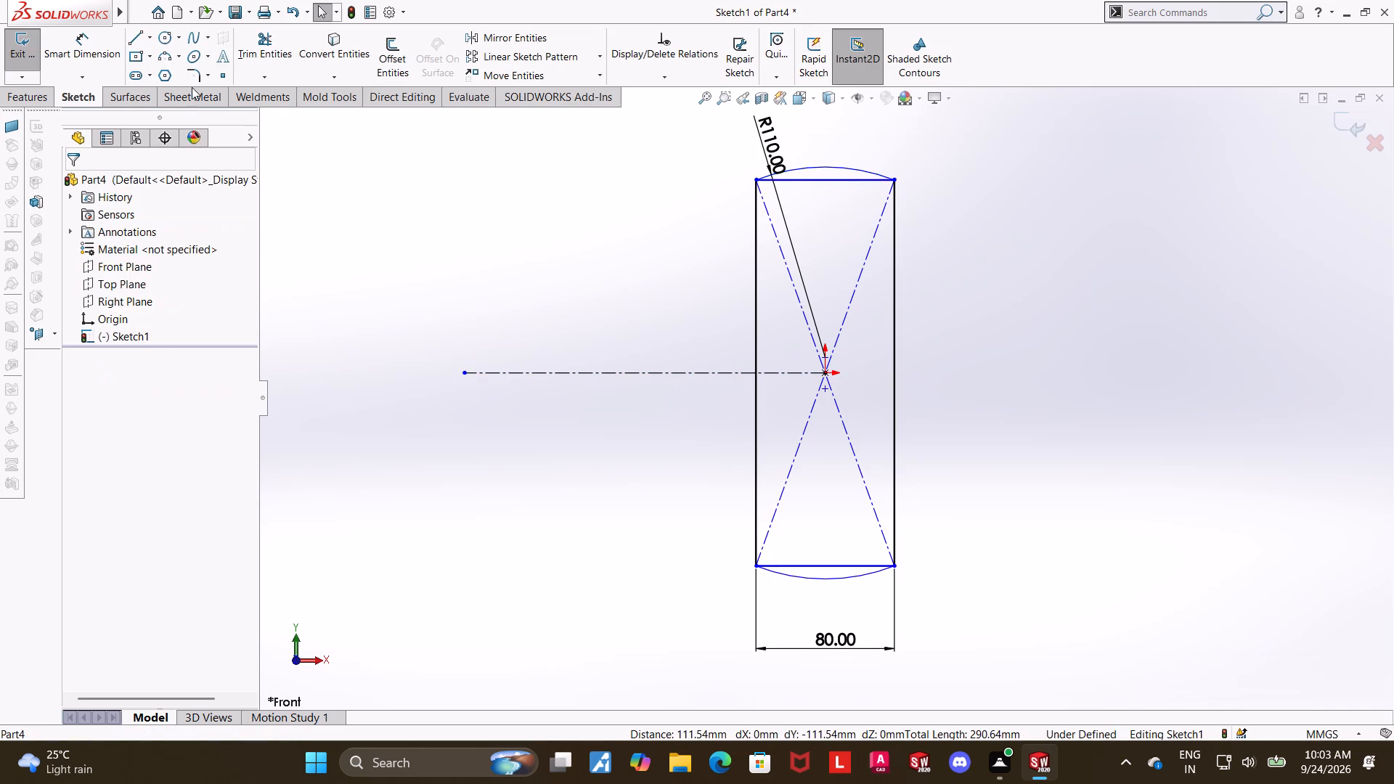
Trim away the rectangle's straight top and bottom edges so that only the arcs close the profile's ends.
click(275, 49)
drag(820, 198, 826, 176)
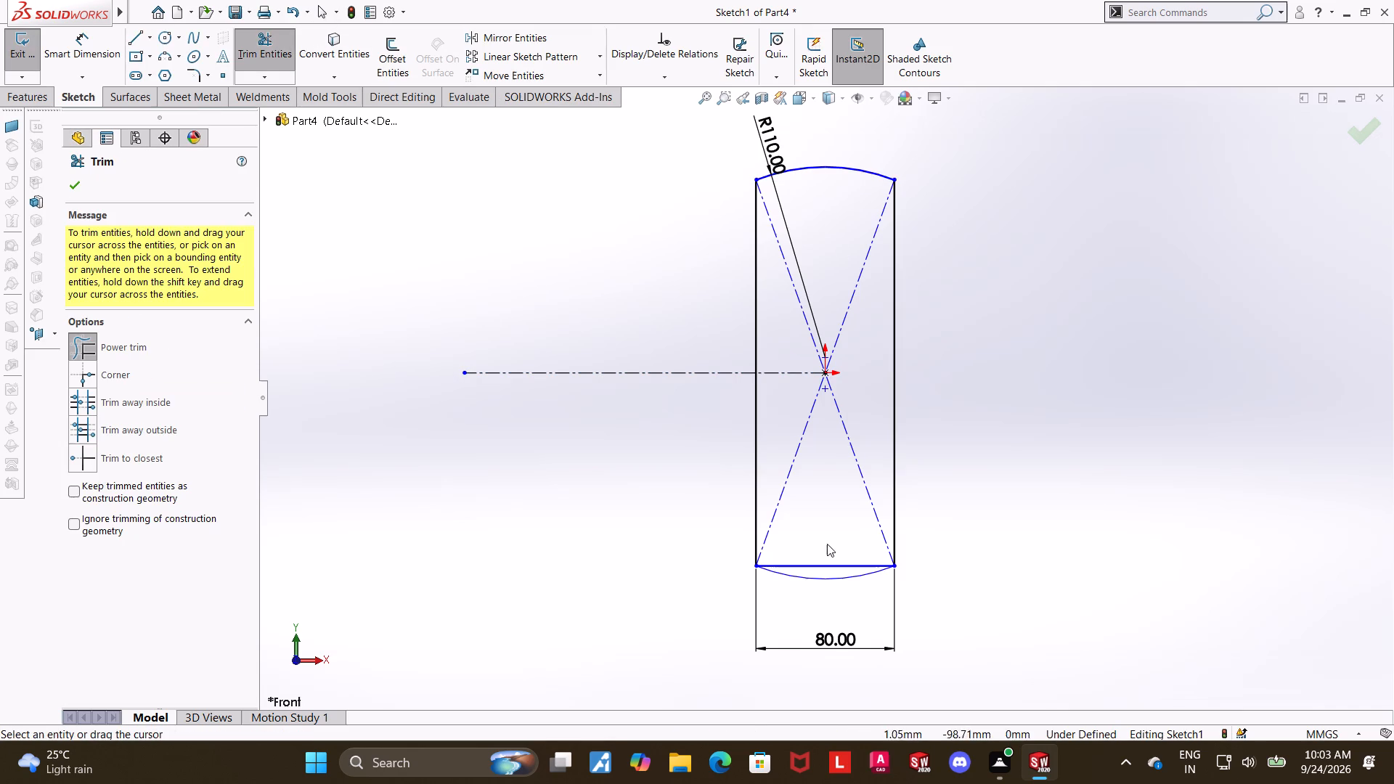
drag(826, 544, 826, 565)
click(826, 564)
drag(831, 542, 831, 559)
drag(817, 548, 813, 565)
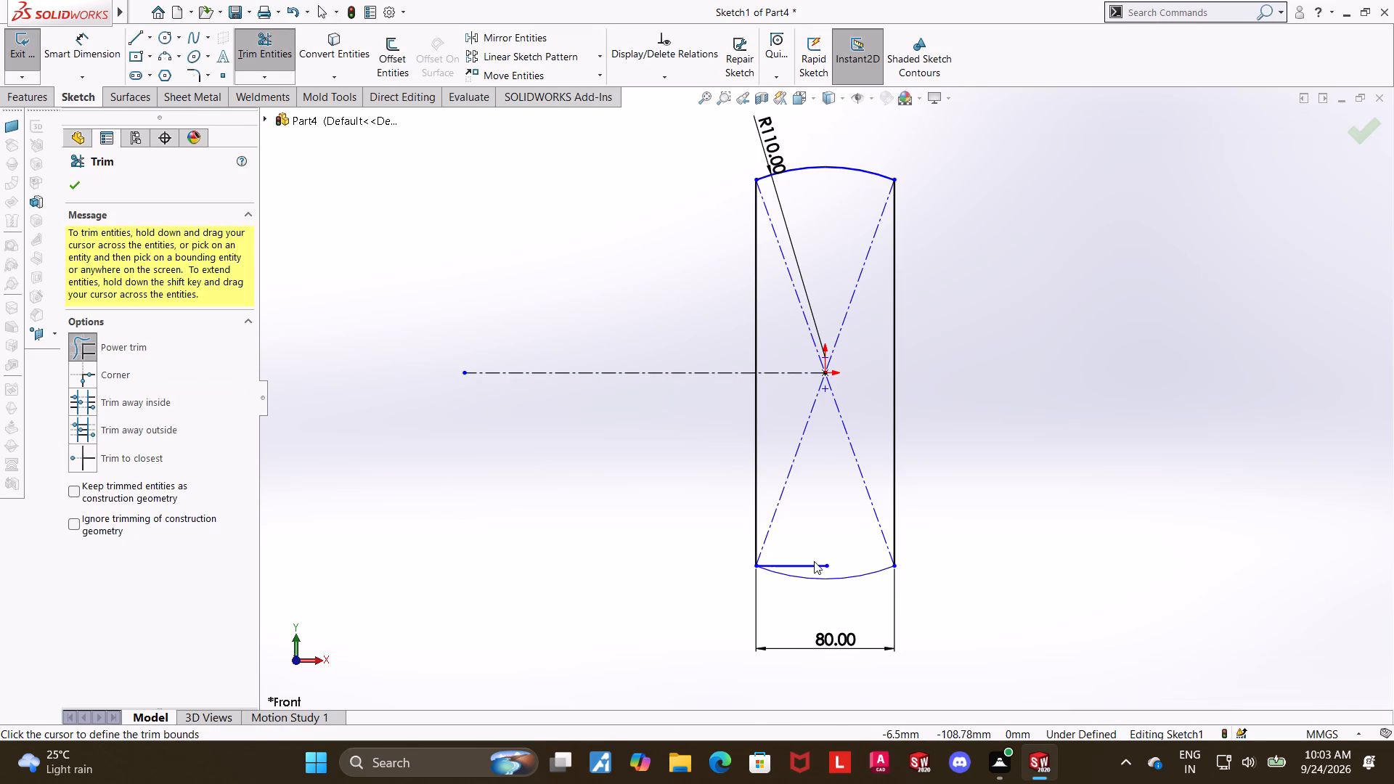
scroll(824, 552, down, 5)
drag(820, 547, 802, 499)
scroll(808, 494, up, 10)
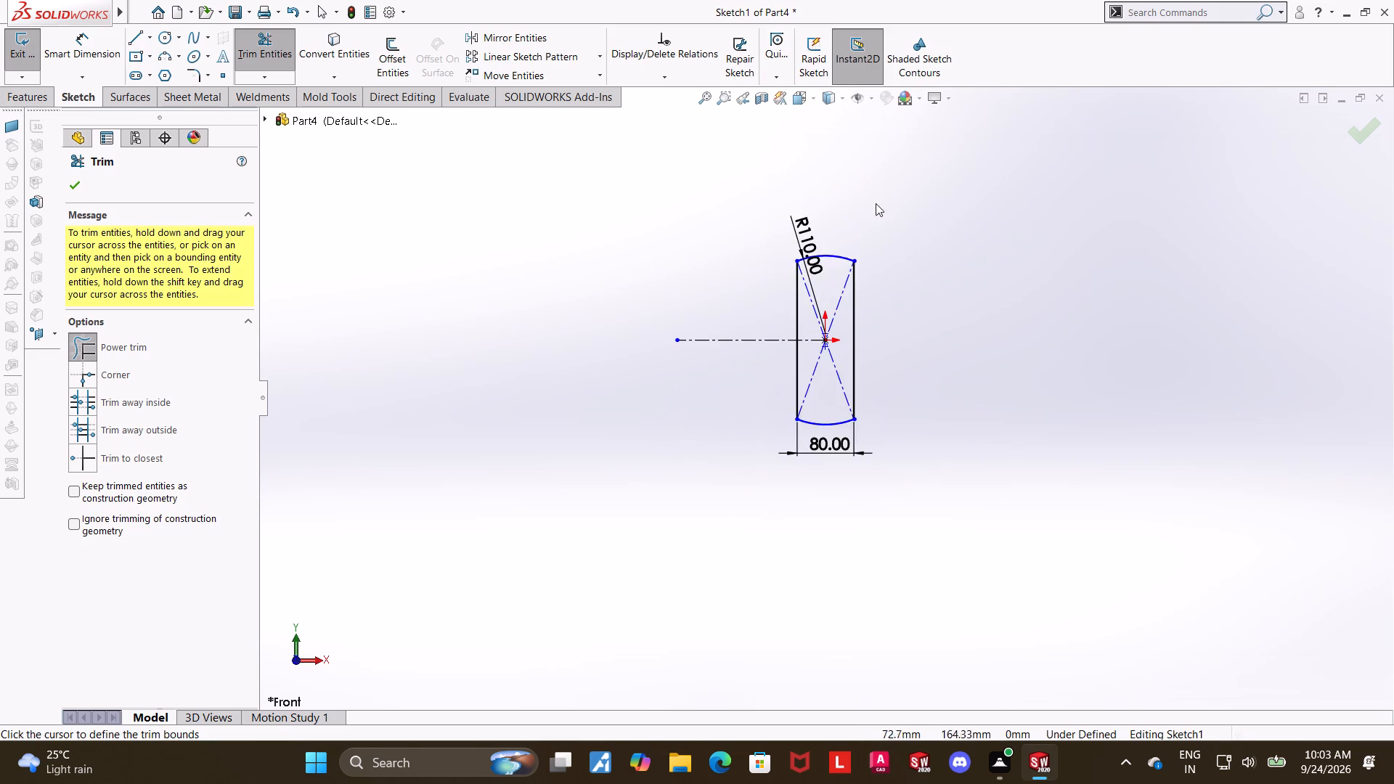
scroll(868, 230, down, 3)
scroll(802, 591, down, 1)
key(Escape)
key(Escape)
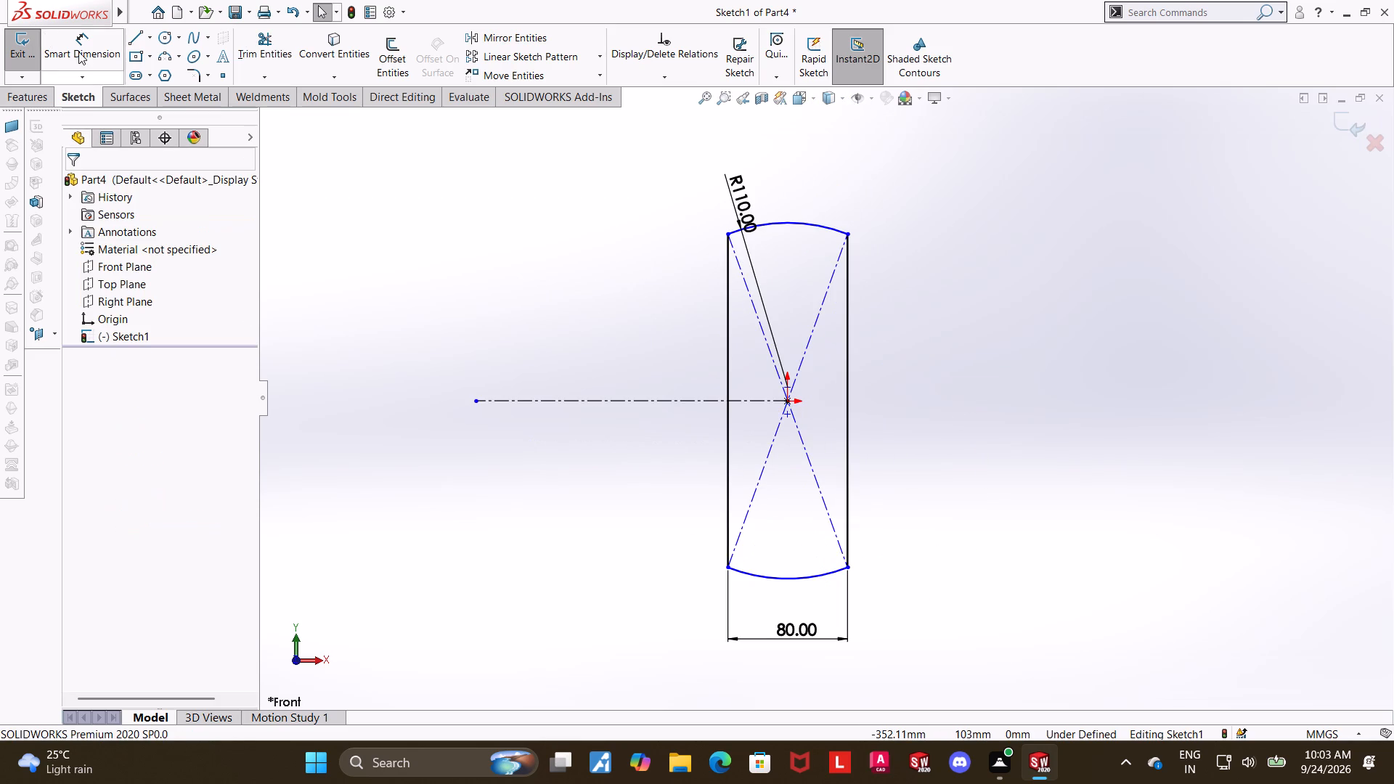
Dimension the overall height between the upper and lower arcs as 220 mm, placed beside the profile.
click(78, 52)
click(786, 221)
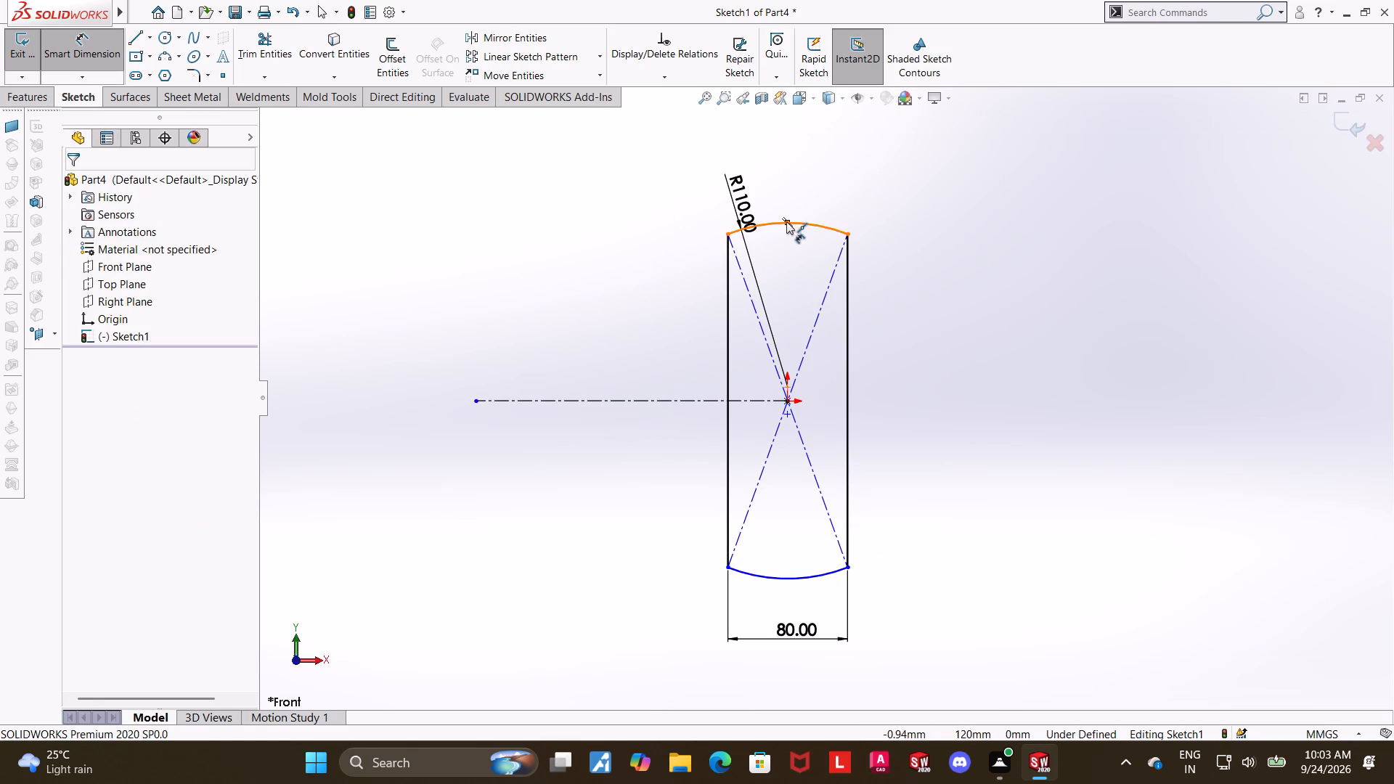
click(786, 579)
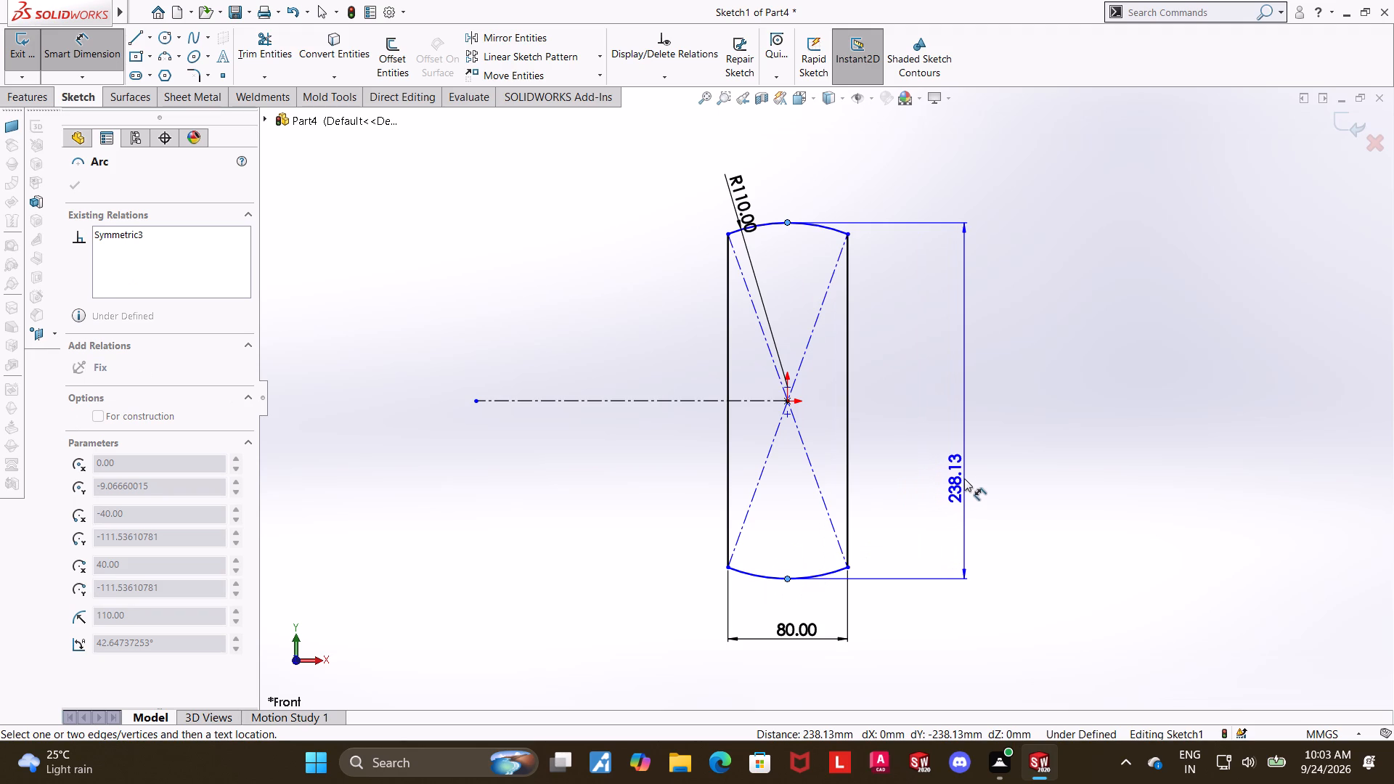
click(964, 478)
text(220)
key(Return)
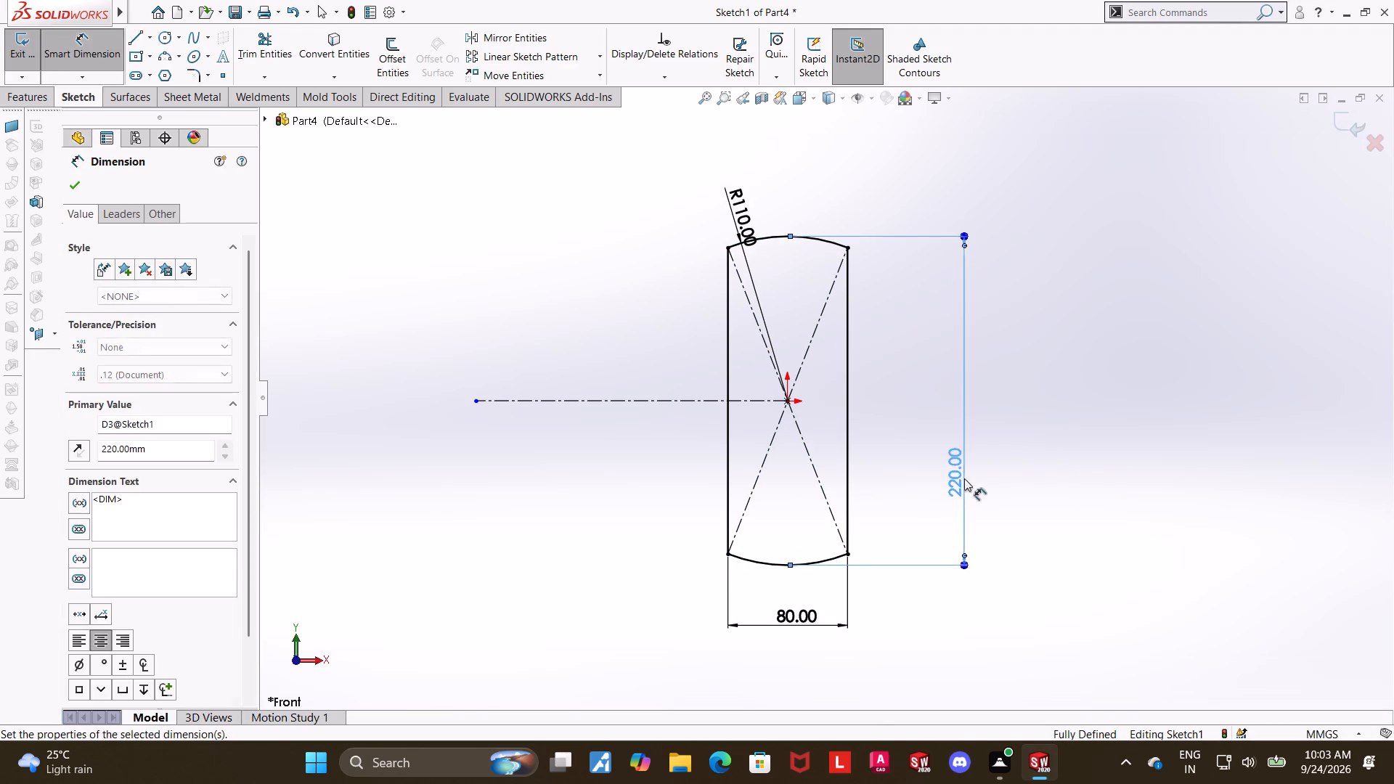
key(Escape)
key(Escape)
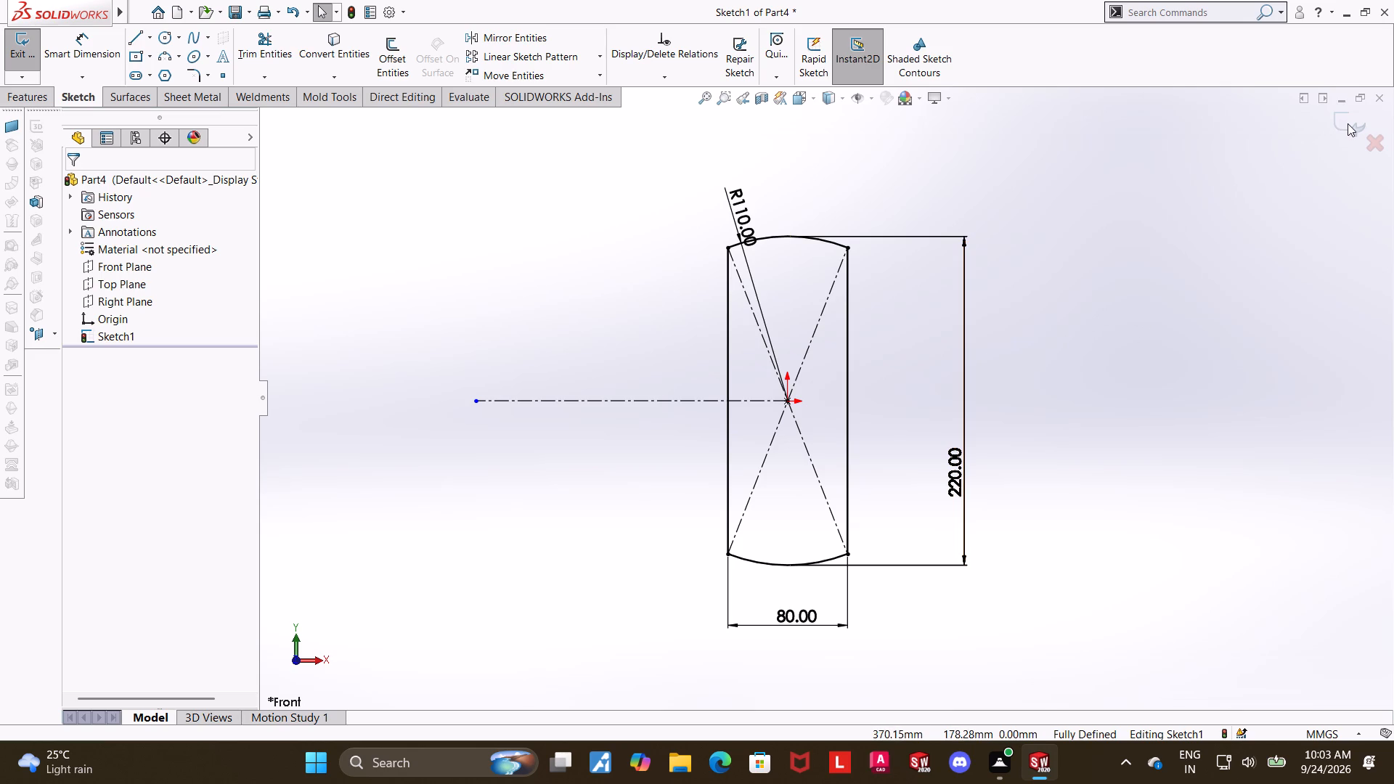
Draw a circle about 26 mm in diameter inside the profile, centred about 78 mm directly above the origin.
click(171, 38)
click(788, 284)
click(804, 273)
key(Escape)
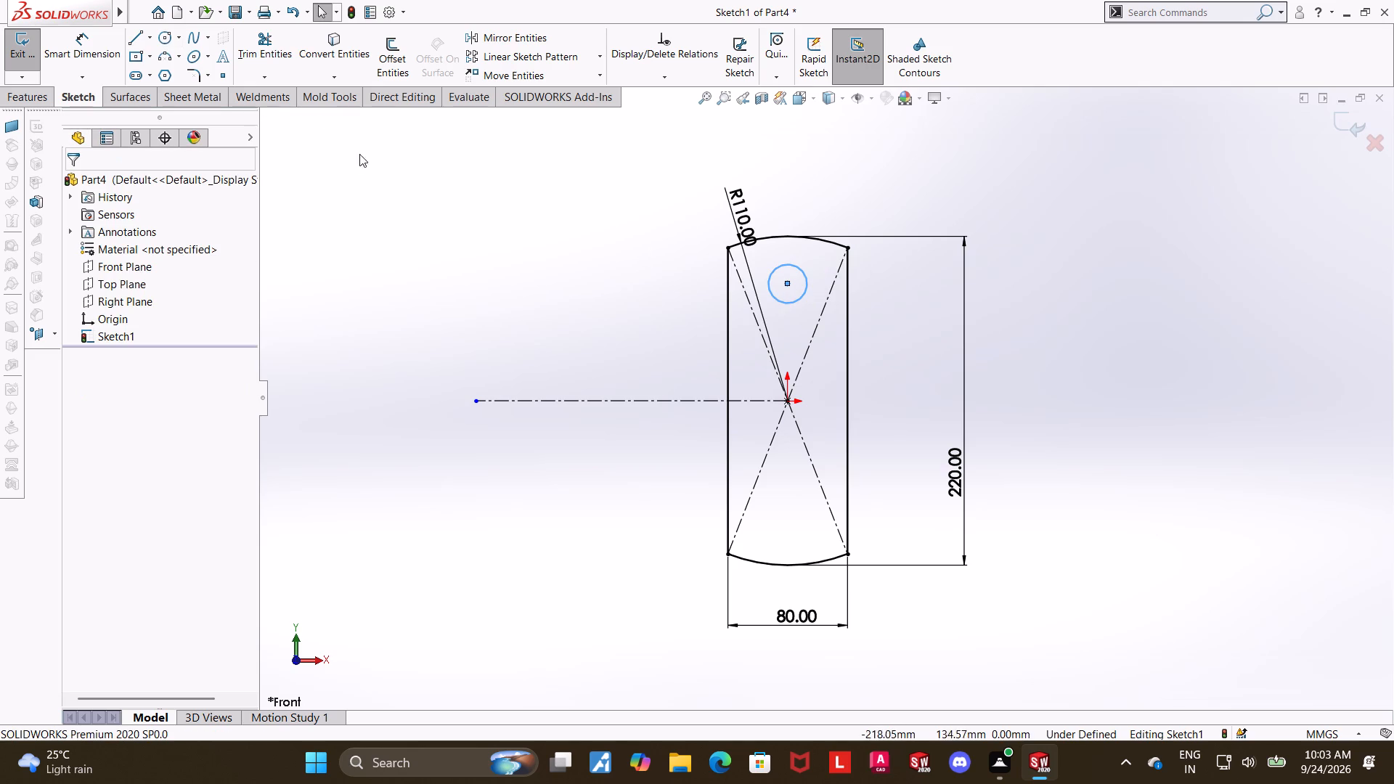
Dimension the circle's diameter as 30 mm.
click(89, 41)
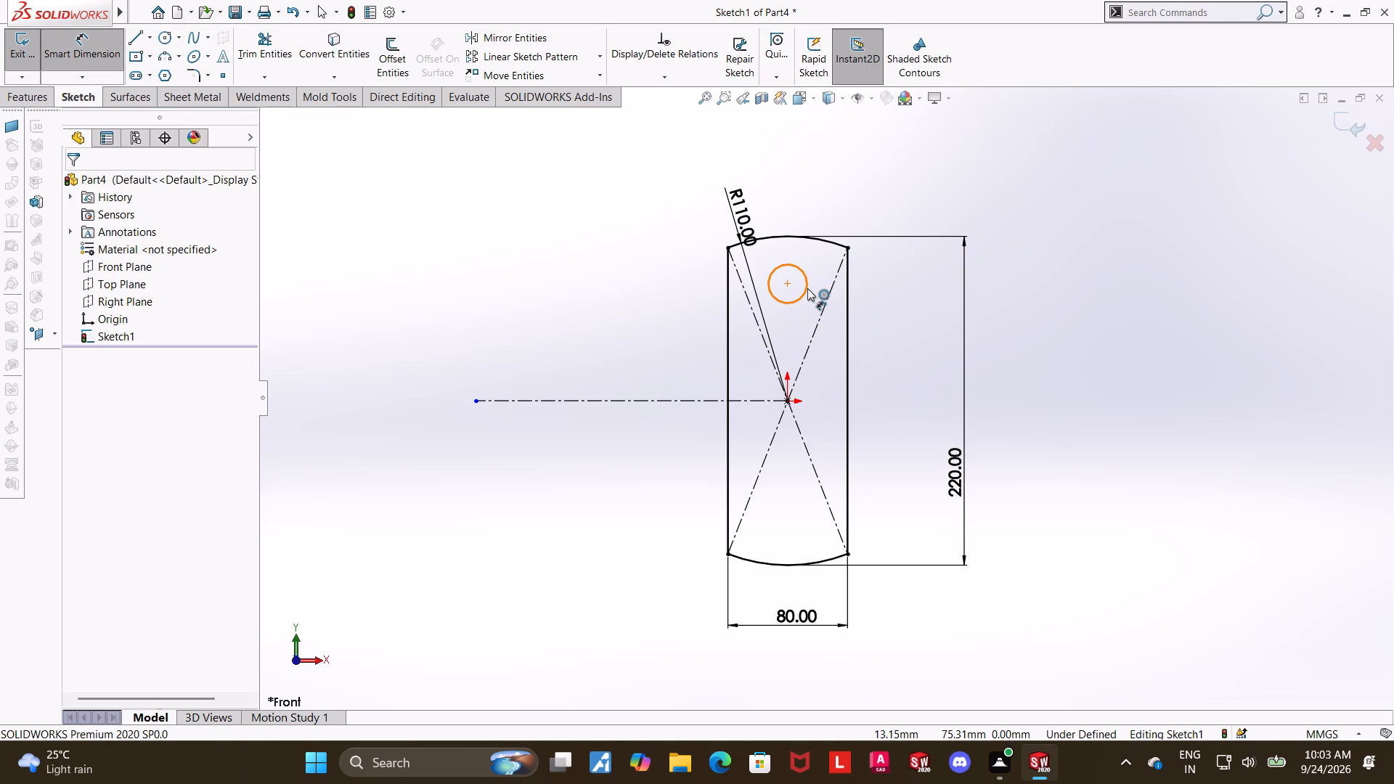
click(806, 287)
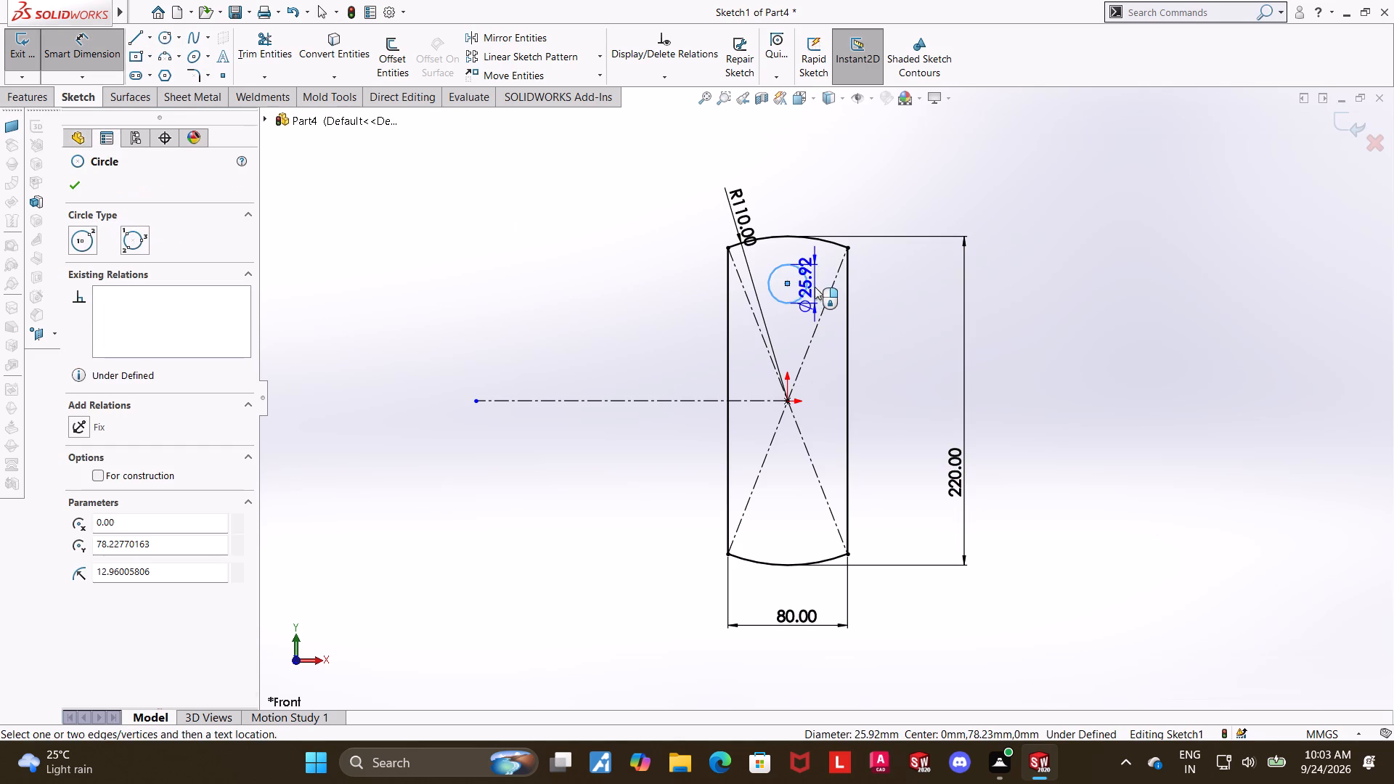
click(815, 287)
text(30)
key(Return)
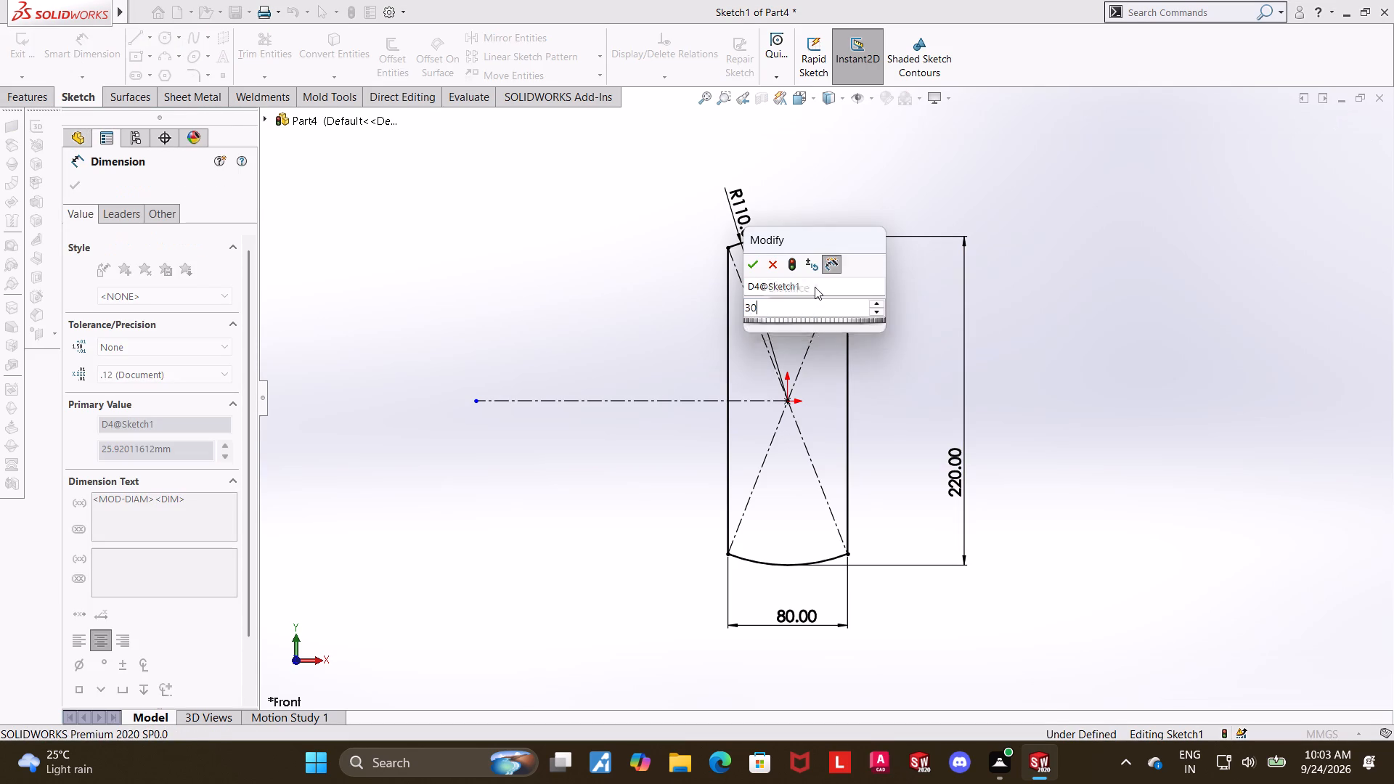
key(Escape)
key(Escape)
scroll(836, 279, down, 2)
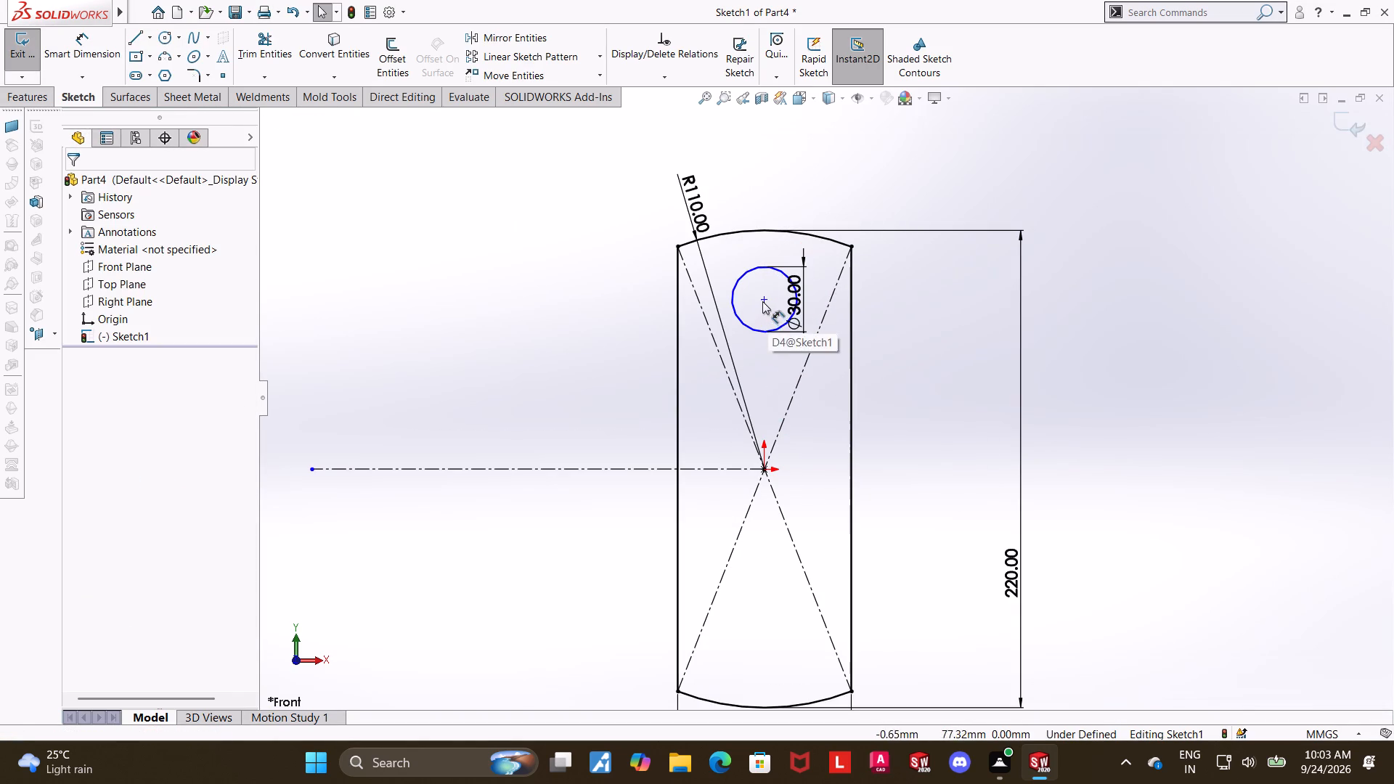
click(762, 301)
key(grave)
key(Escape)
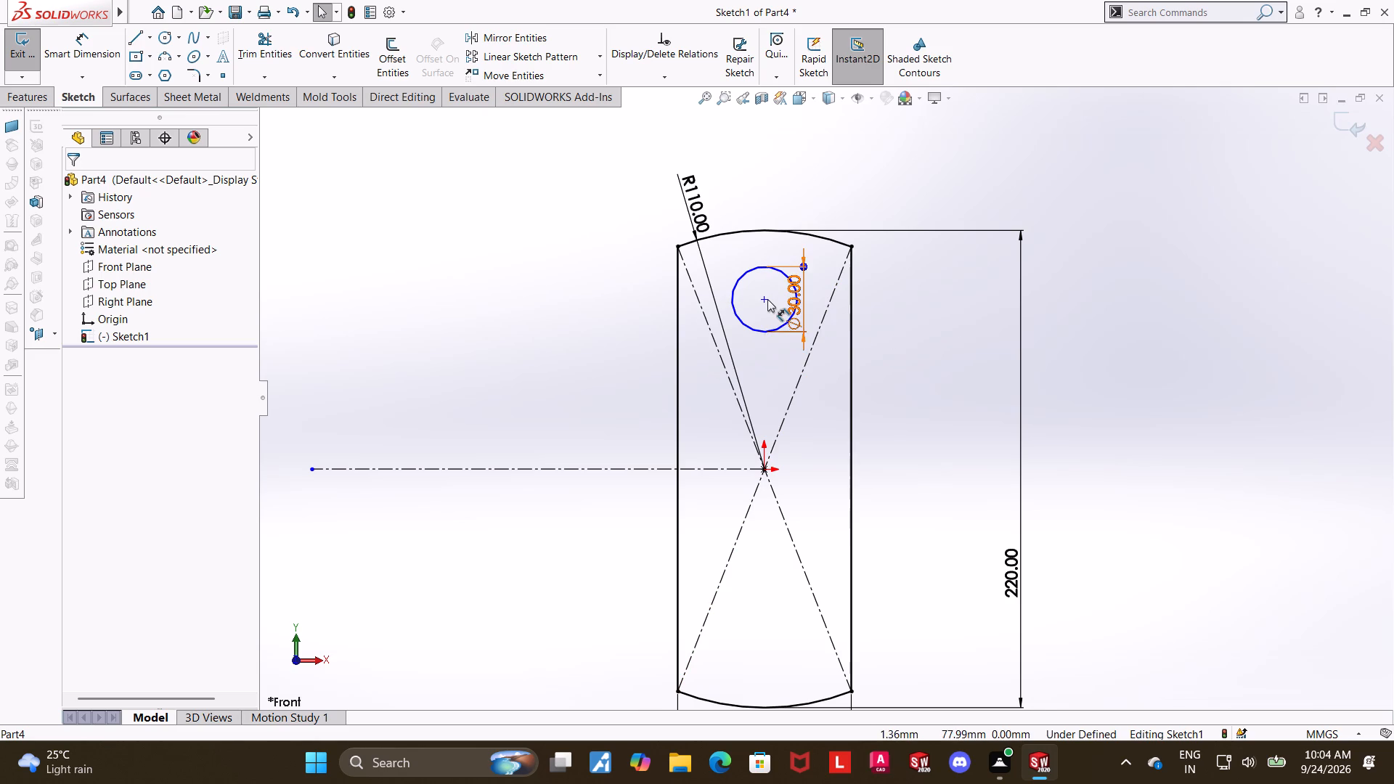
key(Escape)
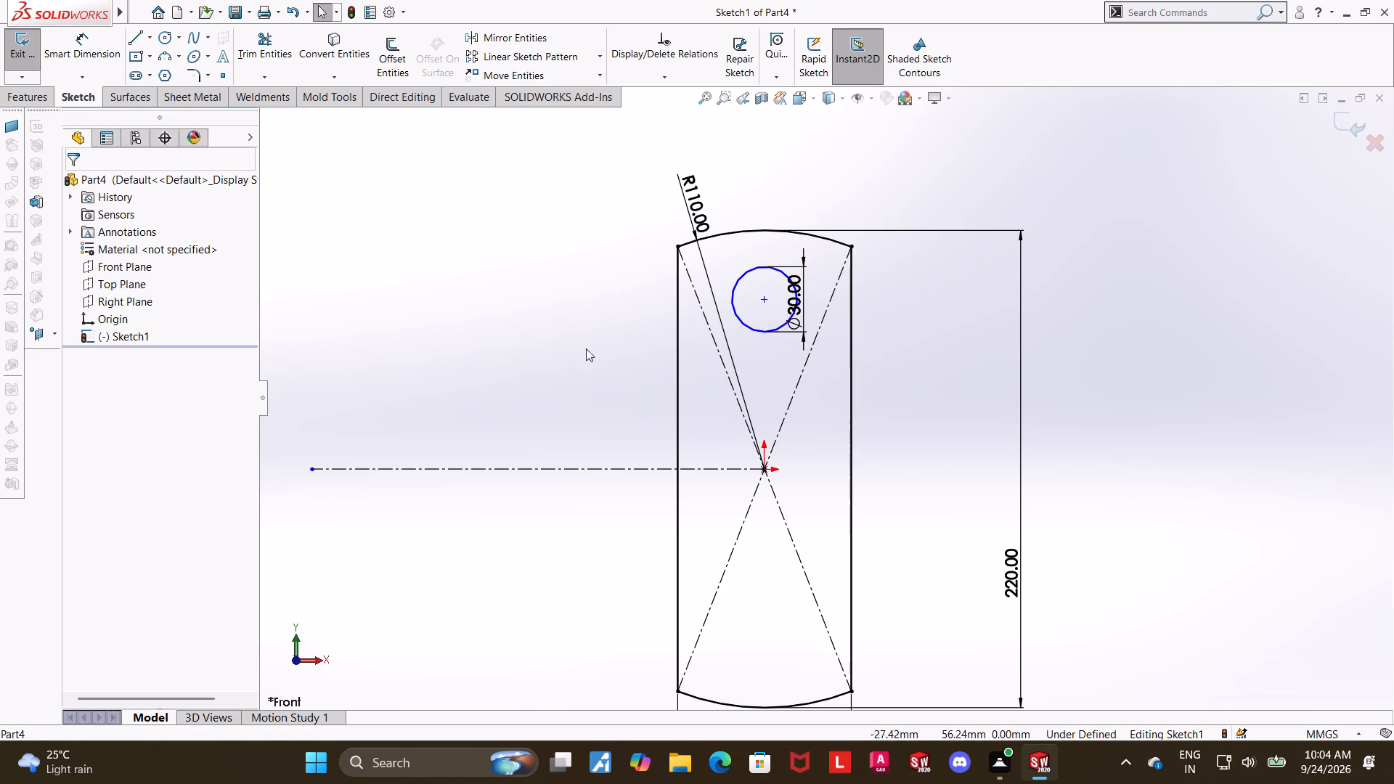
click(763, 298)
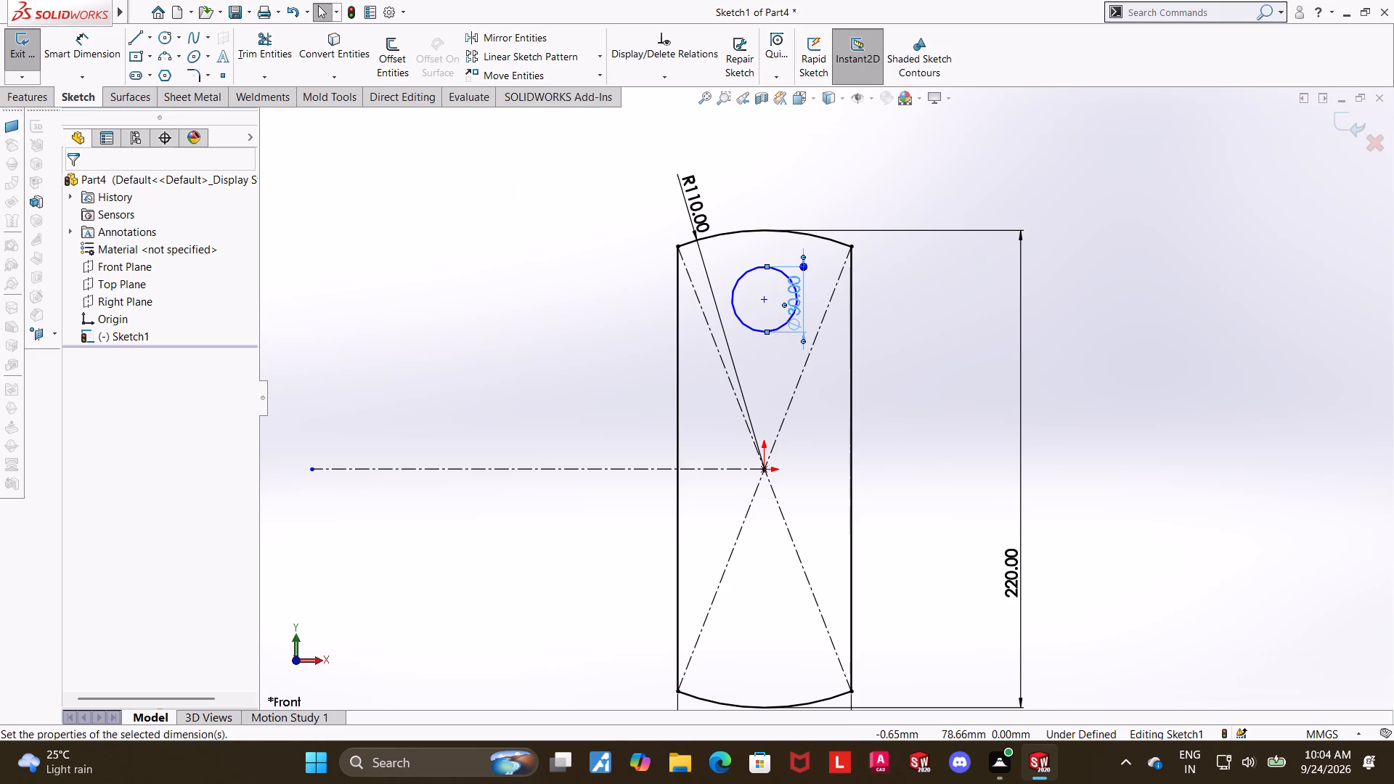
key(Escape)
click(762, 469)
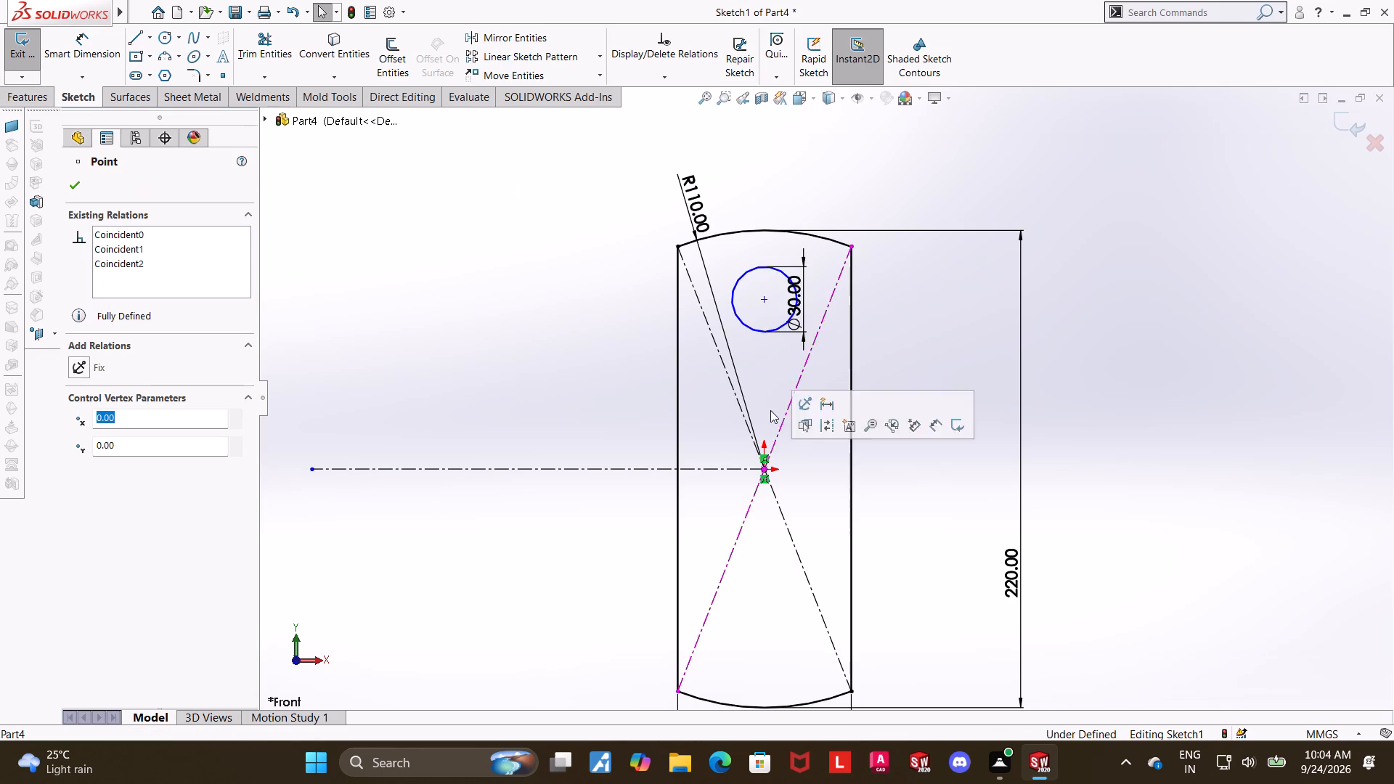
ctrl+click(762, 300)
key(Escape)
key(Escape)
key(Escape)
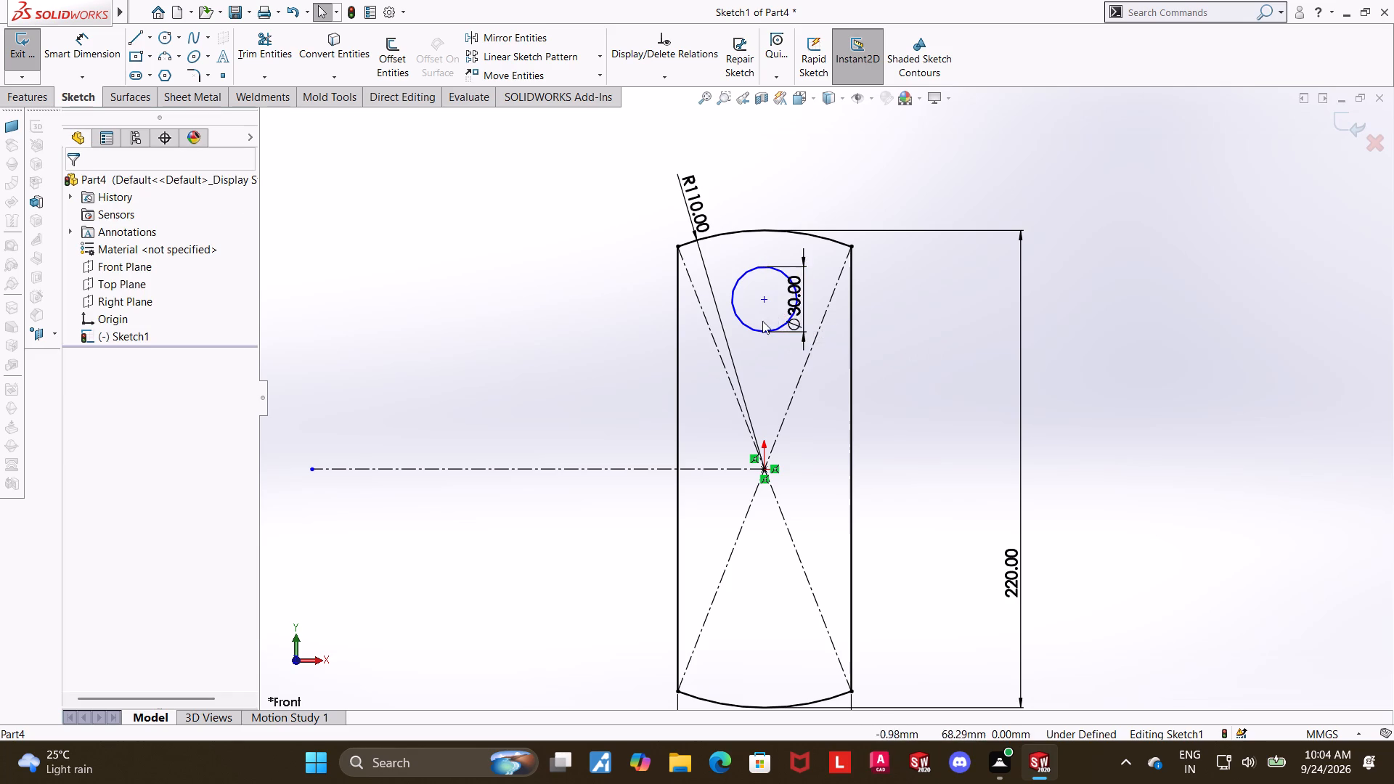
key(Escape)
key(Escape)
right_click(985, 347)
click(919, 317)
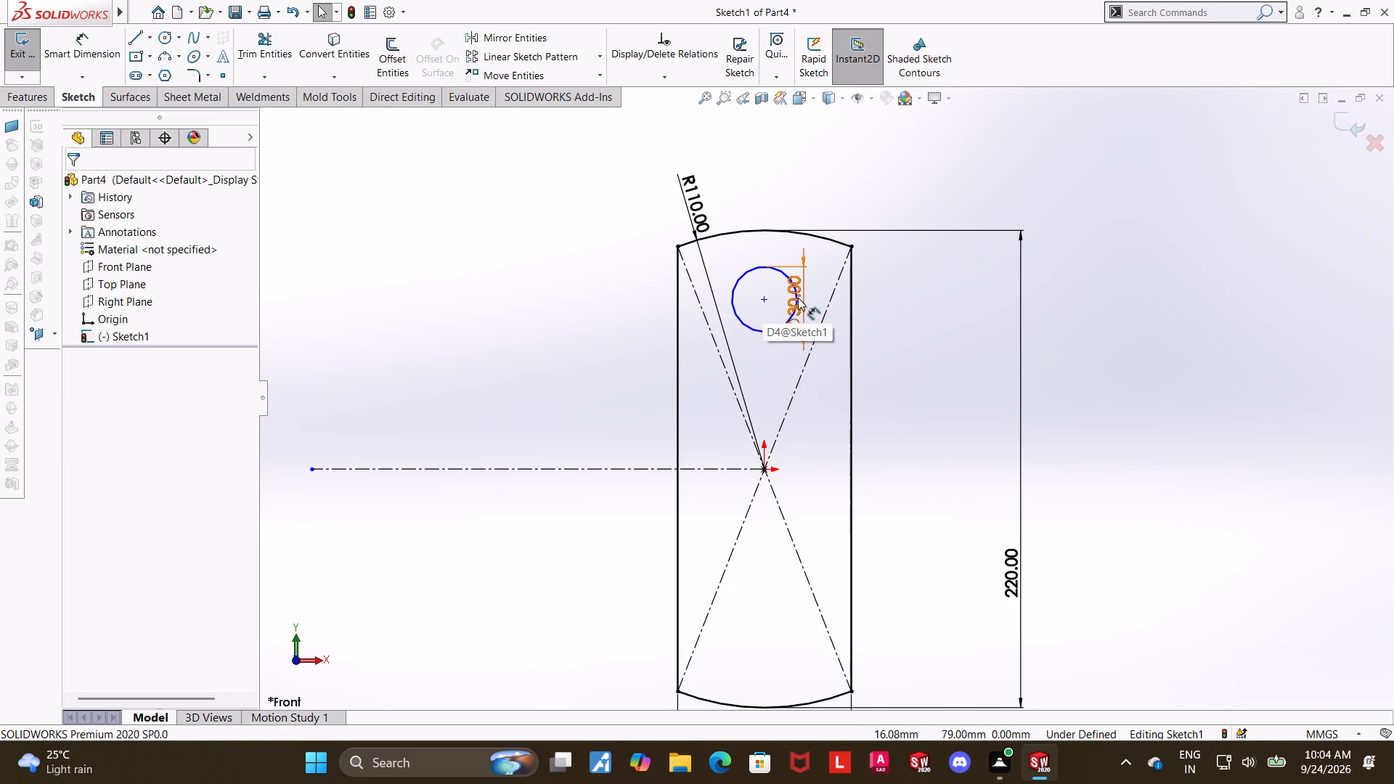
Move the circle's diameter dimension outside the profile, between the plate's side and the overall height dimension.
drag(798, 298, 968, 291)
click(1244, 379)
Add a Vertical relation between the circle's centre and the origin point.
click(761, 301)
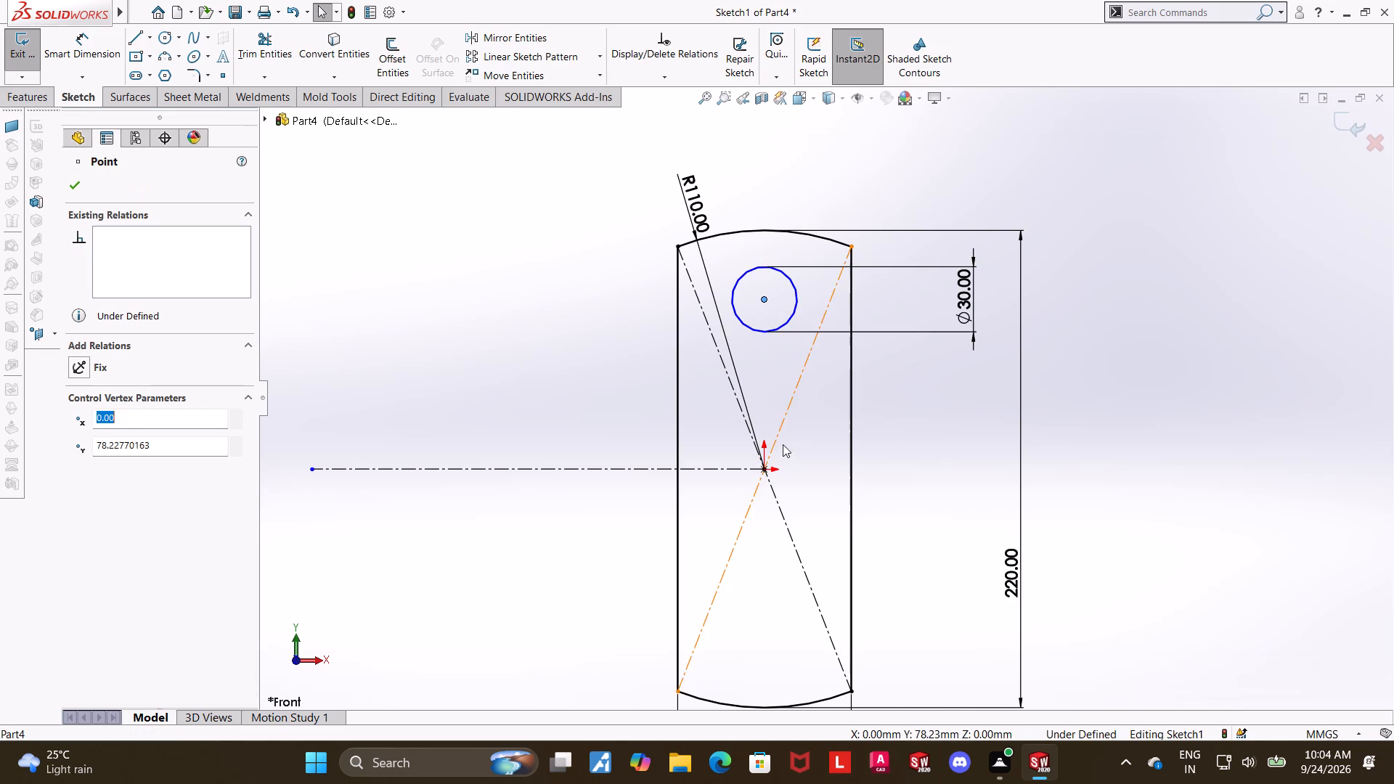
ctrl+click(765, 471)
click(76, 465)
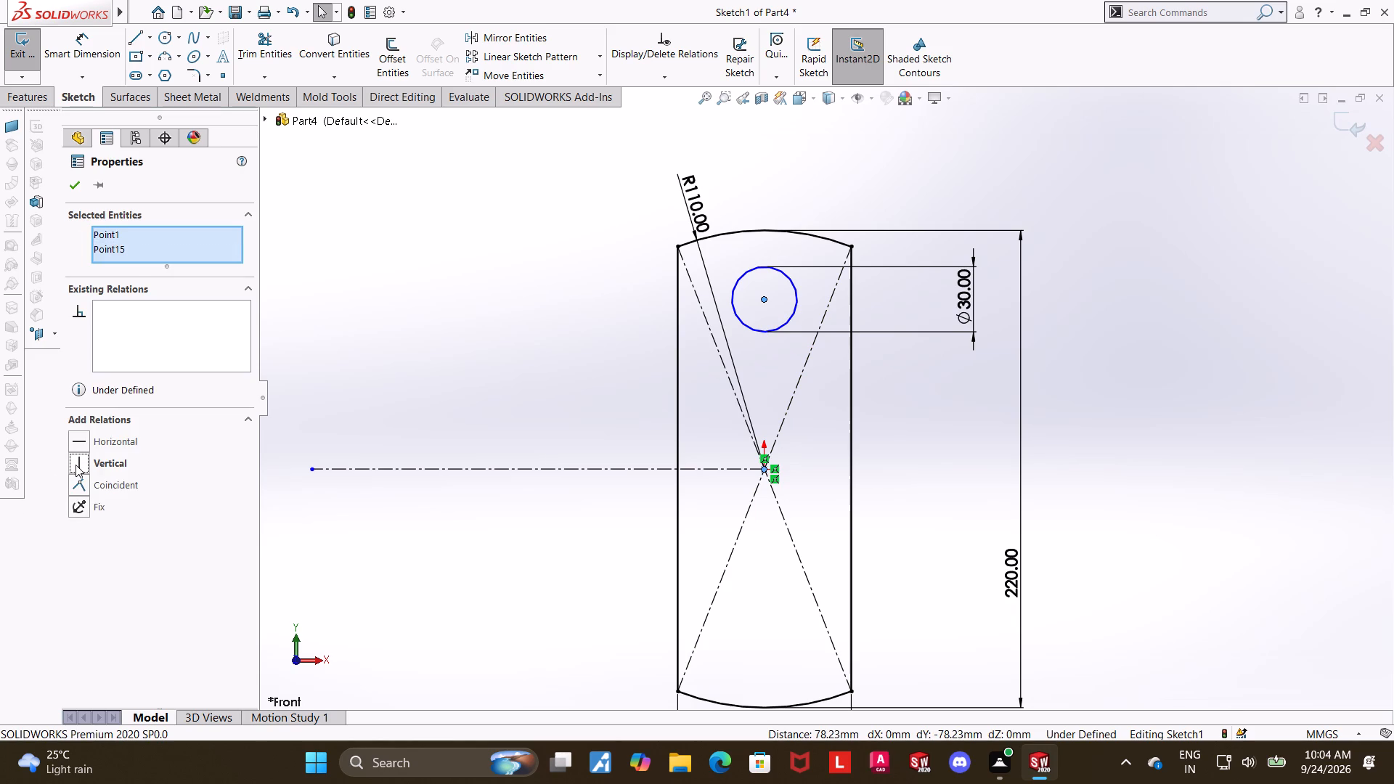
click(77, 184)
Dimension the distance from the circle's centre to the horizontal centreline as 75 mm.
click(79, 36)
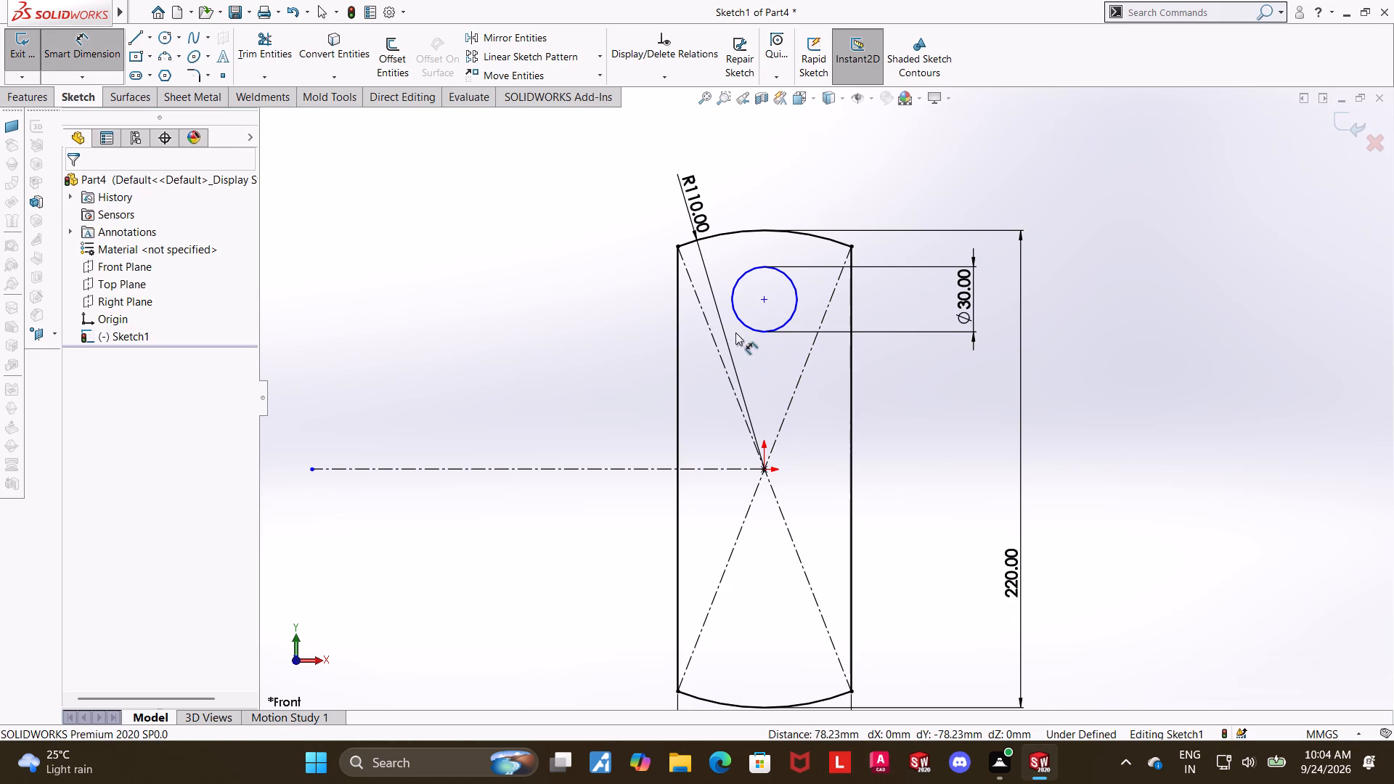
click(762, 299)
click(494, 467)
click(494, 428)
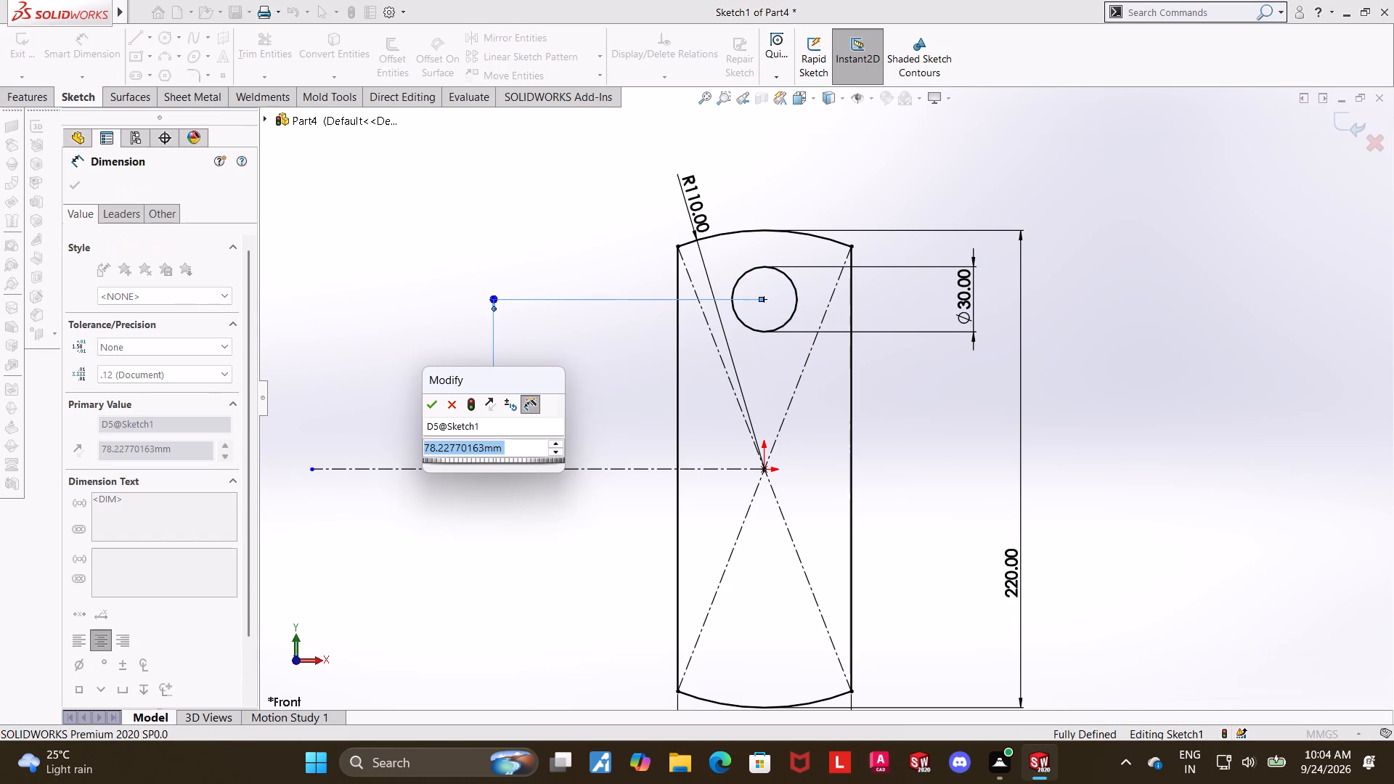
text(75)
key(Return)
key(Escape)
key(Escape)
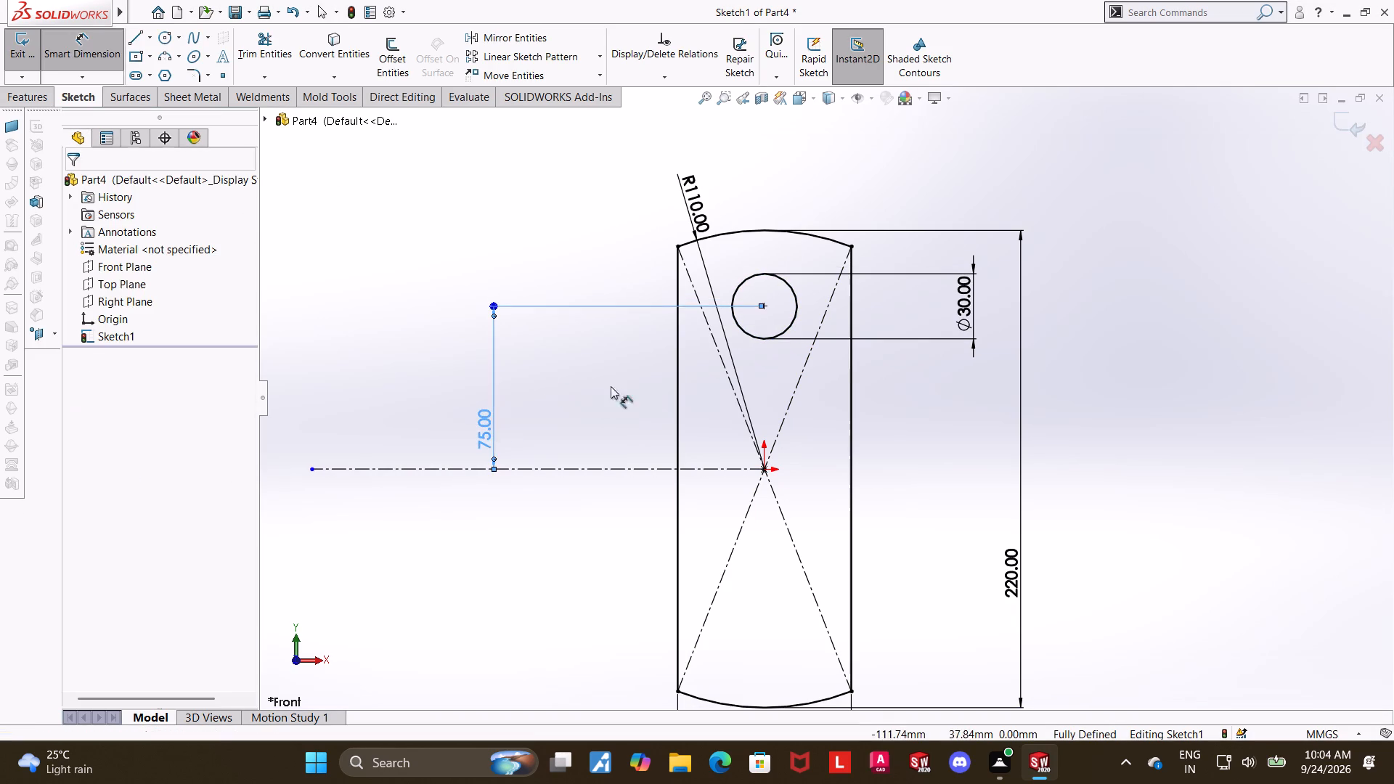
Mirror the 30 mm circle about the horizontal centreline, keeping the original, to place a matching lower hole.
click(469, 41)
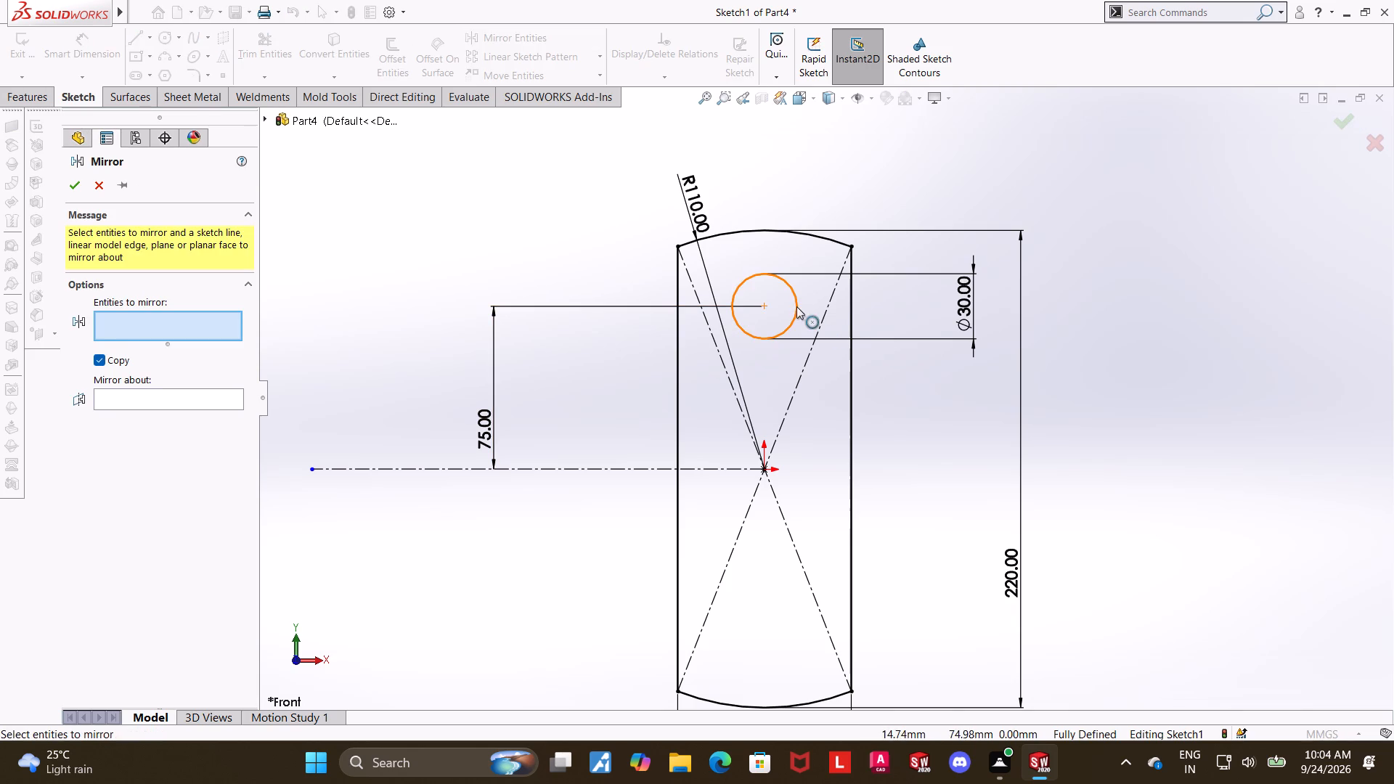
click(796, 306)
click(200, 404)
click(472, 467)
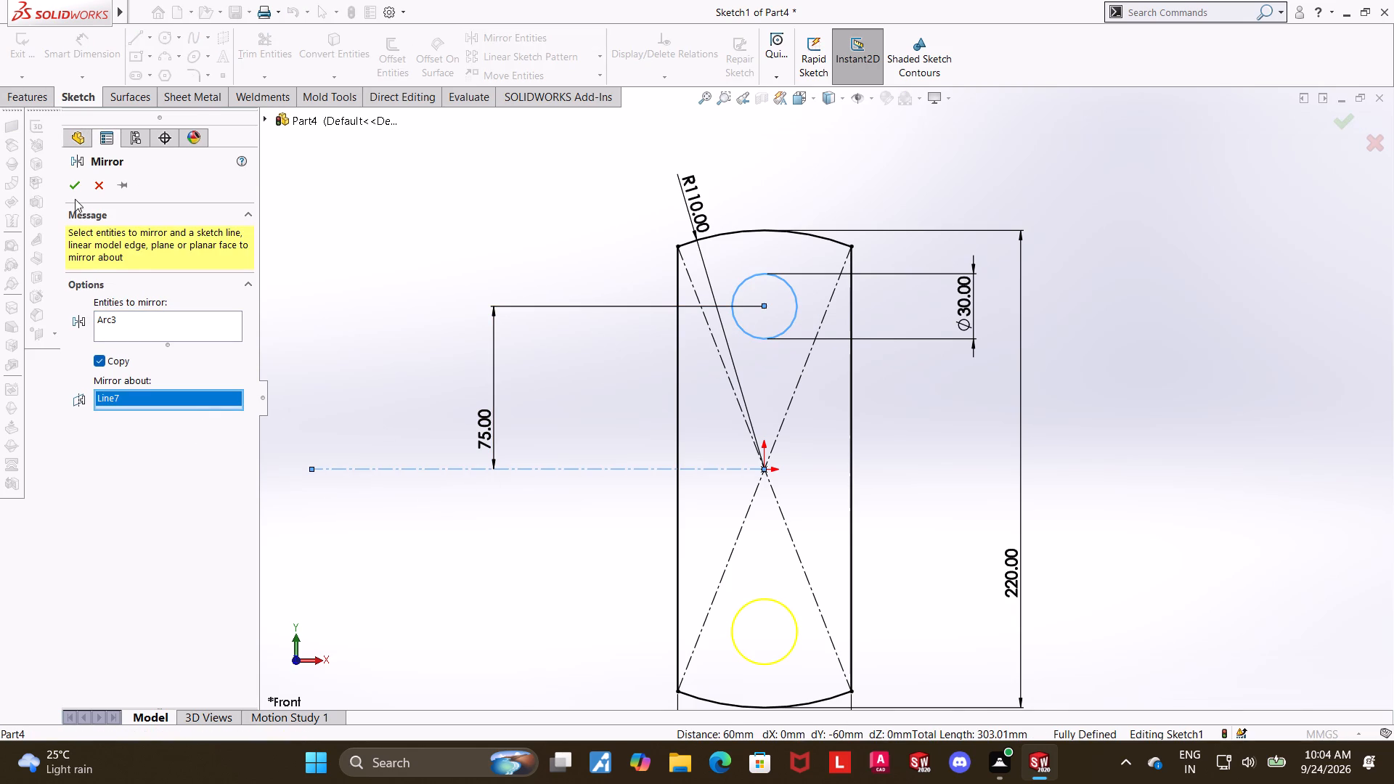
click(73, 195)
click(458, 193)
Exit the completed plate sketch.
scroll(561, 306, up, 2)
scroll(903, 576, up, 1)
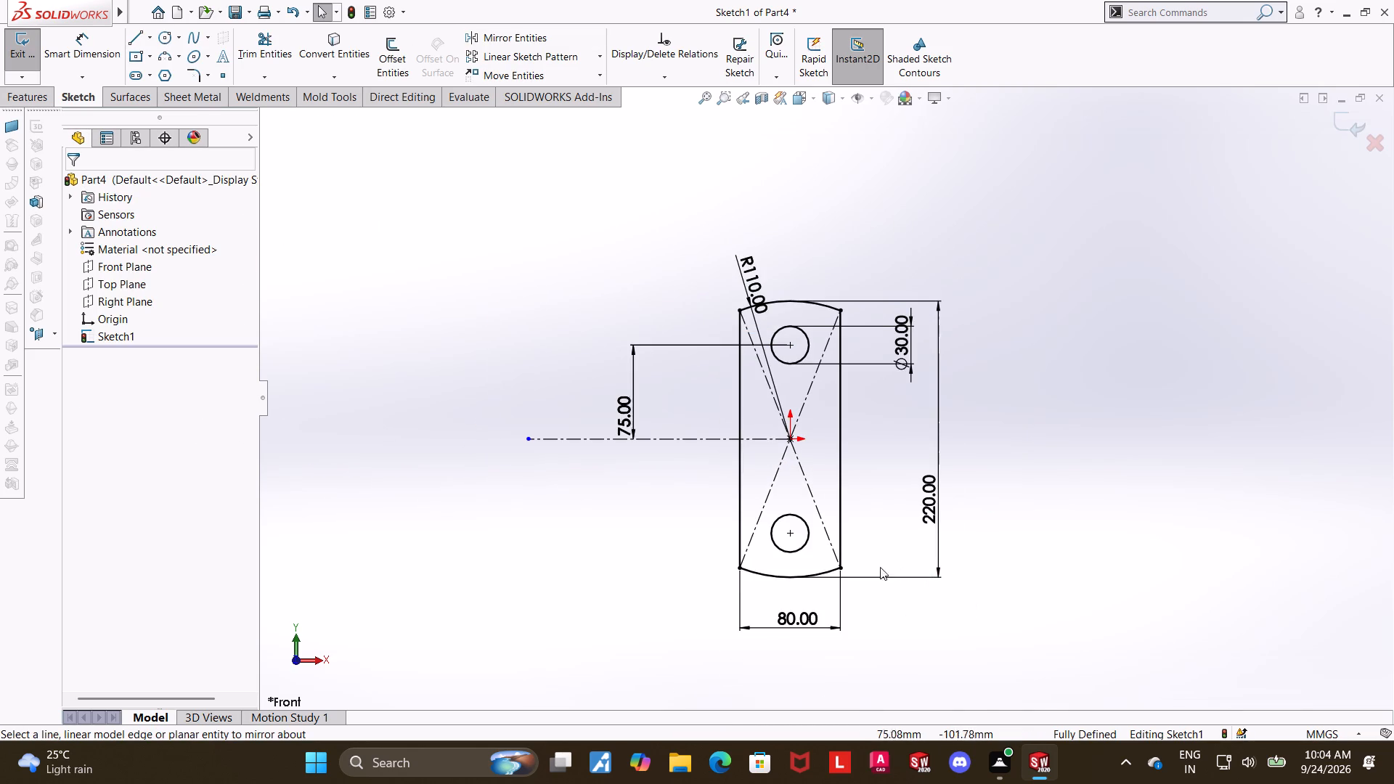
scroll(877, 567, down, 1)
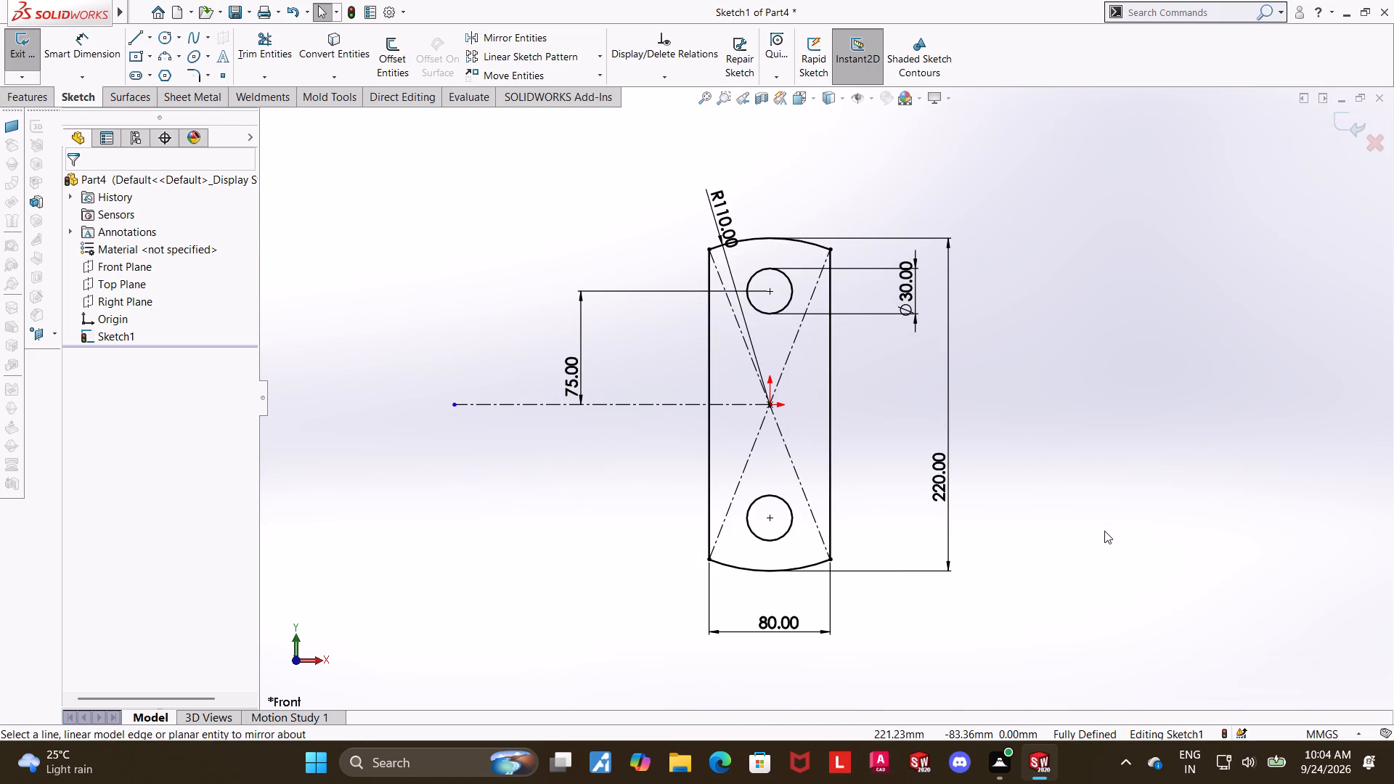
middle_drag(1099, 532, 1033, 546)
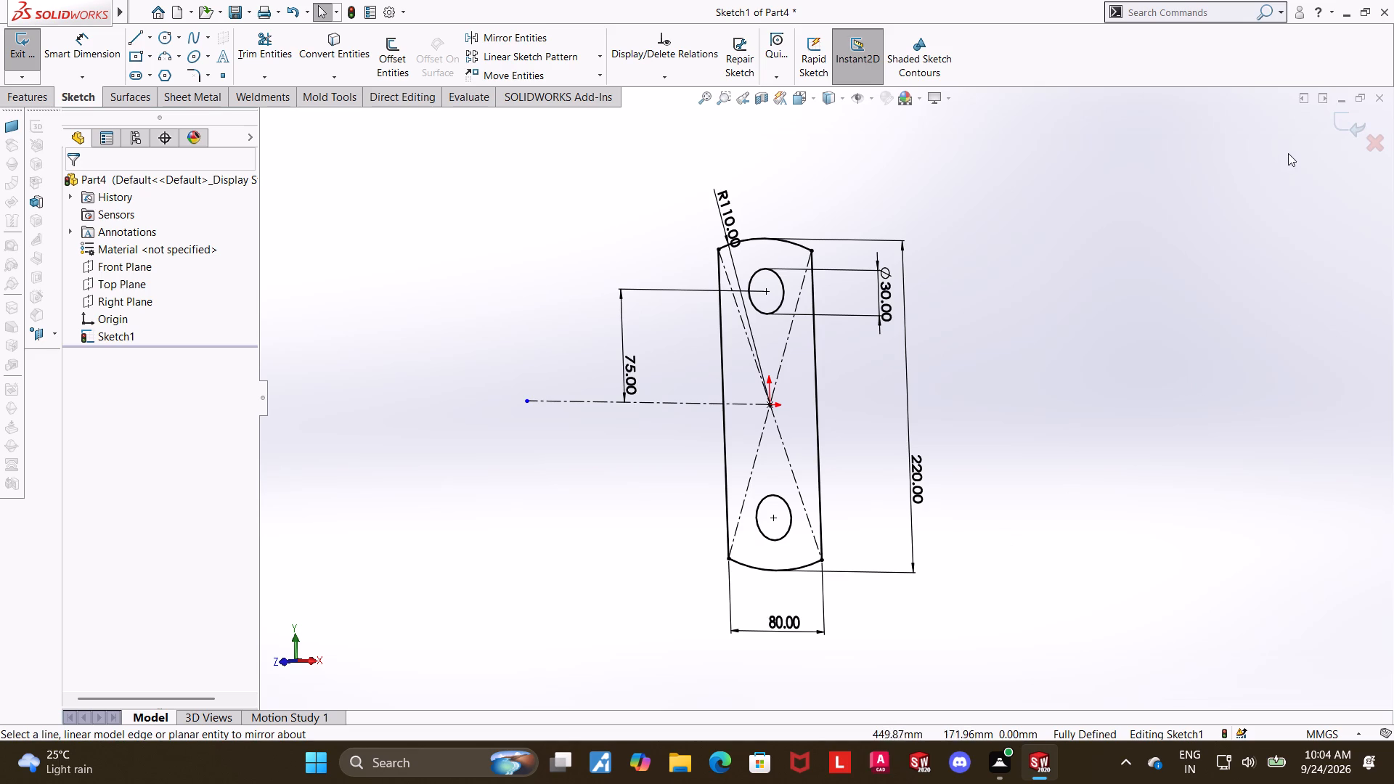
click(1337, 123)
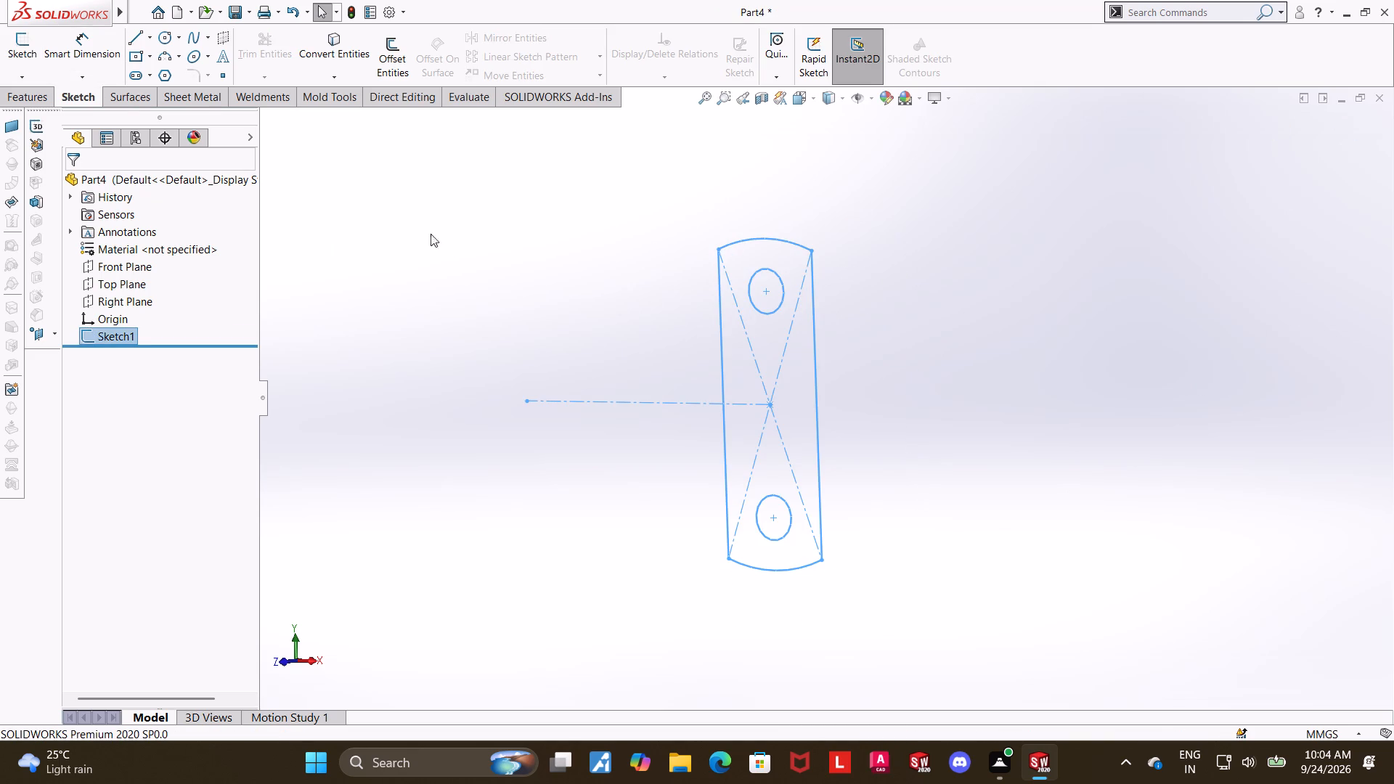
Extrude the plate profile with its two holes as a Mid Plane boss to a depth of 35 mm.
click(16, 97)
click(43, 53)
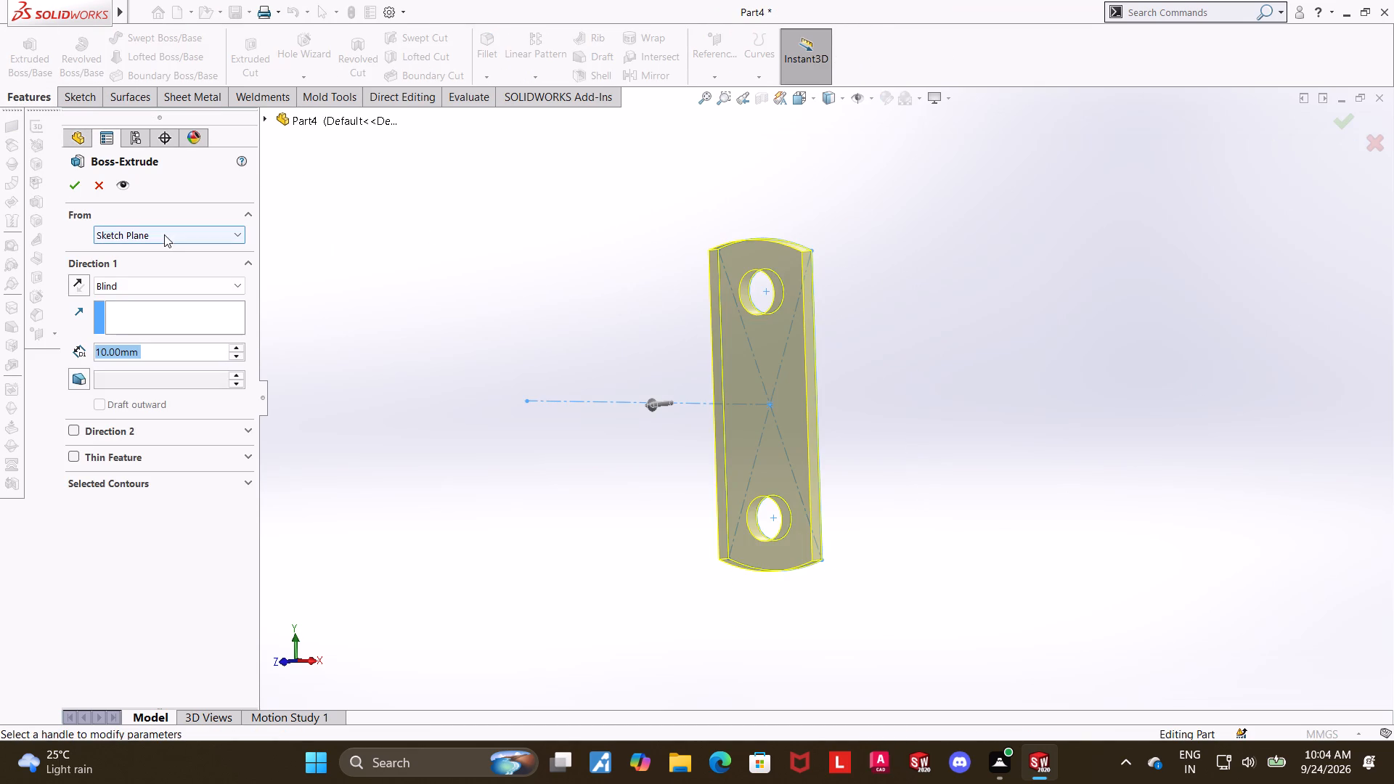
click(164, 234)
click(417, 308)
click(132, 283)
click(125, 359)
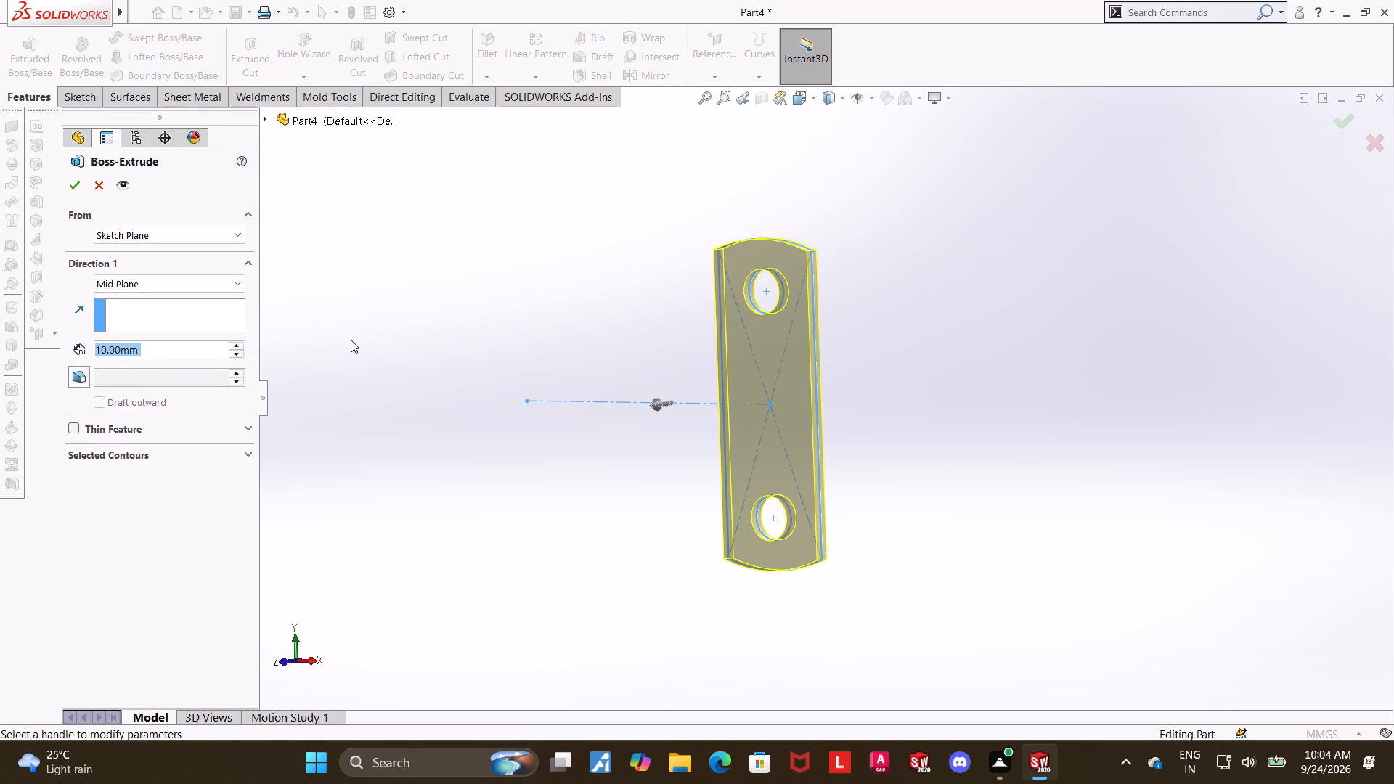
key(3)
key(5)
key(Return)
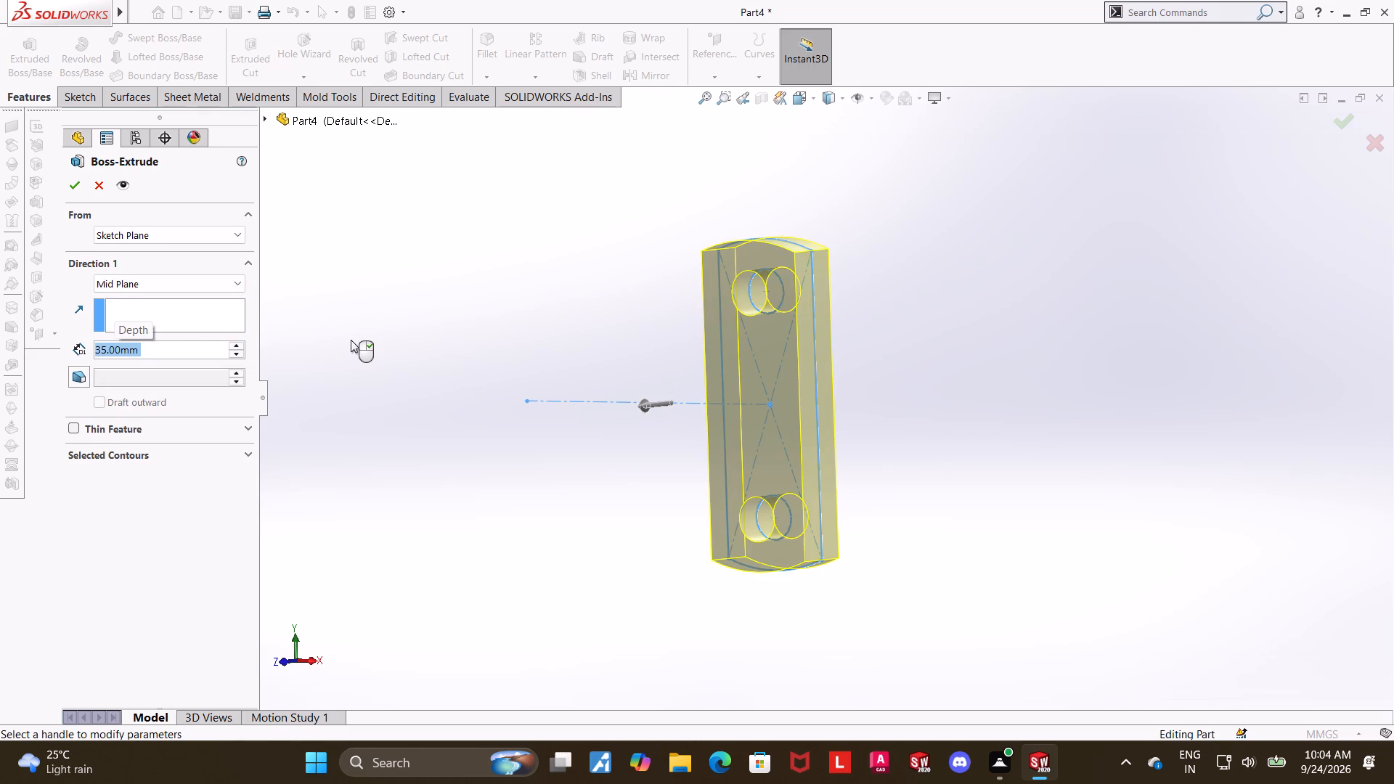
click(66, 190)
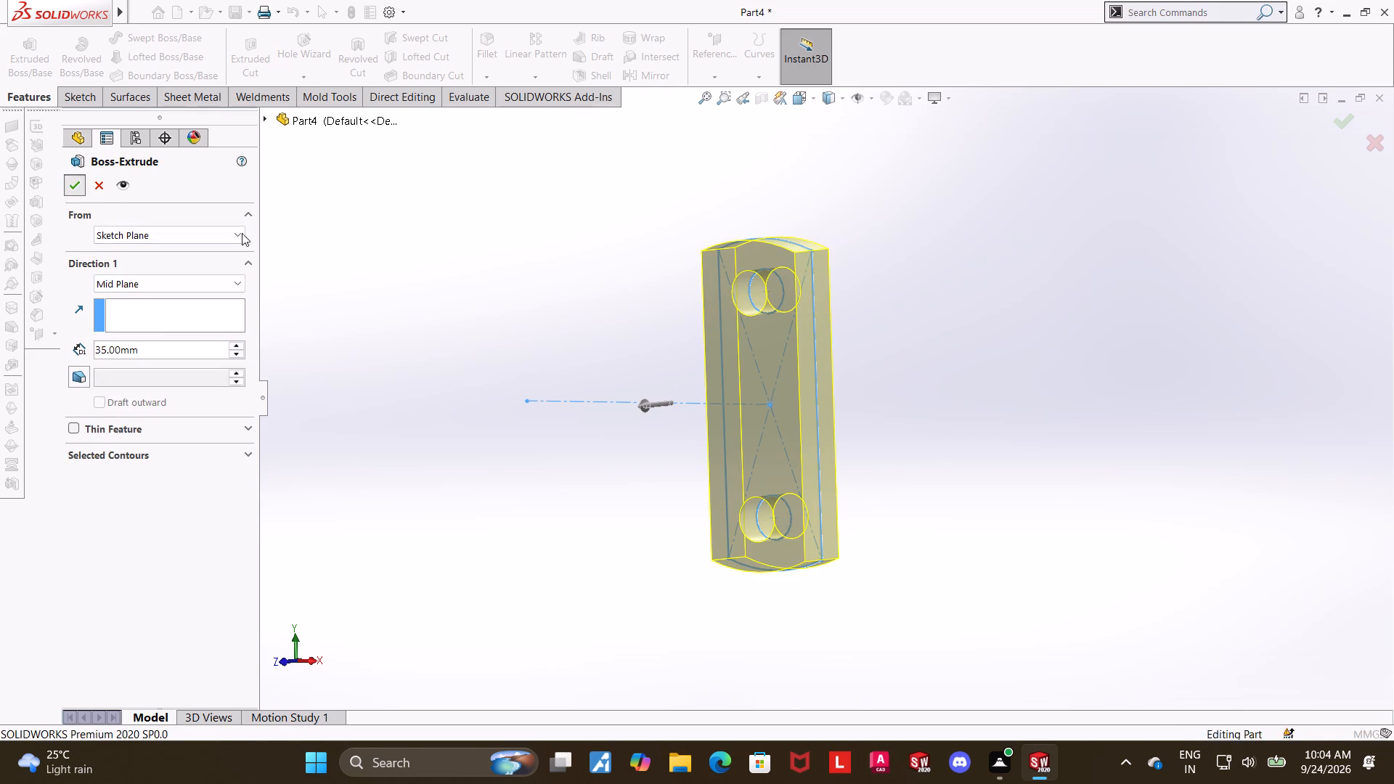
click(606, 250)
middle_drag(1130, 403, 1062, 433)
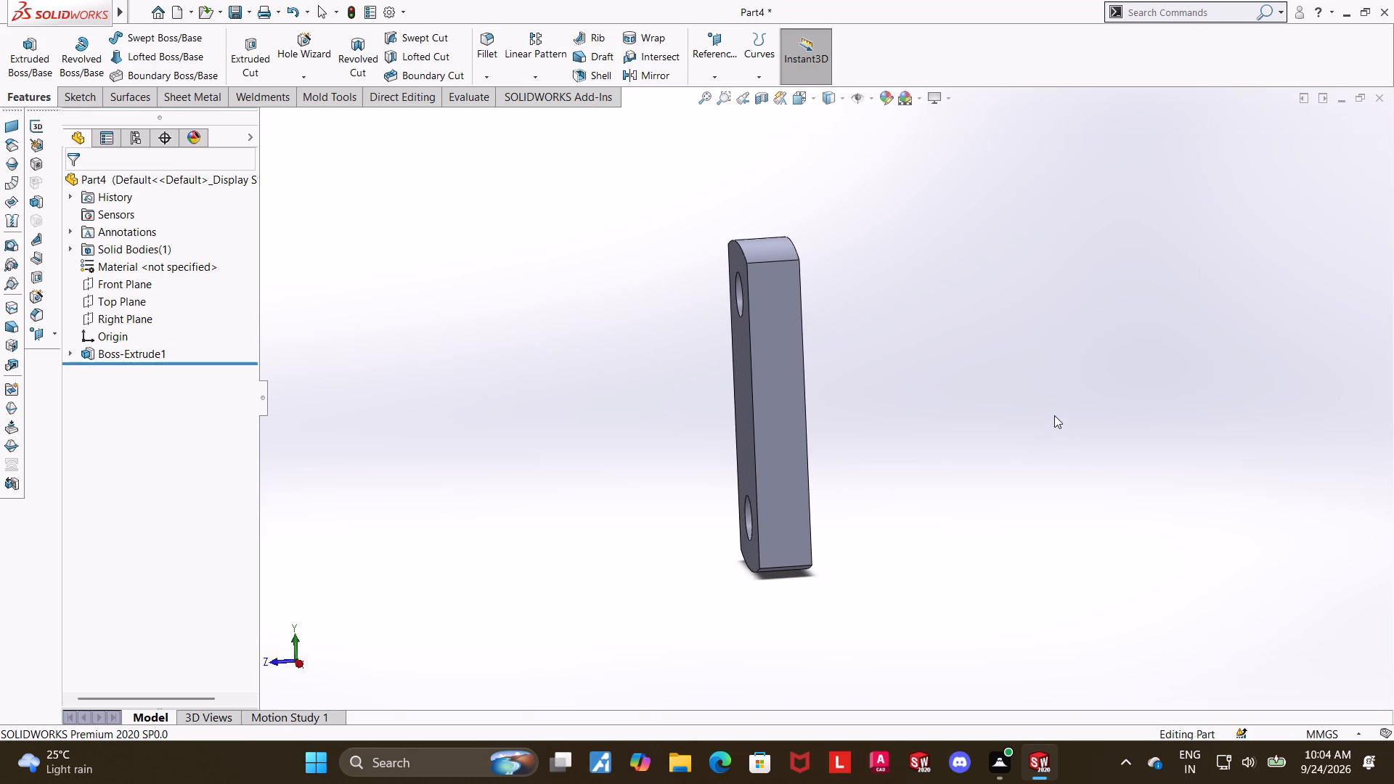
Start a sketch on the plate's flat long side face and view it face-on.
middle_drag(1060, 412, 1074, 407)
scroll(1074, 407, down, 1)
click(738, 409)
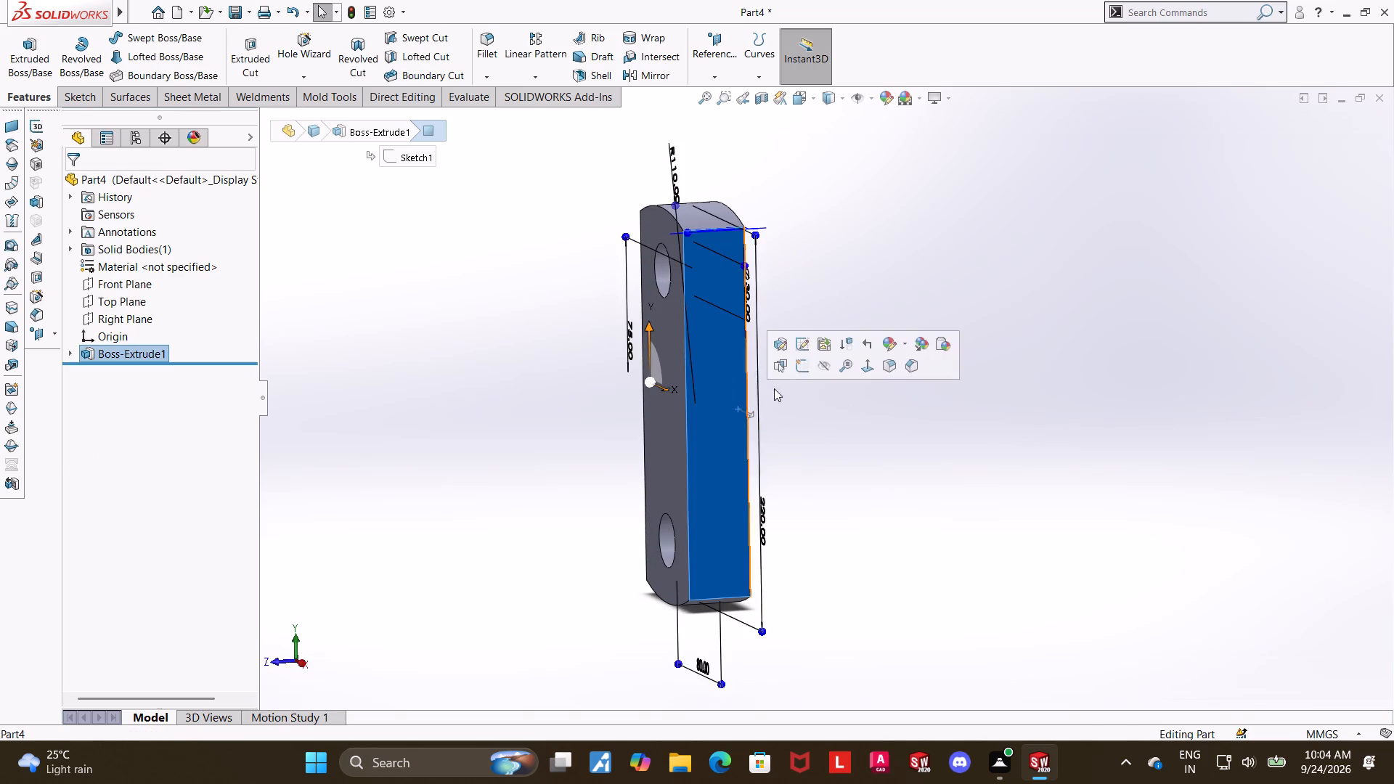
click(807, 374)
click(102, 368)
click(142, 350)
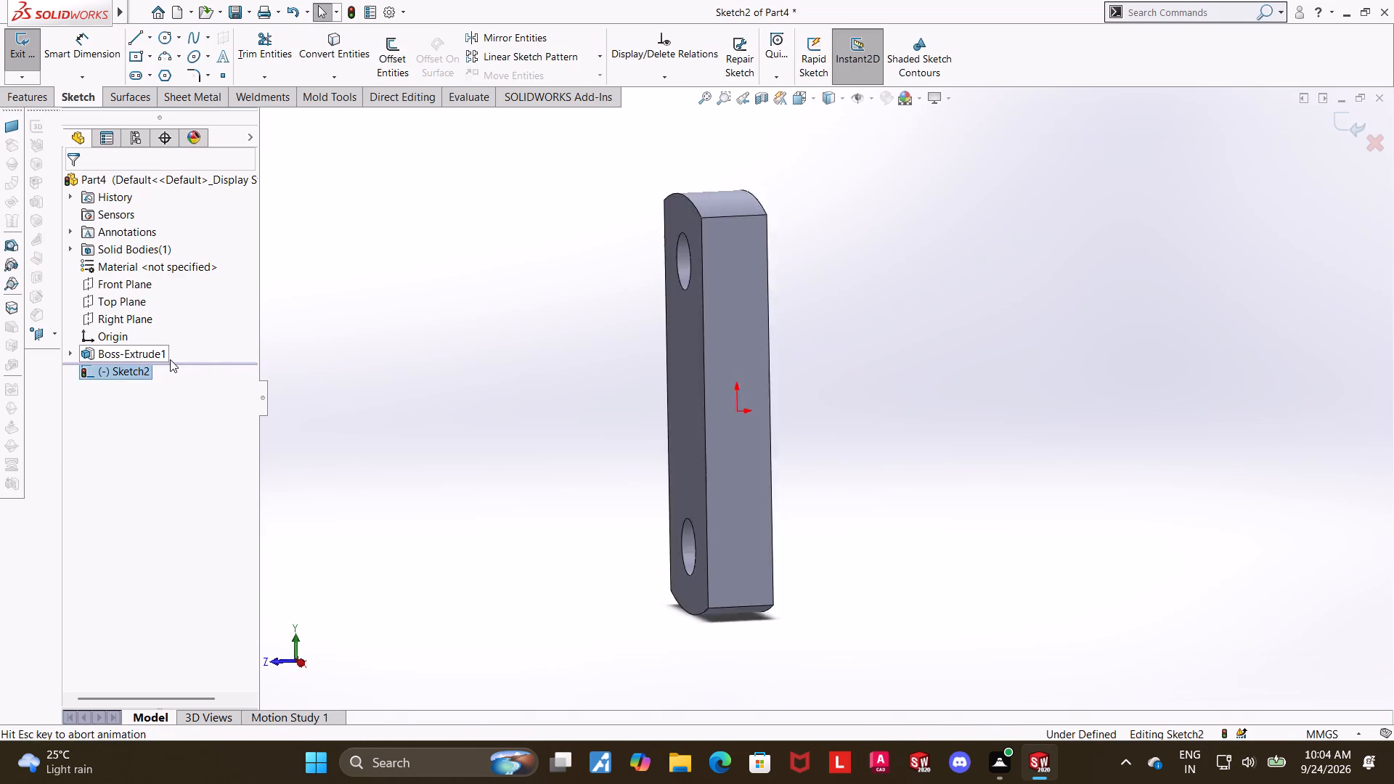
scroll(1003, 433, up, 1)
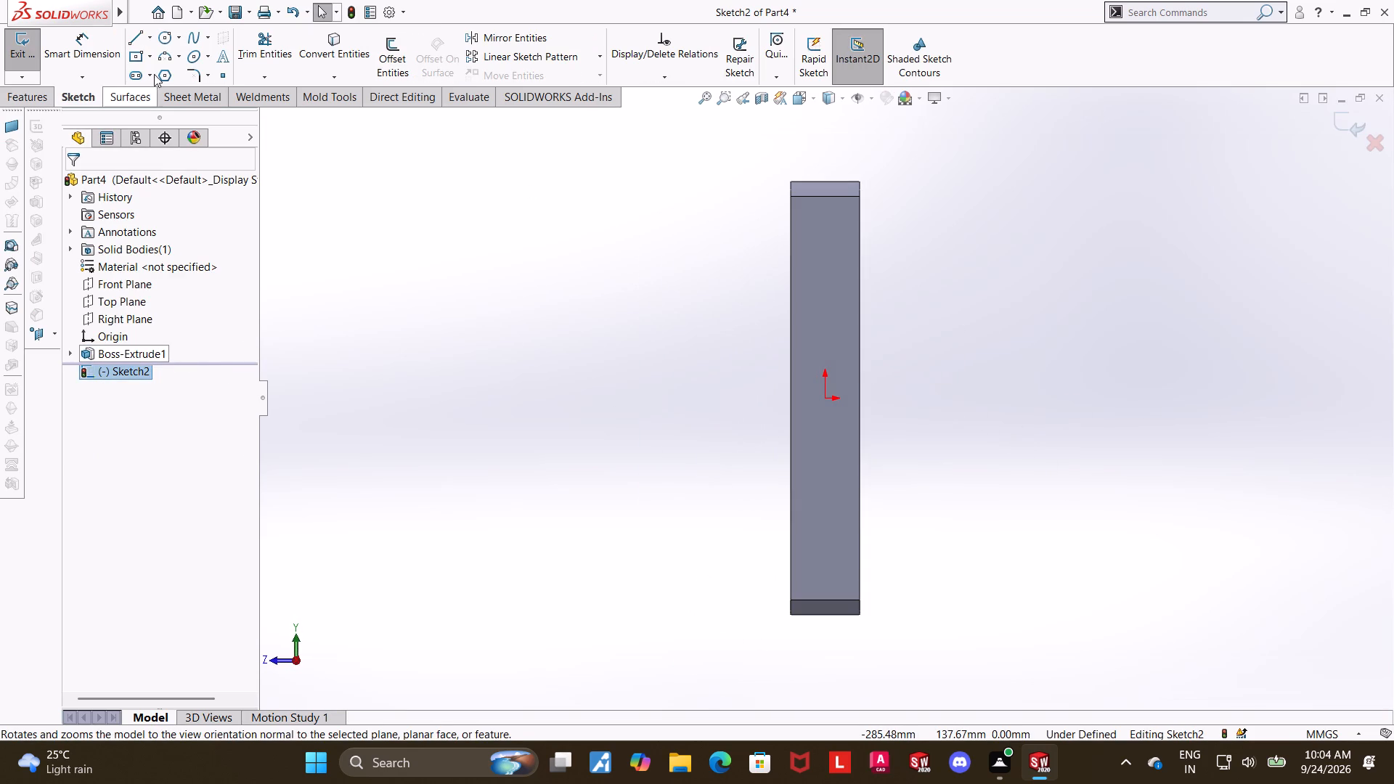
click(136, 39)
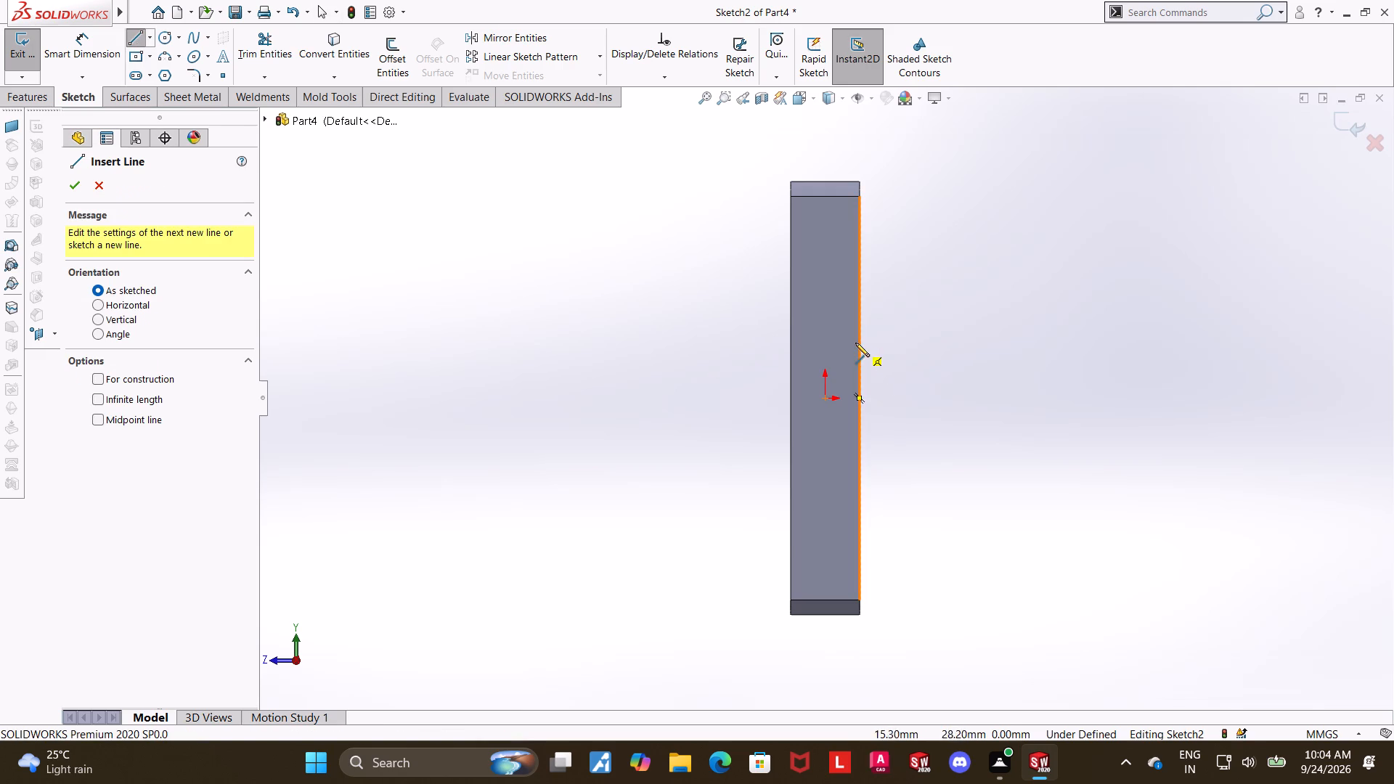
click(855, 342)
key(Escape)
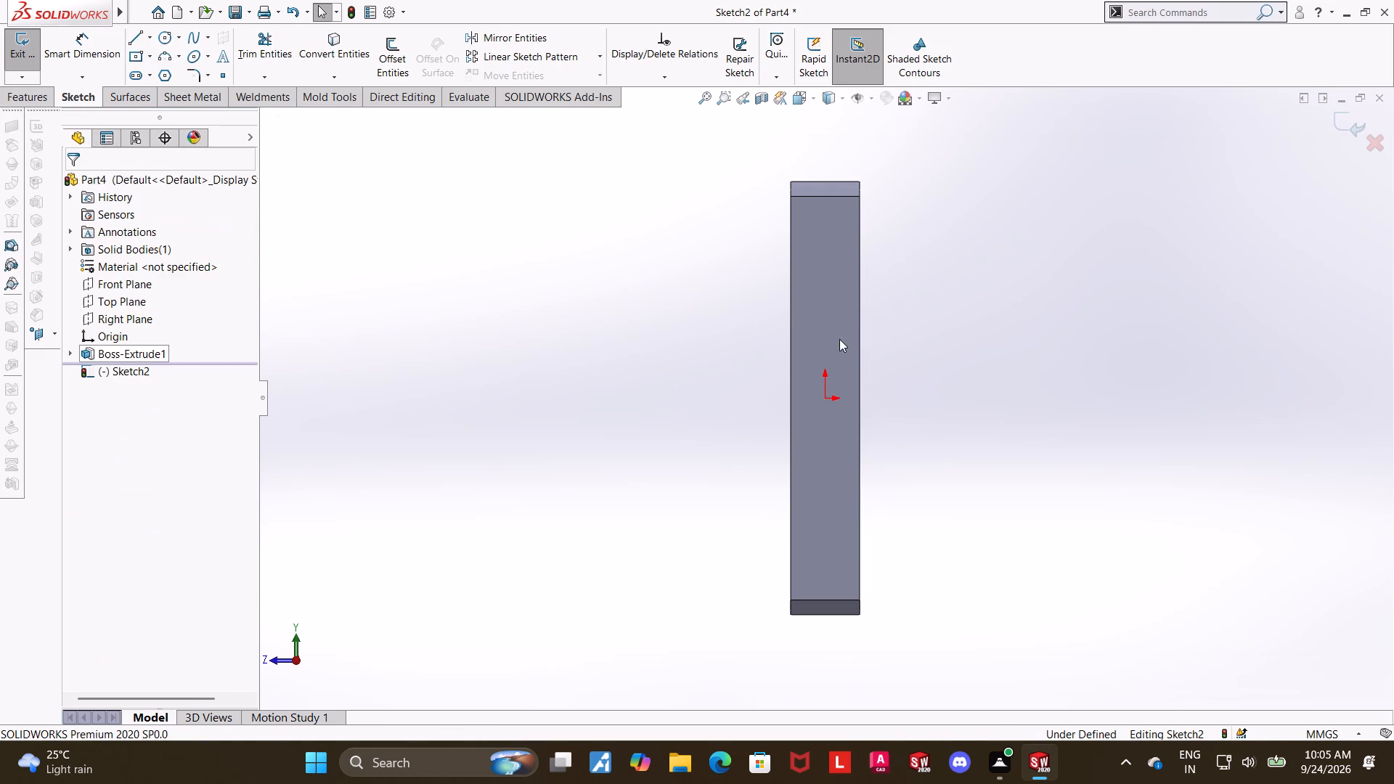
Sketch a closed rectangle of lines about 9 mm wide and 69 mm tall against the side face's +Z long edge, spanning the origin's height.
click(134, 38)
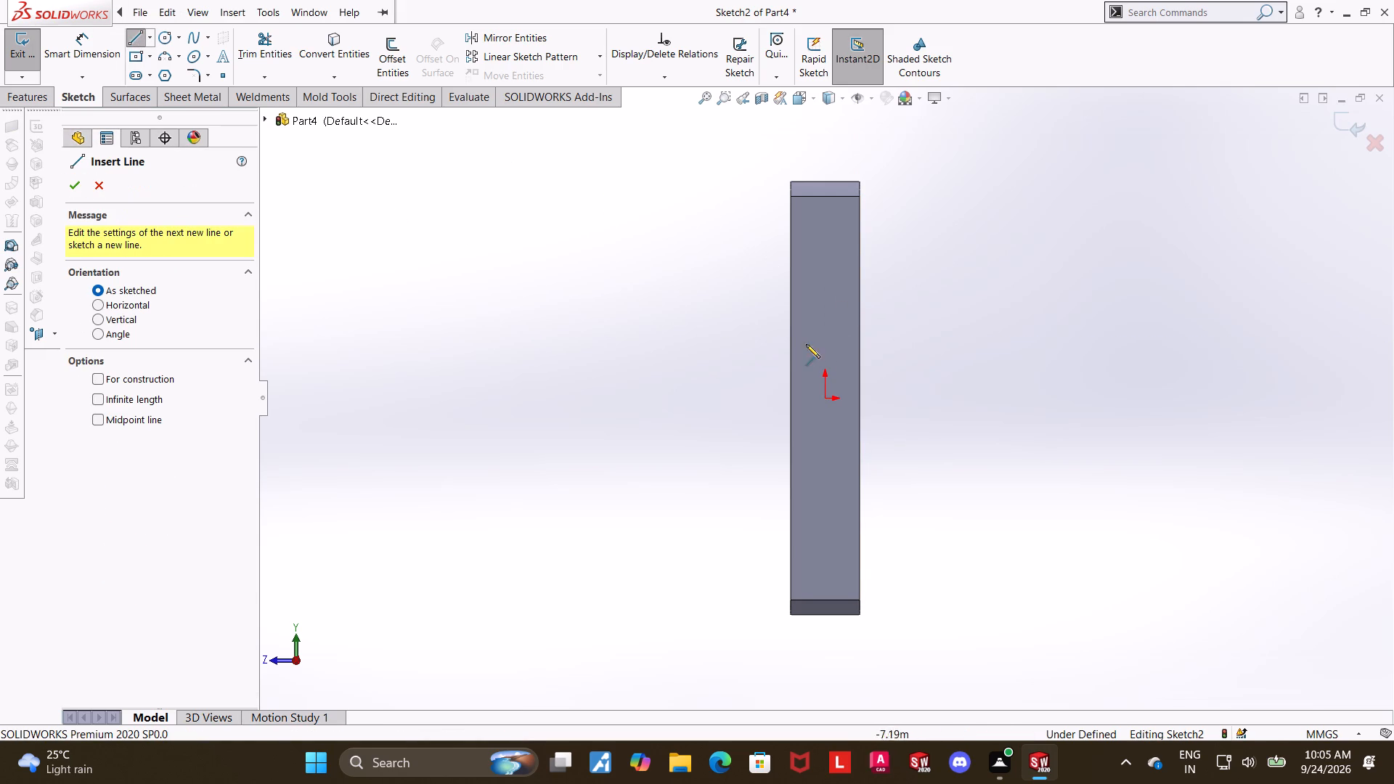
click(791, 327)
click(809, 327)
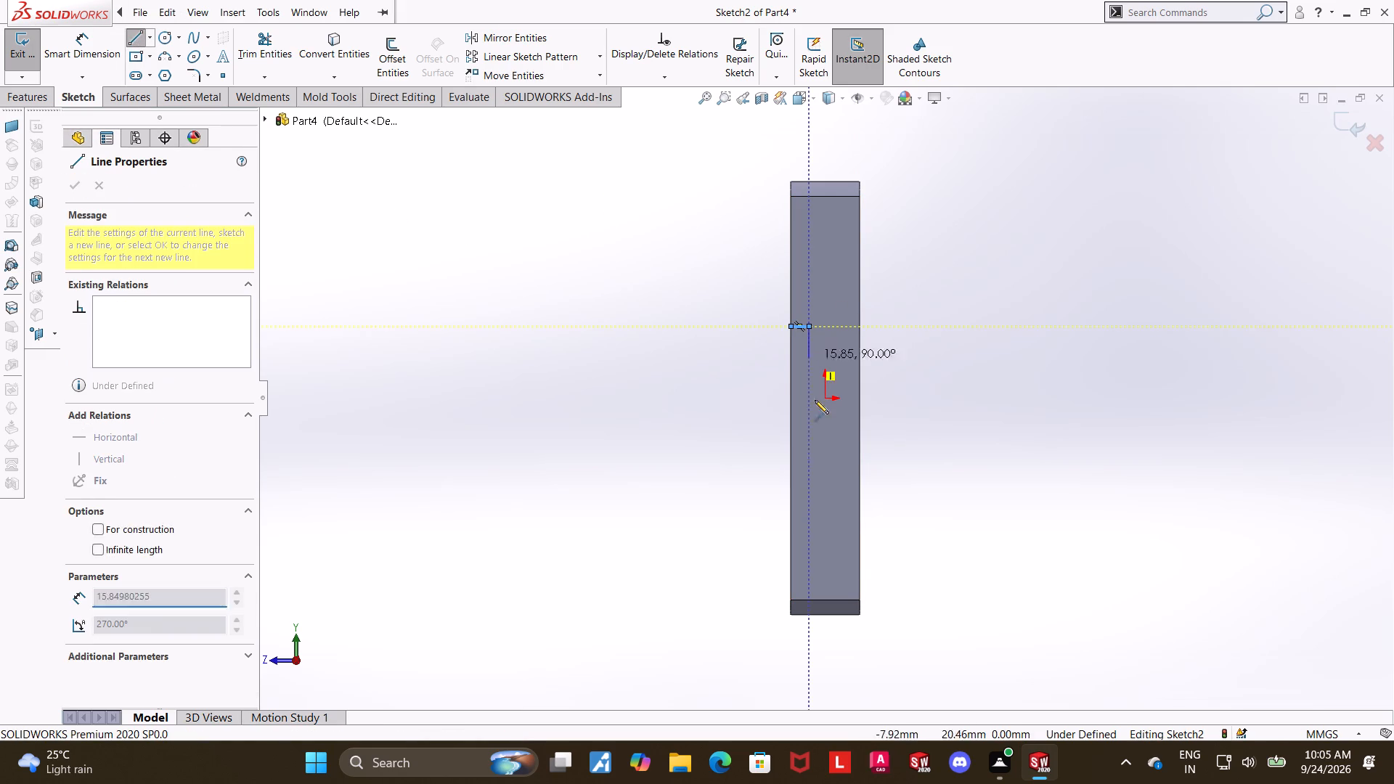
click(807, 458)
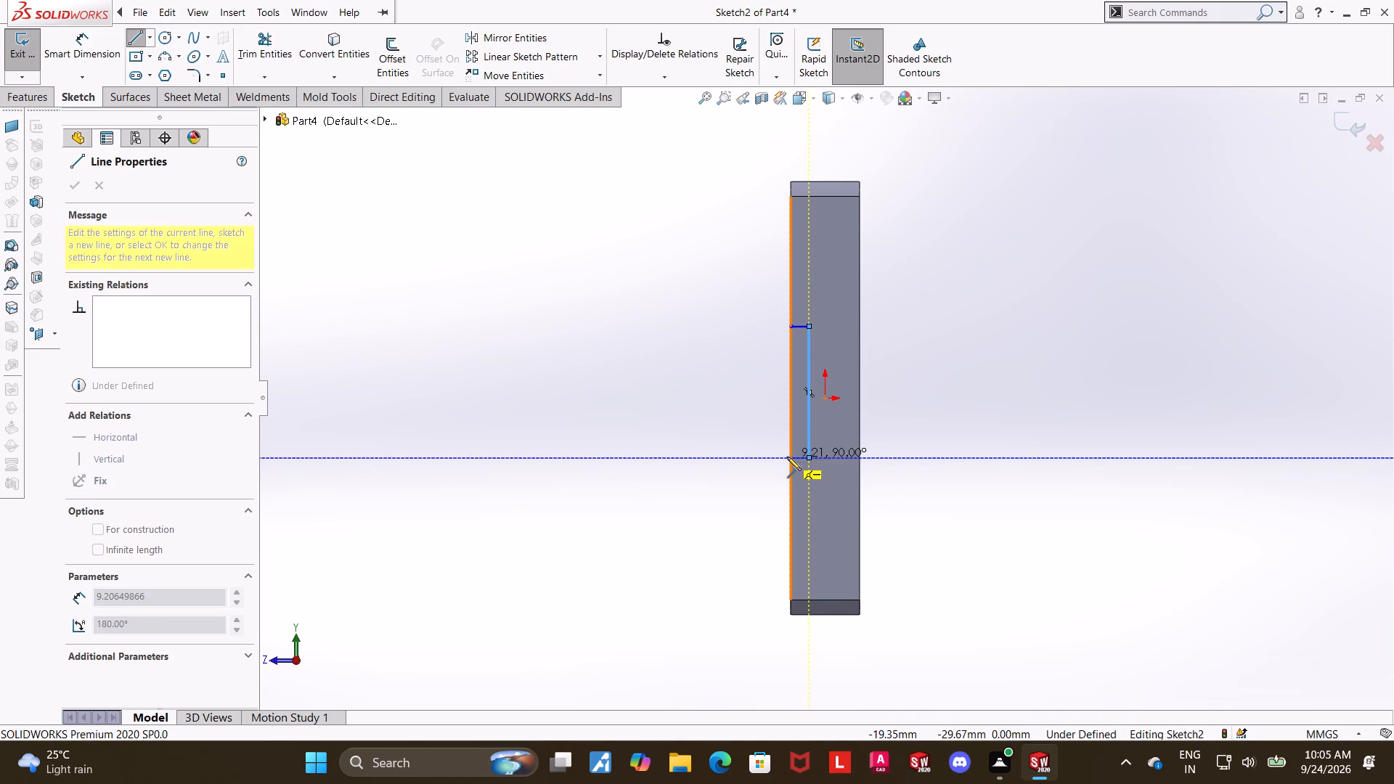
click(787, 457)
key(Escape)
key(Escape)
click(129, 43)
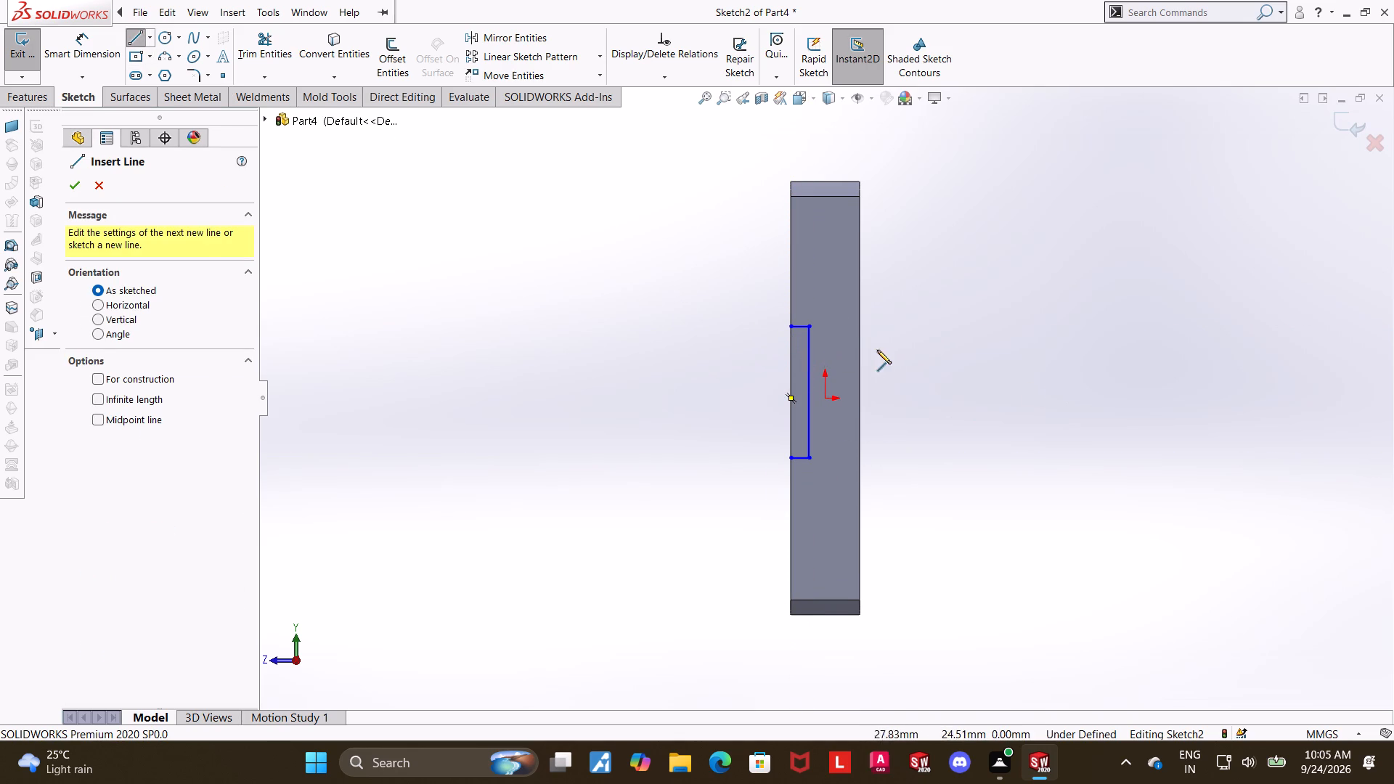
click(790, 326)
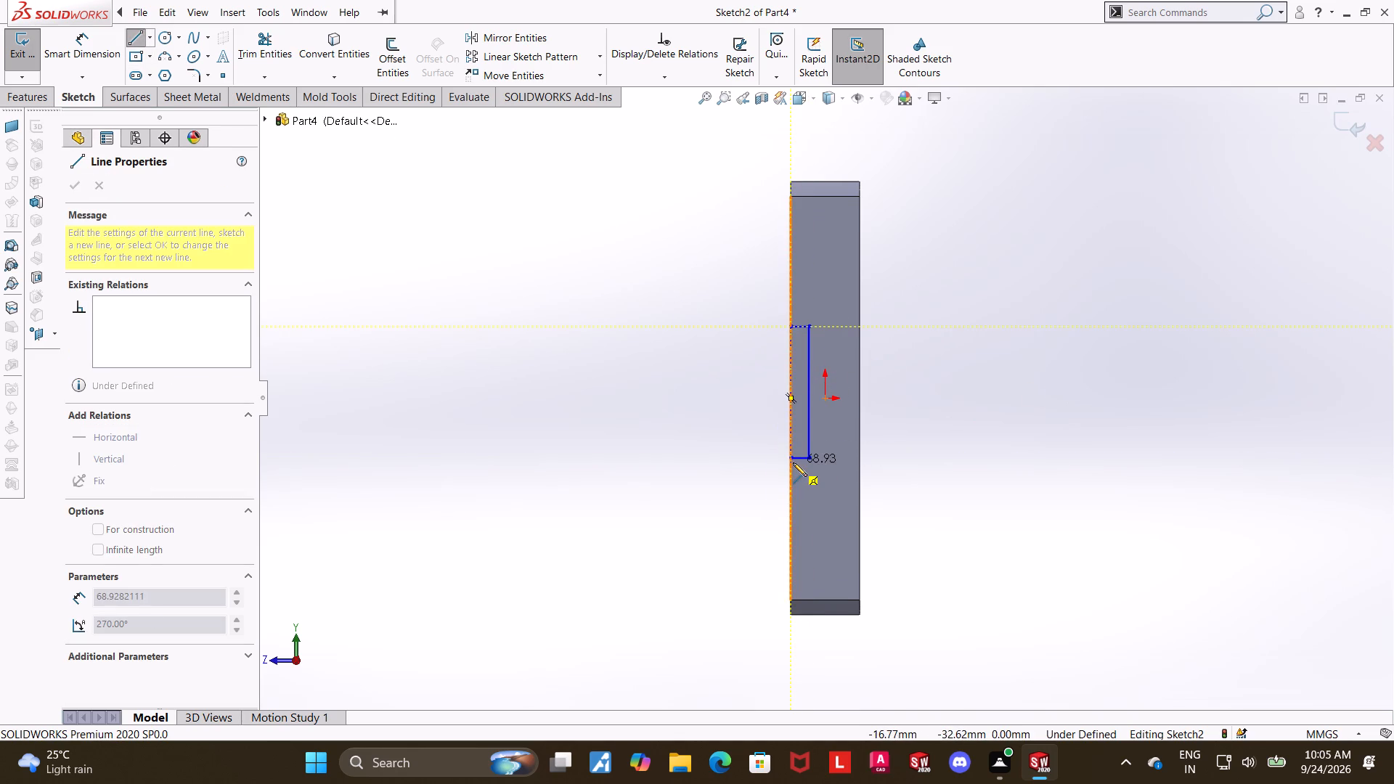
click(792, 457)
key(Escape)
key(Escape)
key(Escape)
Dimension the rectangle's upper horizontal line to a width of 8 mm.
click(51, 39)
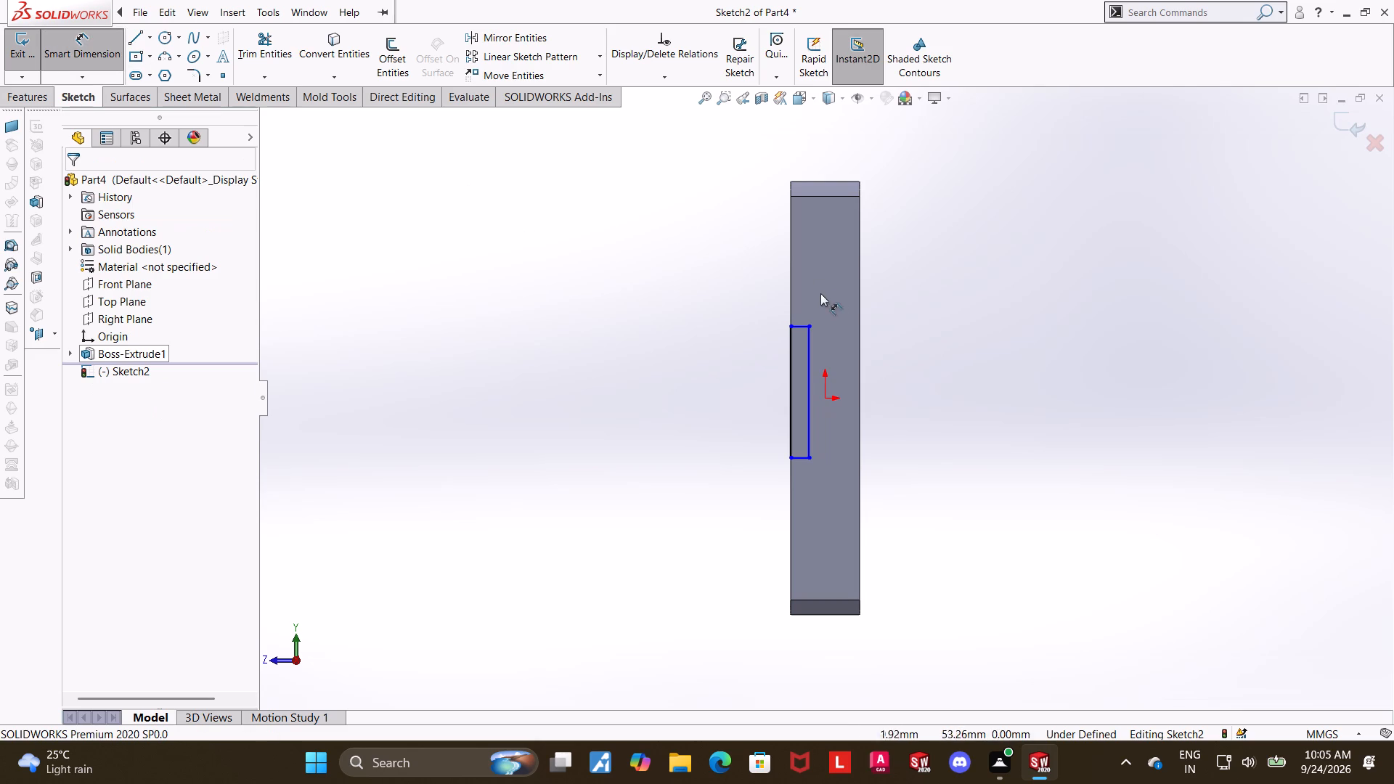
scroll(816, 299, down, 3)
click(794, 359)
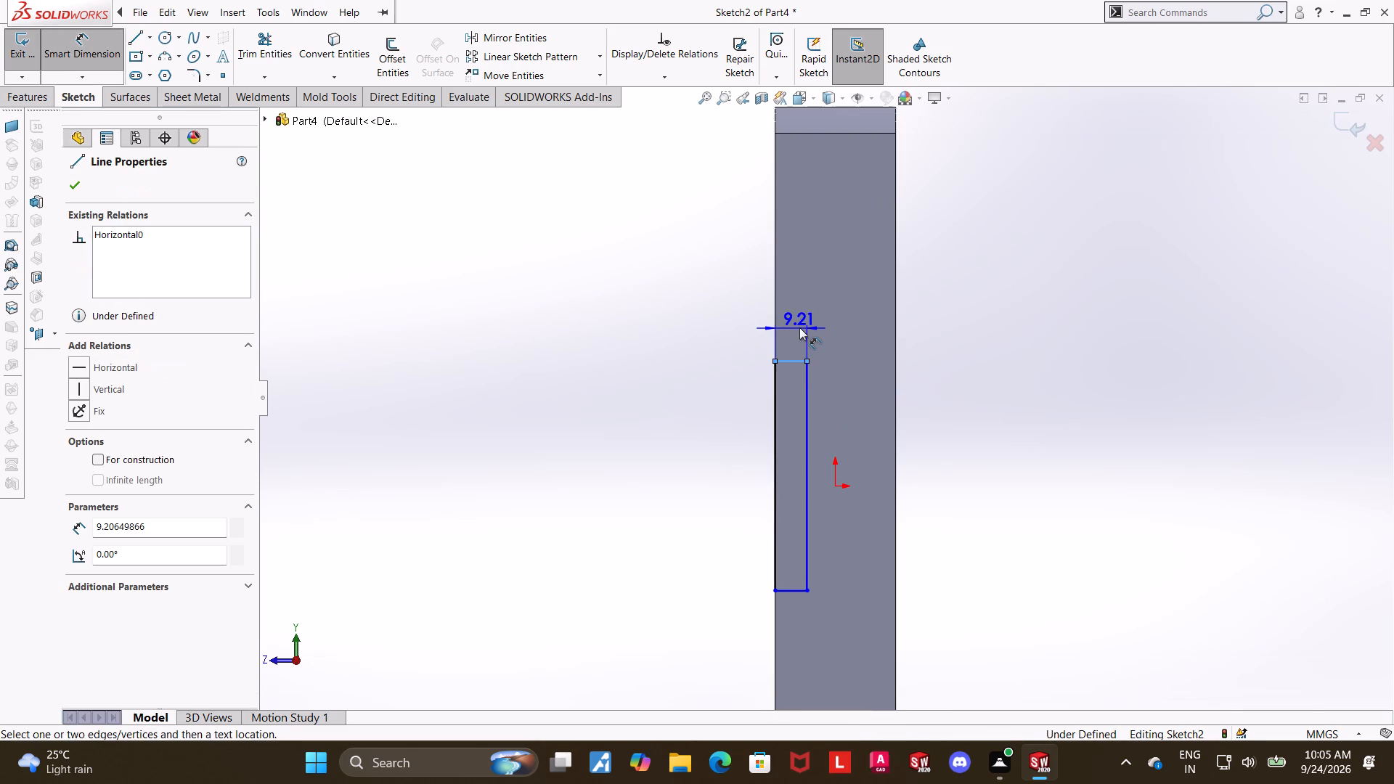
click(799, 327)
key(8)
key(Return)
key(Escape)
key(Escape)
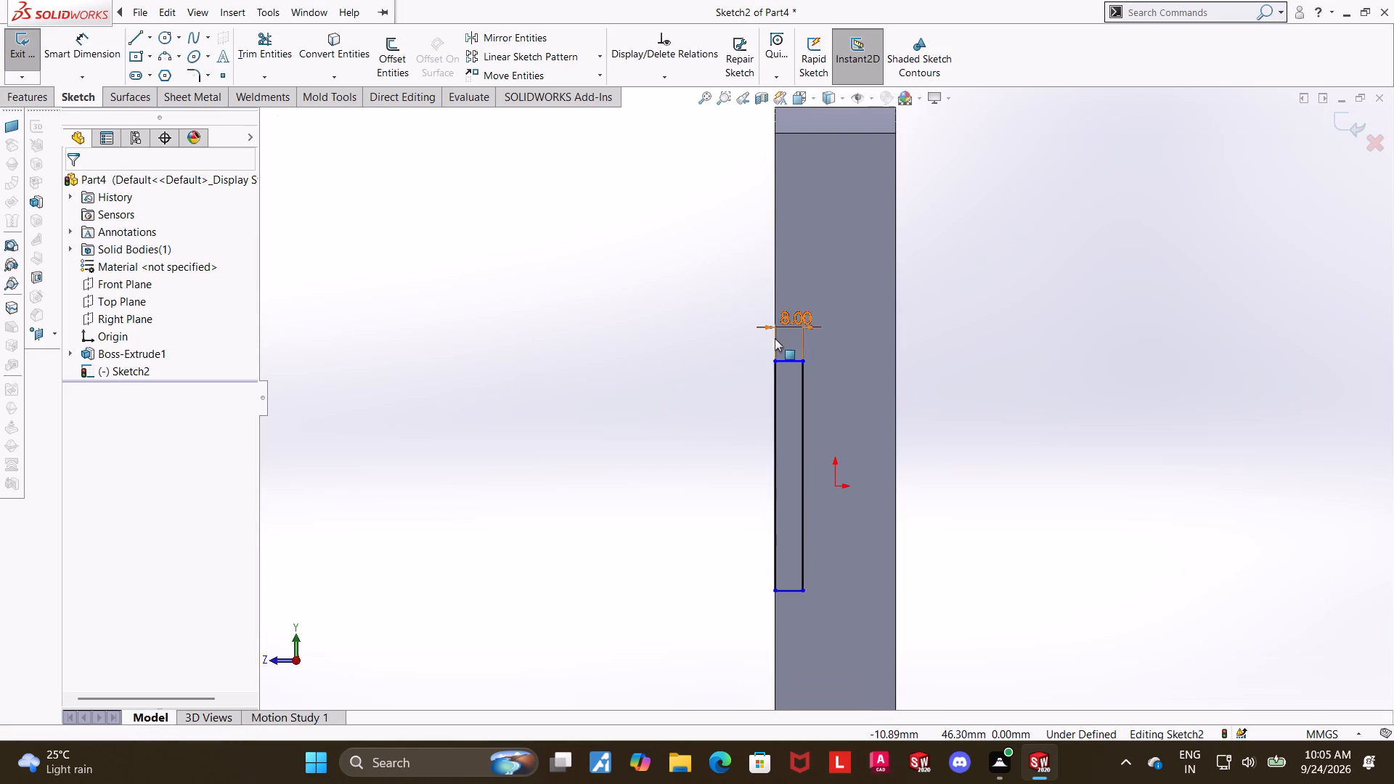
Dimension the distance from the rectangle's upper line to the origin as 45/2 (22.5 mm).
click(98, 53)
scroll(1019, 566, down, 3)
scroll(679, 491, up, 2)
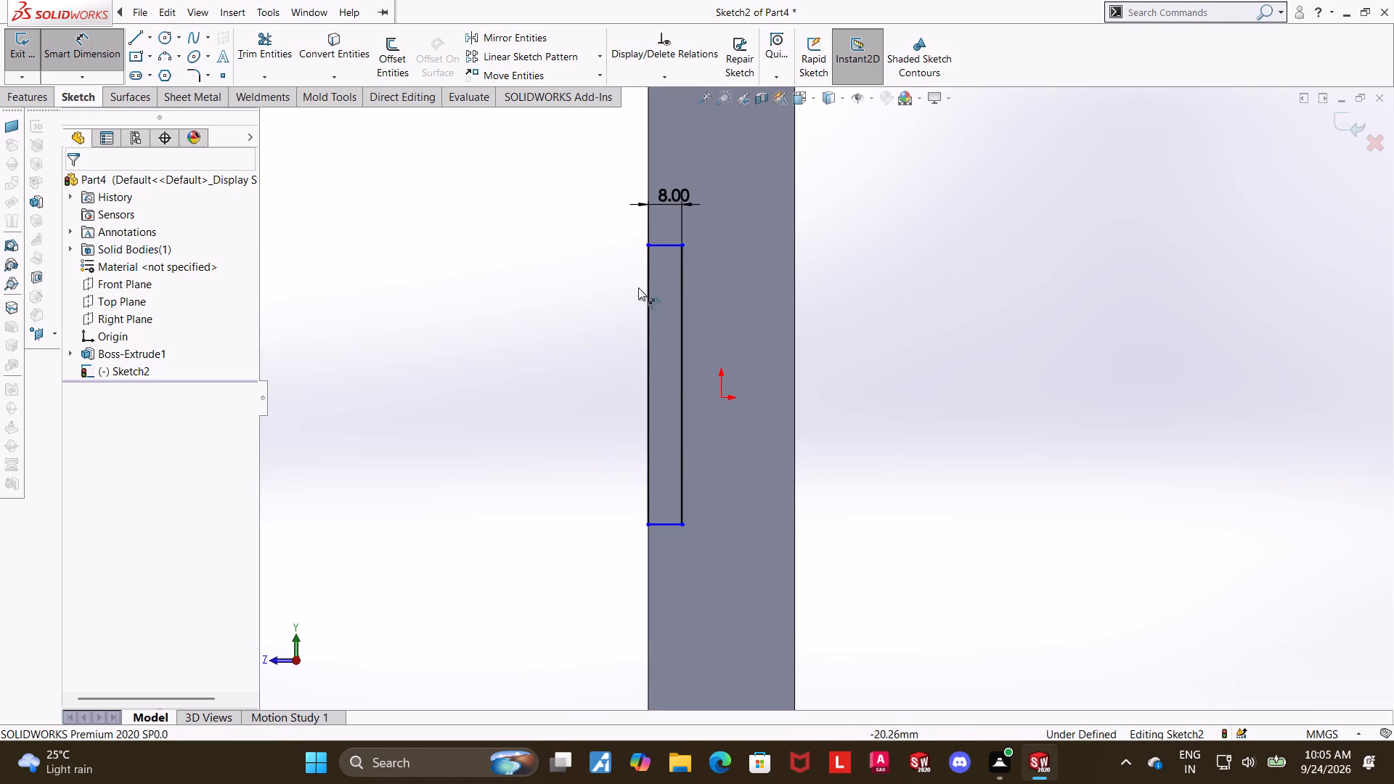
click(667, 242)
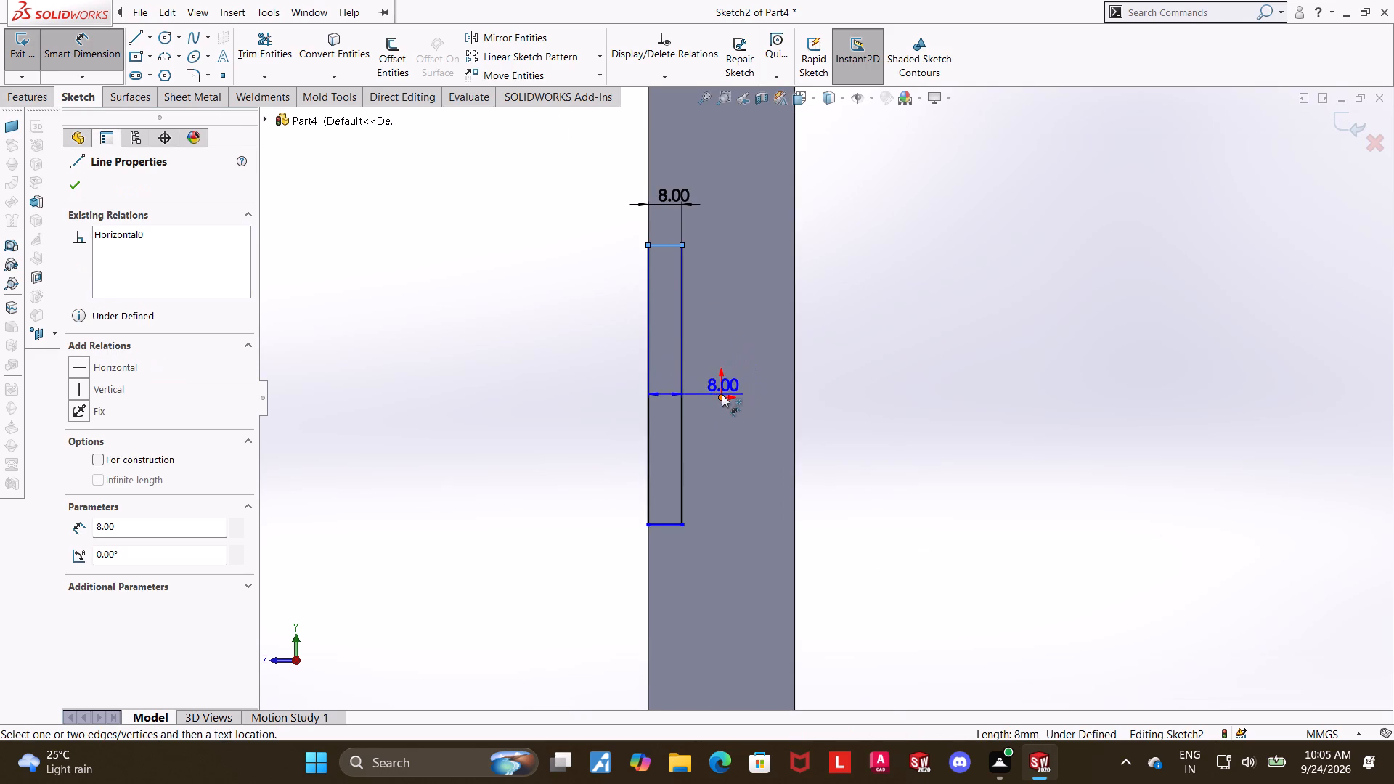
click(722, 394)
click(845, 340)
text(45/2)
key(Return)
key(Escape)
key(Escape)
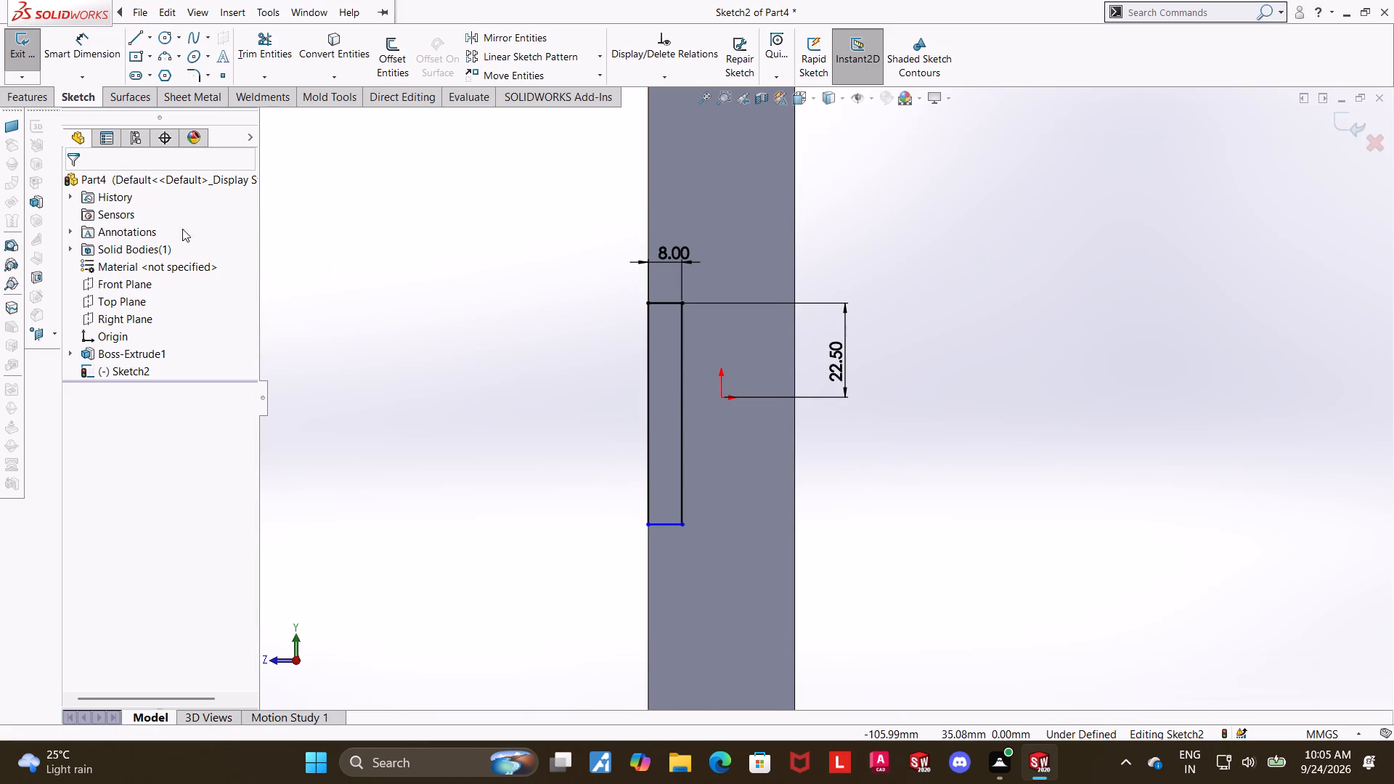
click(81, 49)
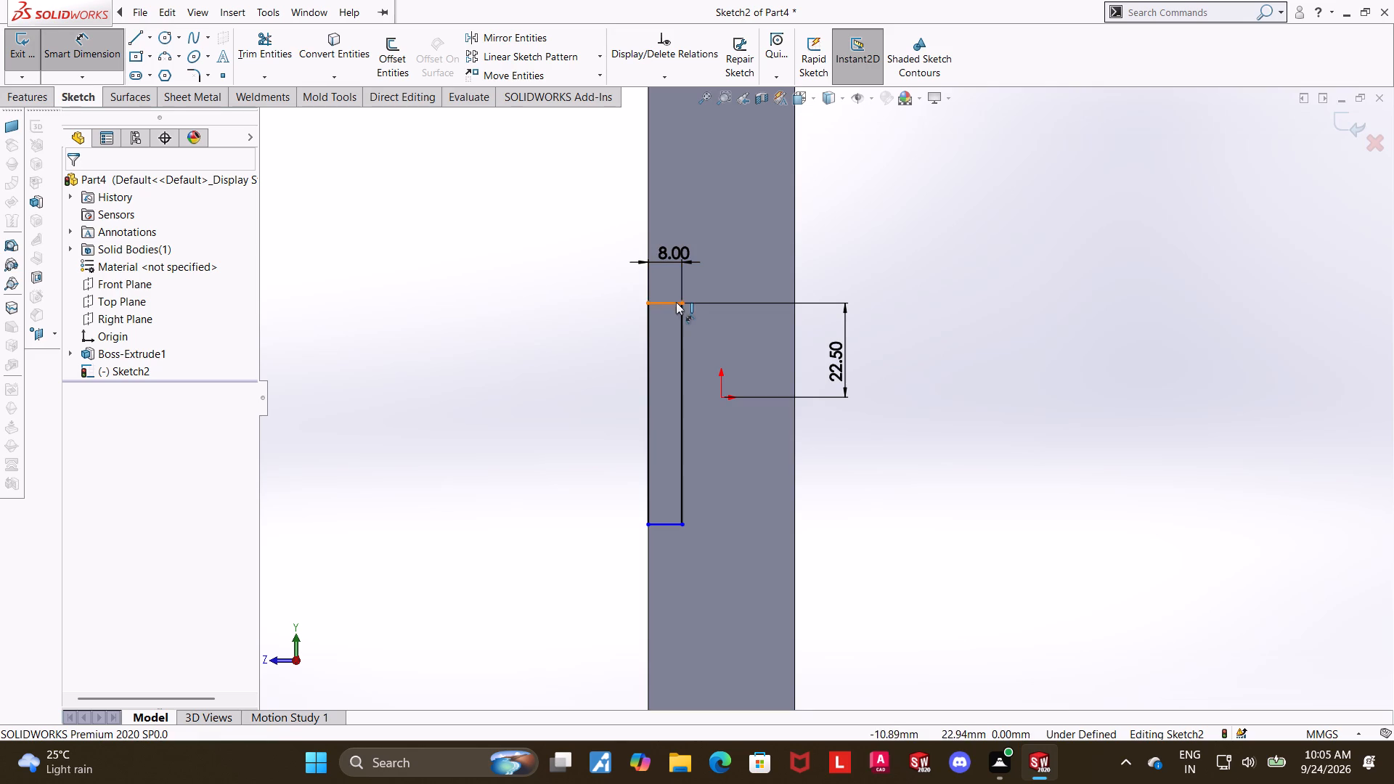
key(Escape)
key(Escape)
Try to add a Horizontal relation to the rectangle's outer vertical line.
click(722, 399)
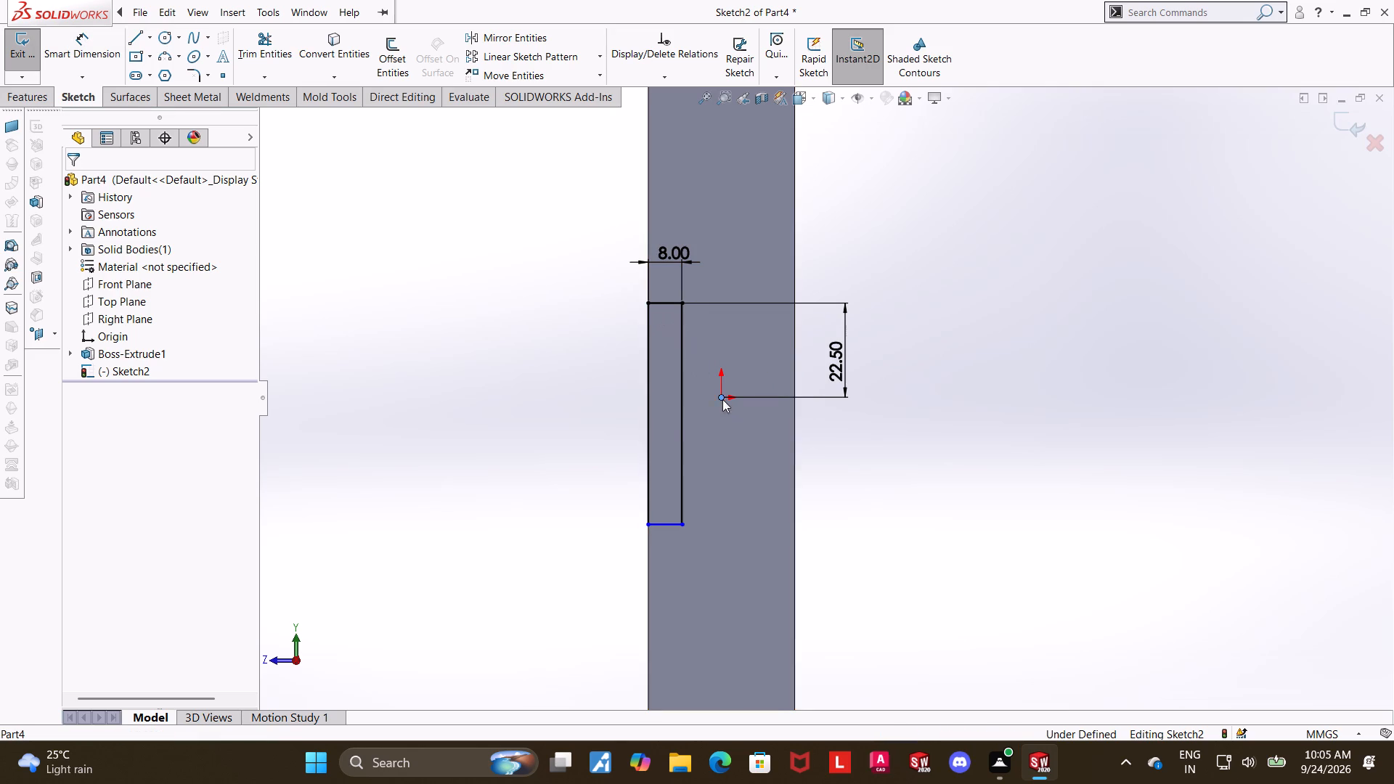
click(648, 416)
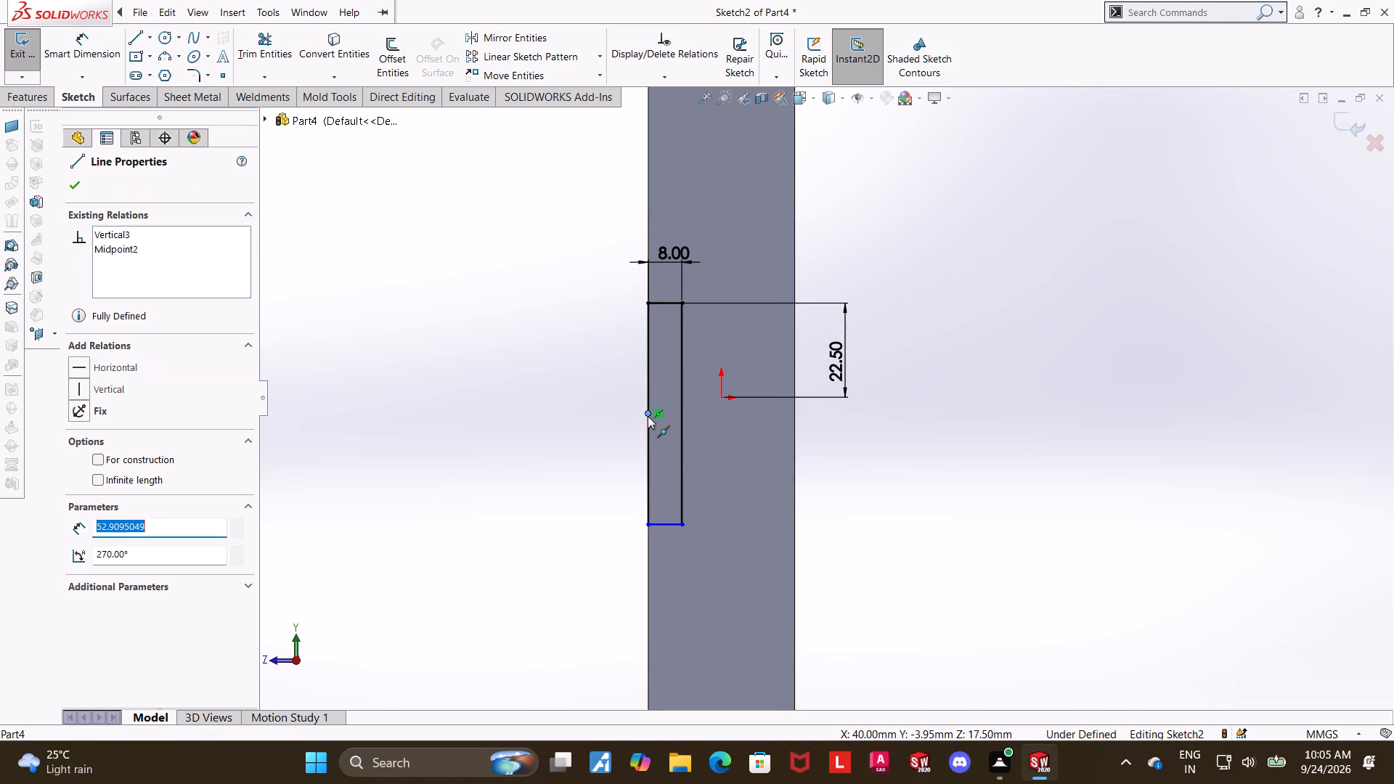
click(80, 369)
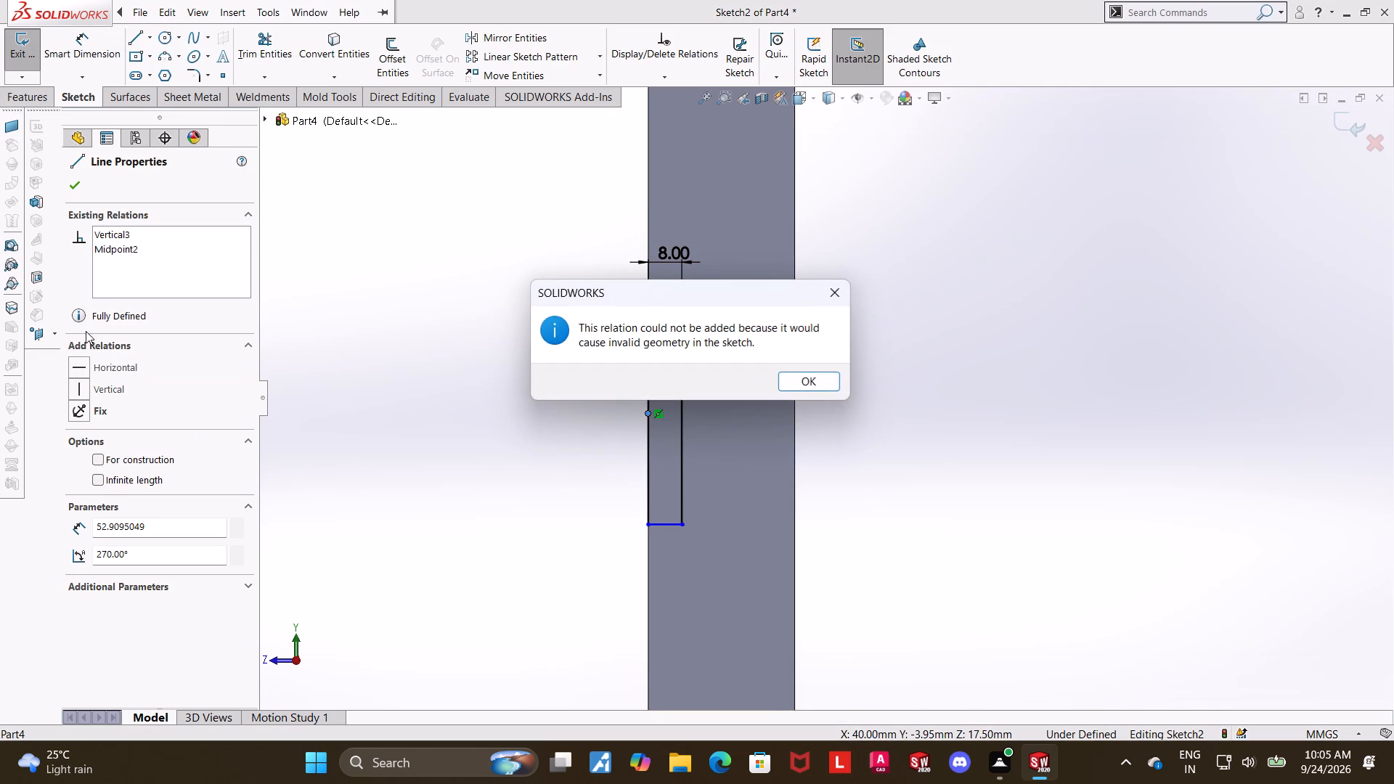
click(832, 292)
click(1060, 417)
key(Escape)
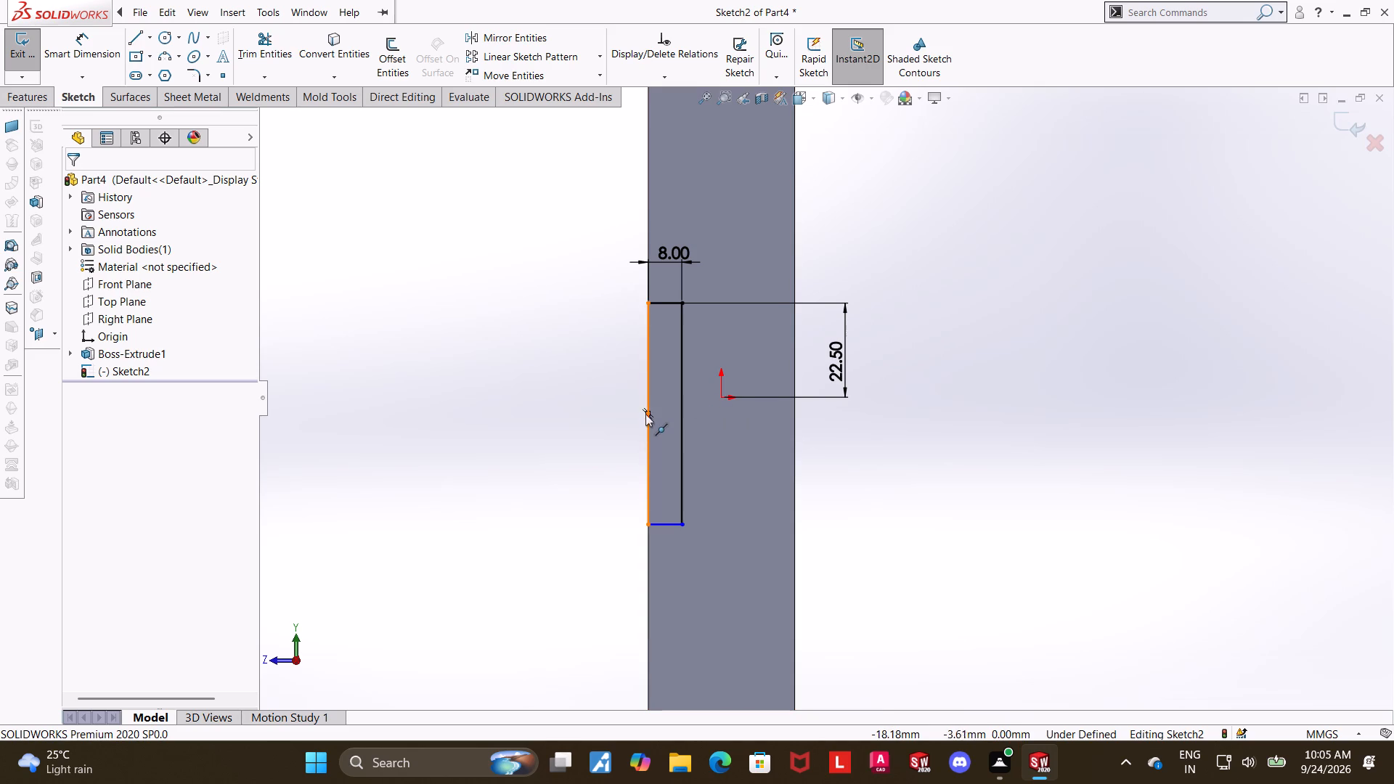
Align the midpoint of the rectangle's outer vertical line with the origin using a Horizontal relation, and exit the sketch.
click(648, 415)
ctrl+click(725, 399)
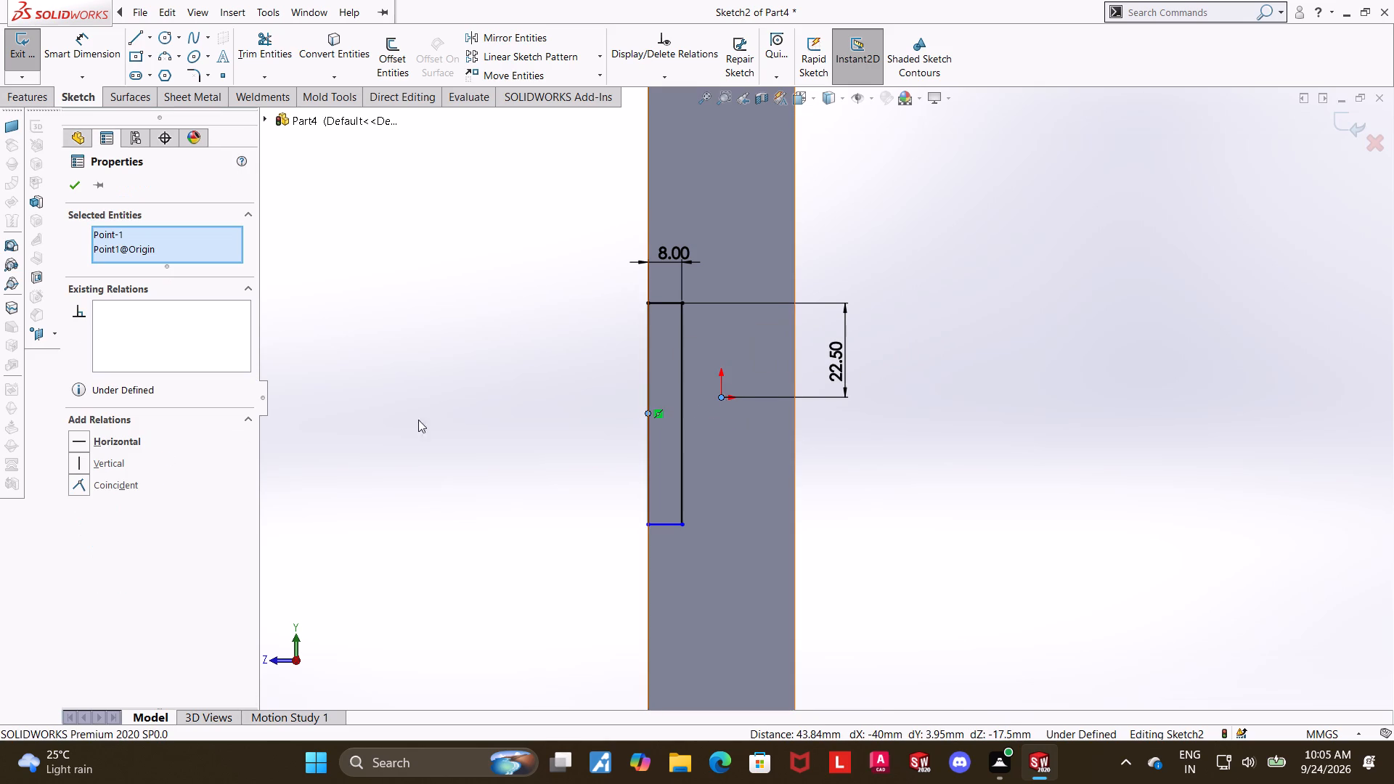
click(81, 441)
click(70, 187)
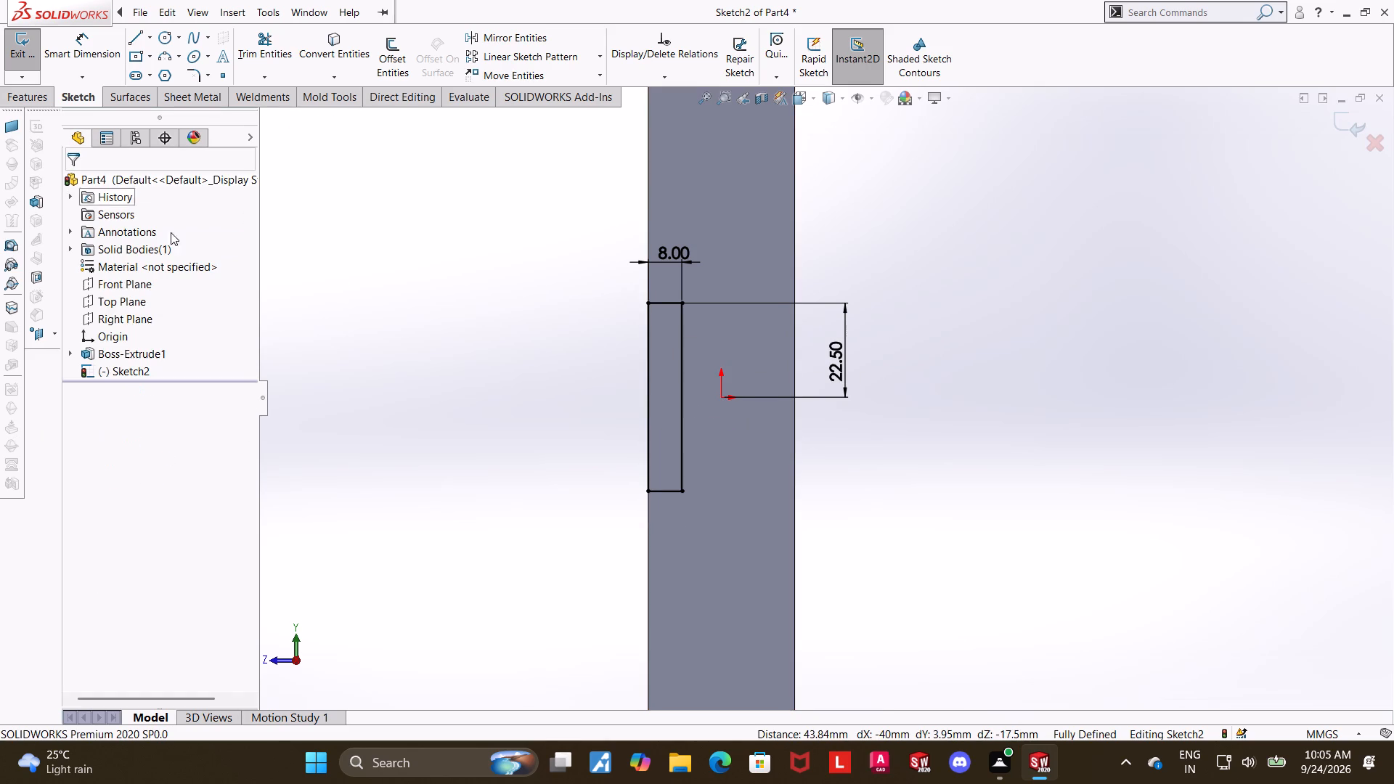
click(1170, 414)
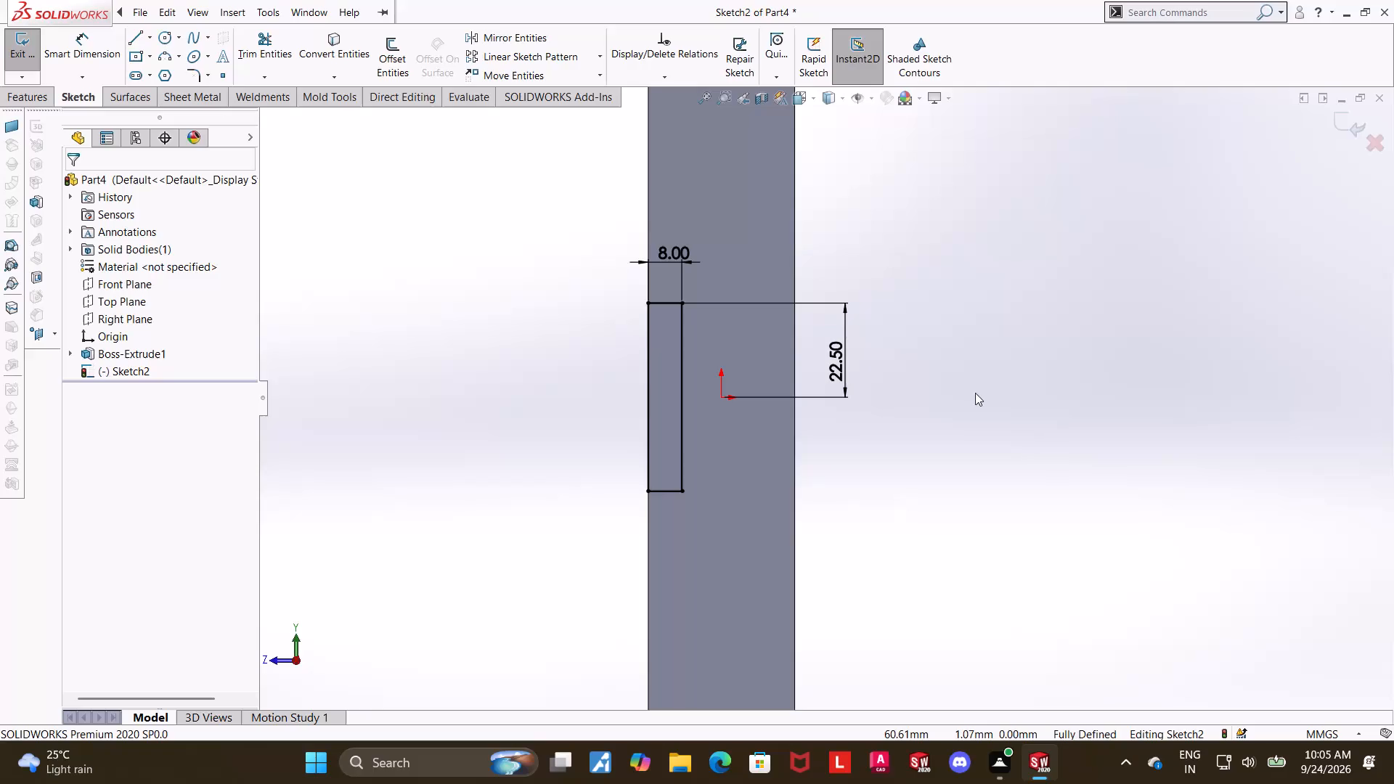
click(1338, 125)
Cut-extrude the rectangle across the plate with the Up To Surface end condition, ending at the opposite long side face.
middle_drag(1050, 330, 1085, 335)
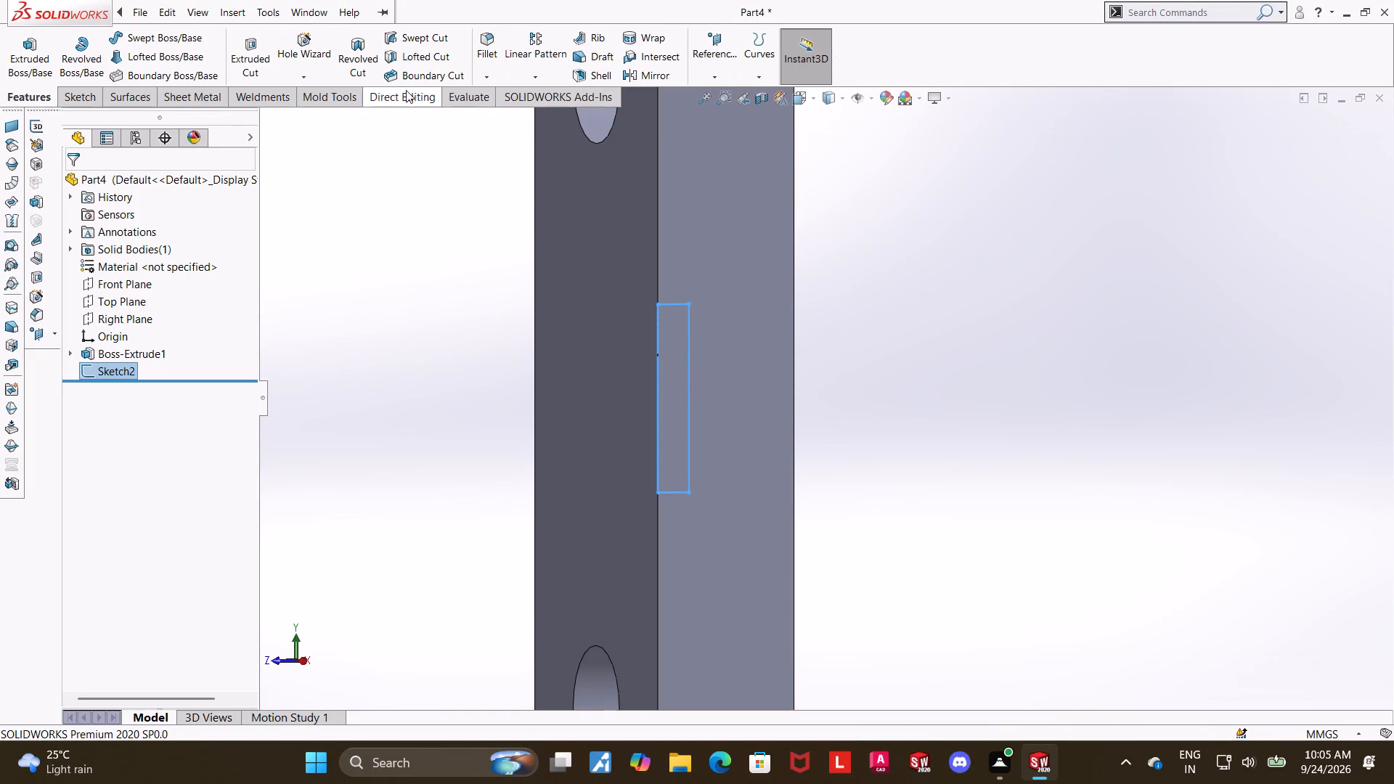
click(265, 58)
middle_drag(414, 309, 441, 316)
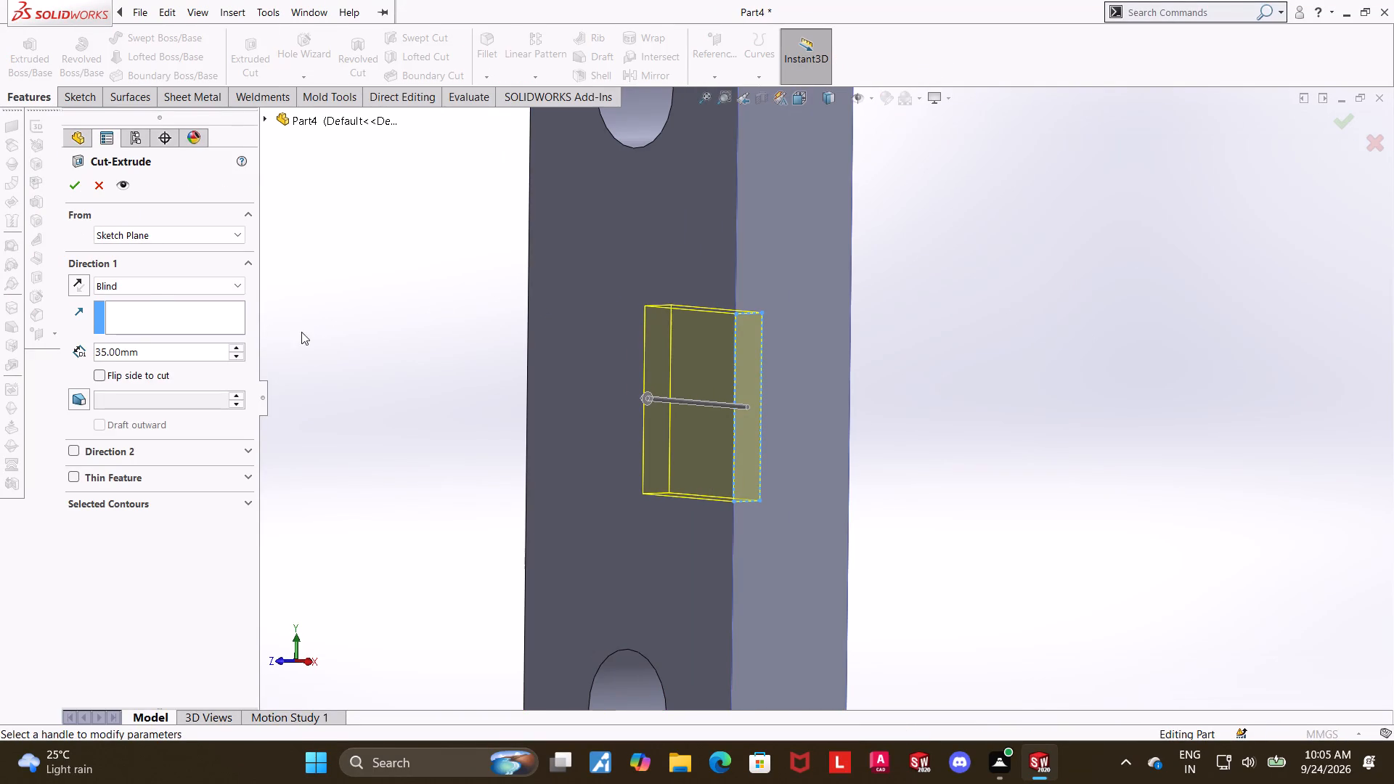
click(145, 289)
click(161, 373)
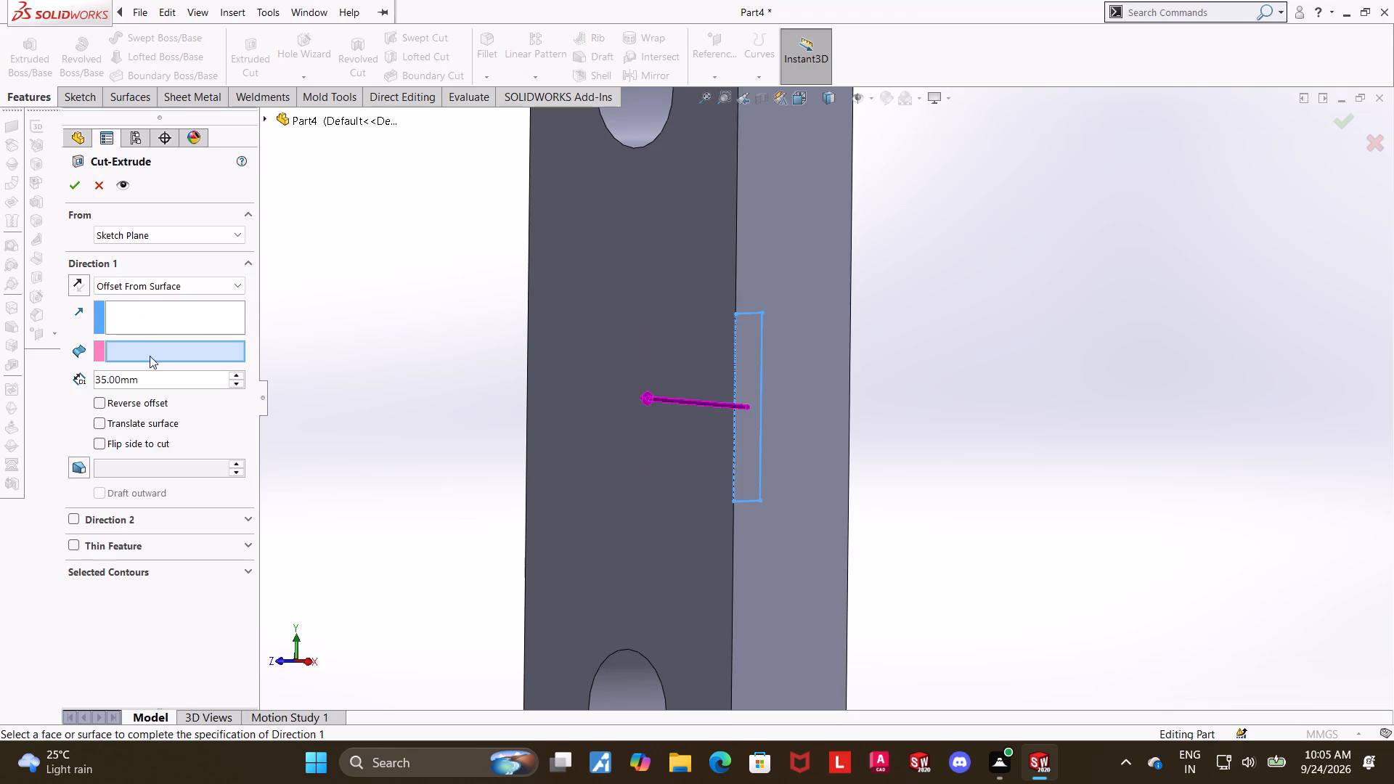
click(132, 287)
click(130, 368)
middle_drag(343, 376, 500, 366)
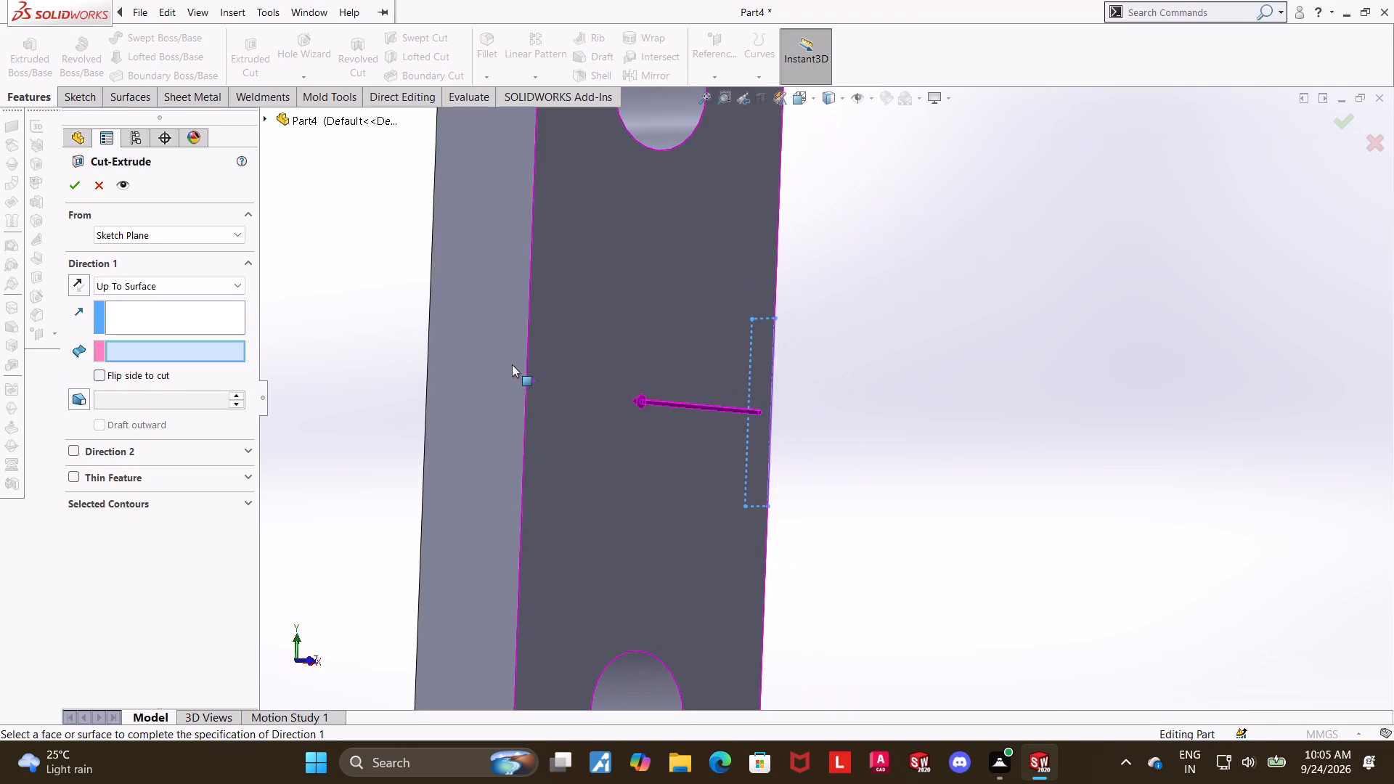
click(502, 343)
click(75, 192)
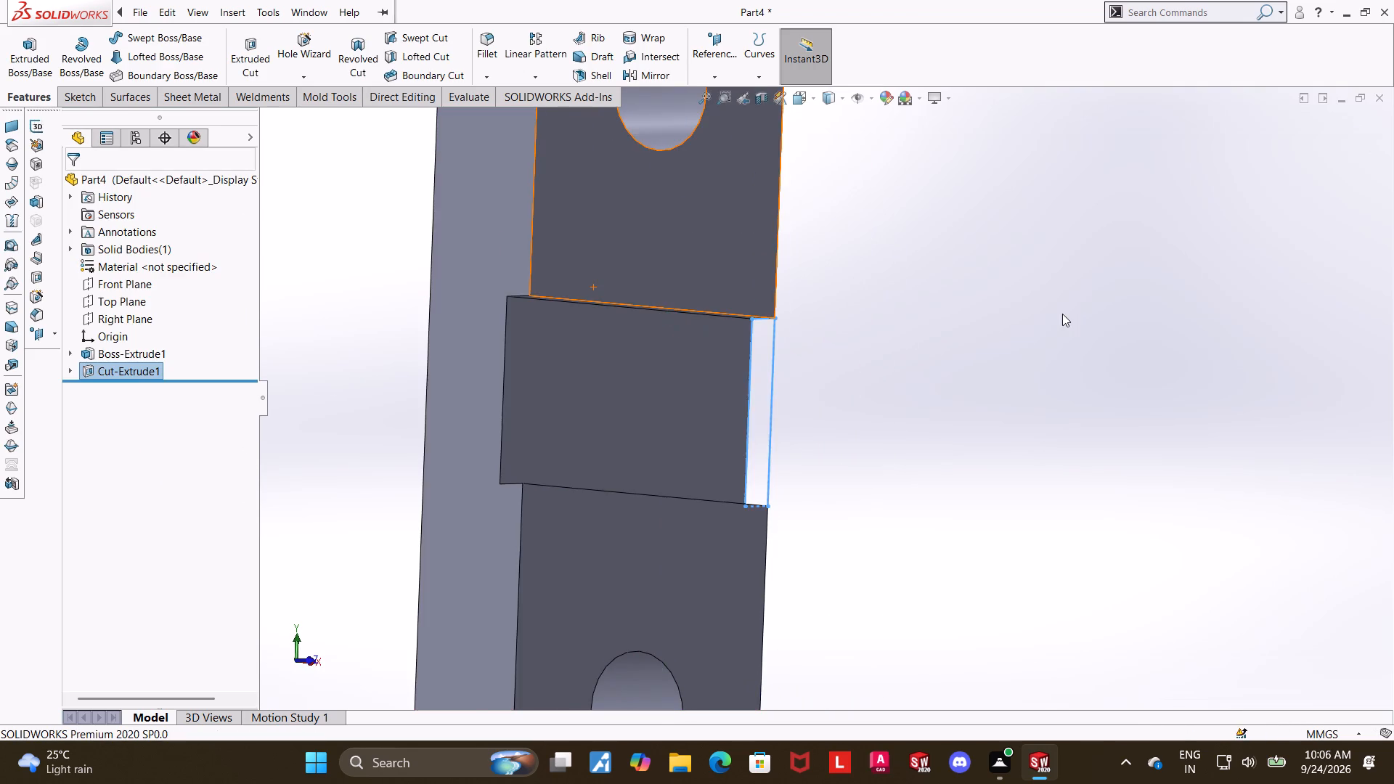
Examine the plate and its cross slot from several sides.
scroll(1062, 314, up, 4)
click(1006, 326)
scroll(952, 313, up, 1)
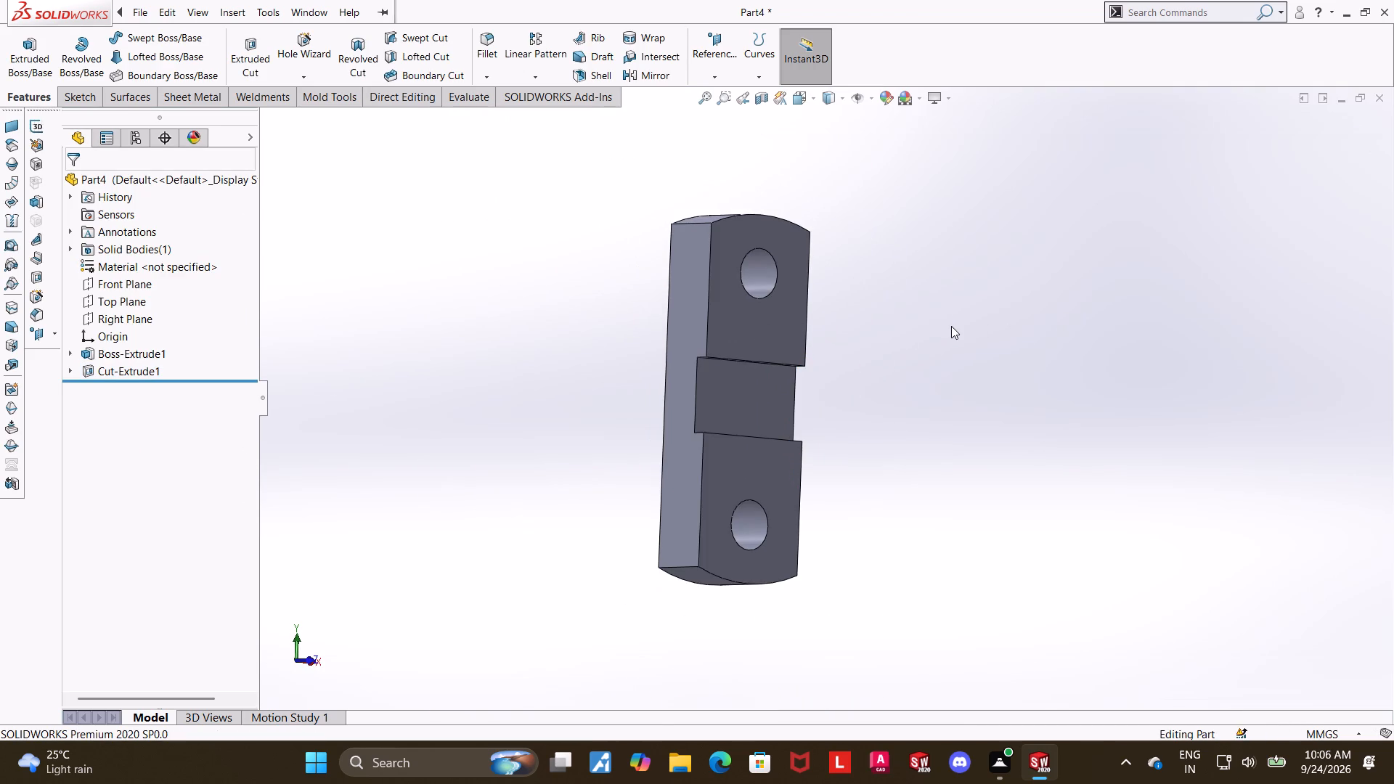
middle_drag(951, 327, 802, 344)
scroll(848, 351, up, 1)
middle_drag(912, 370, 905, 372)
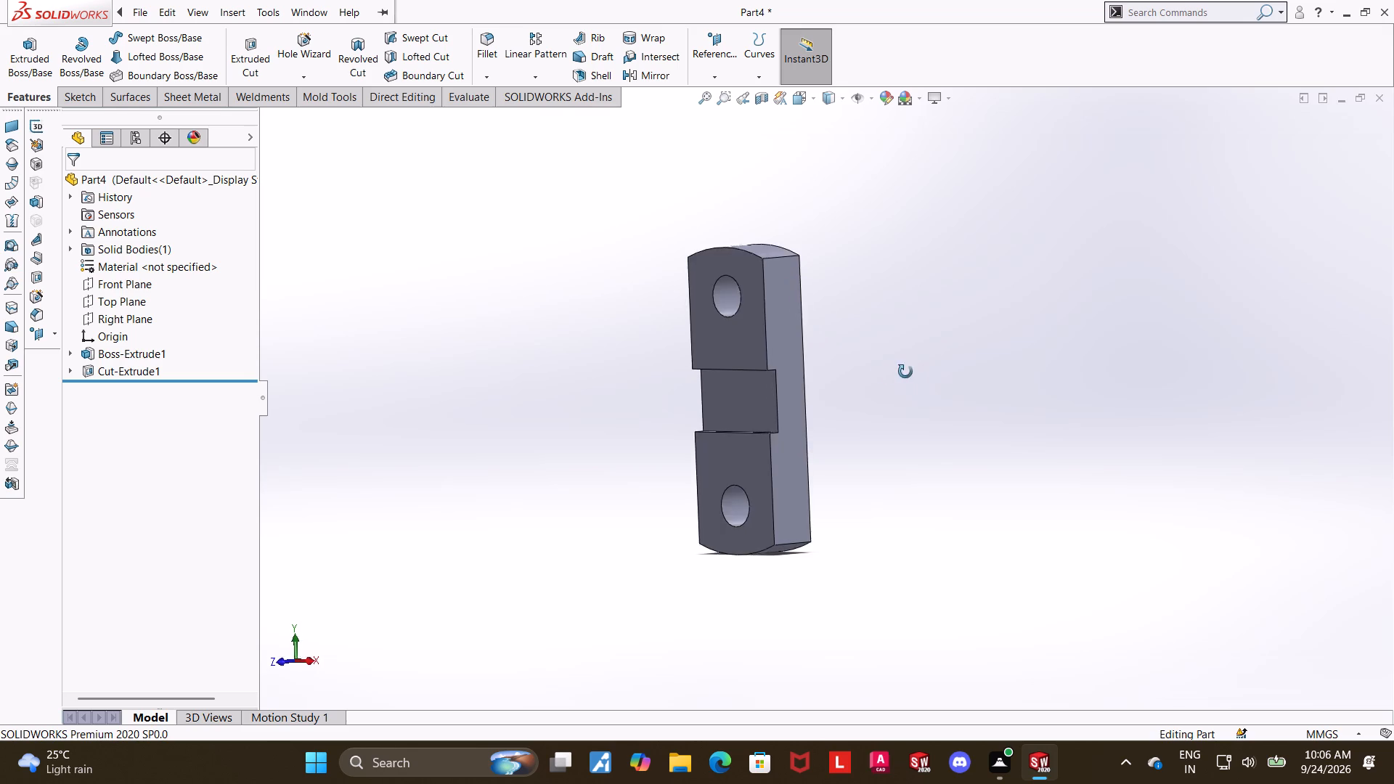
middle_drag(905, 372, 876, 356)
middle_click(867, 347)
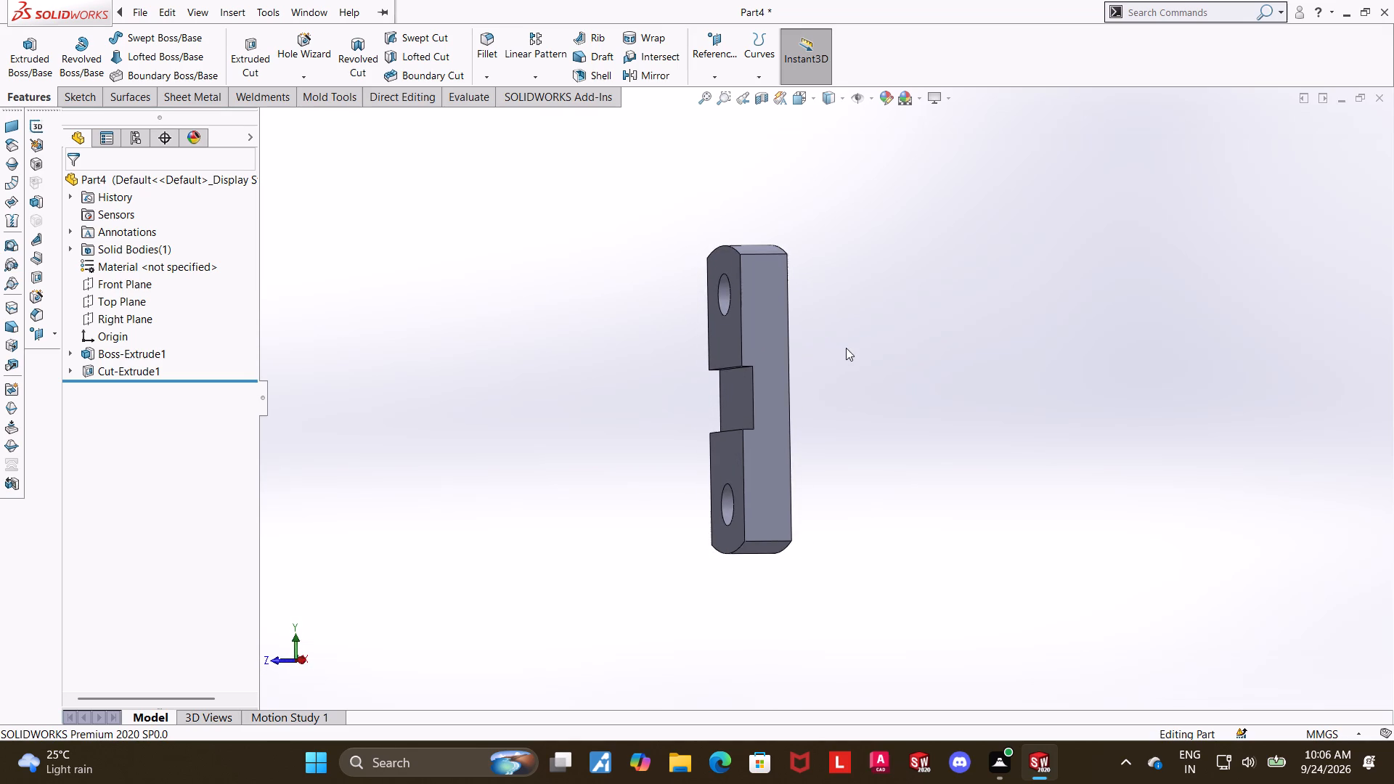
Examine the plate's base sketch dimensions and its shape from several sides.
middle_click(826, 354)
click(76, 356)
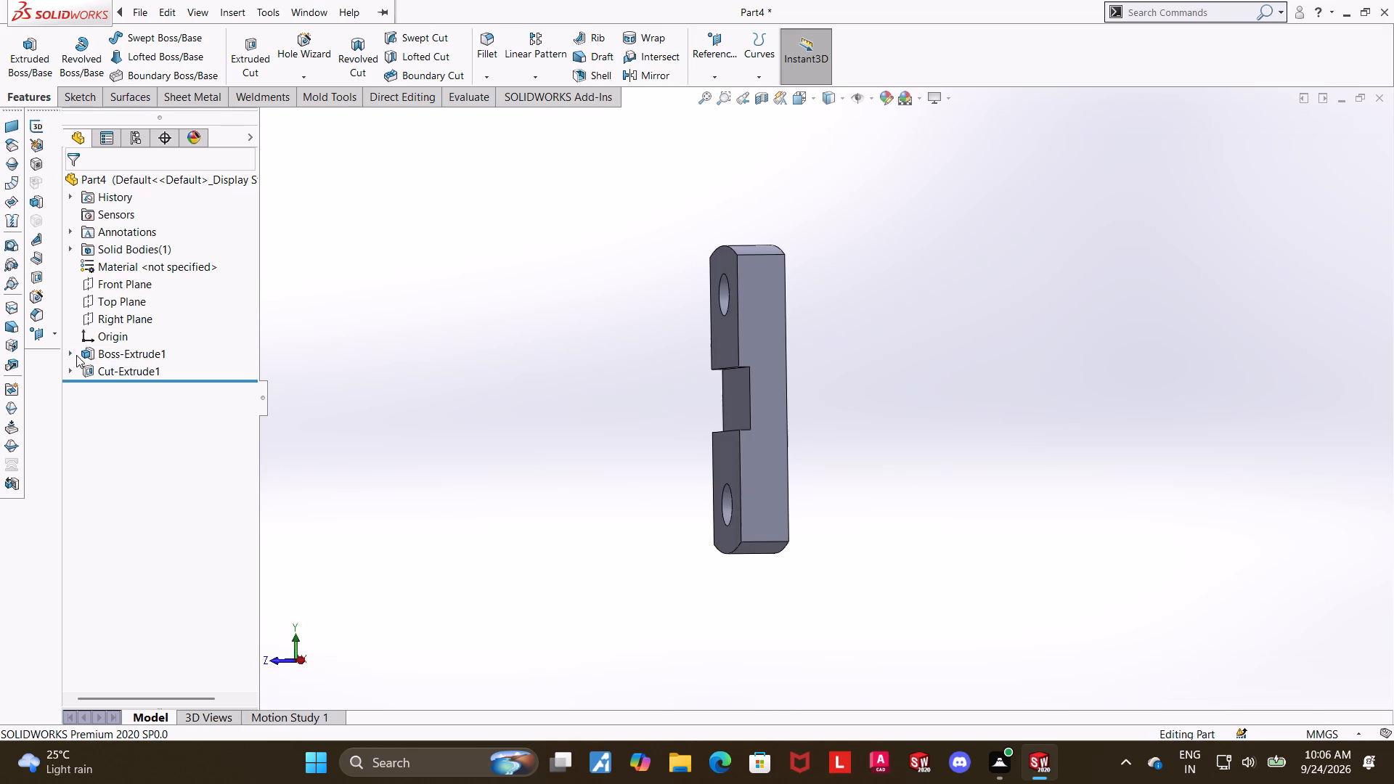
click(123, 372)
middle_drag(491, 400, 609, 404)
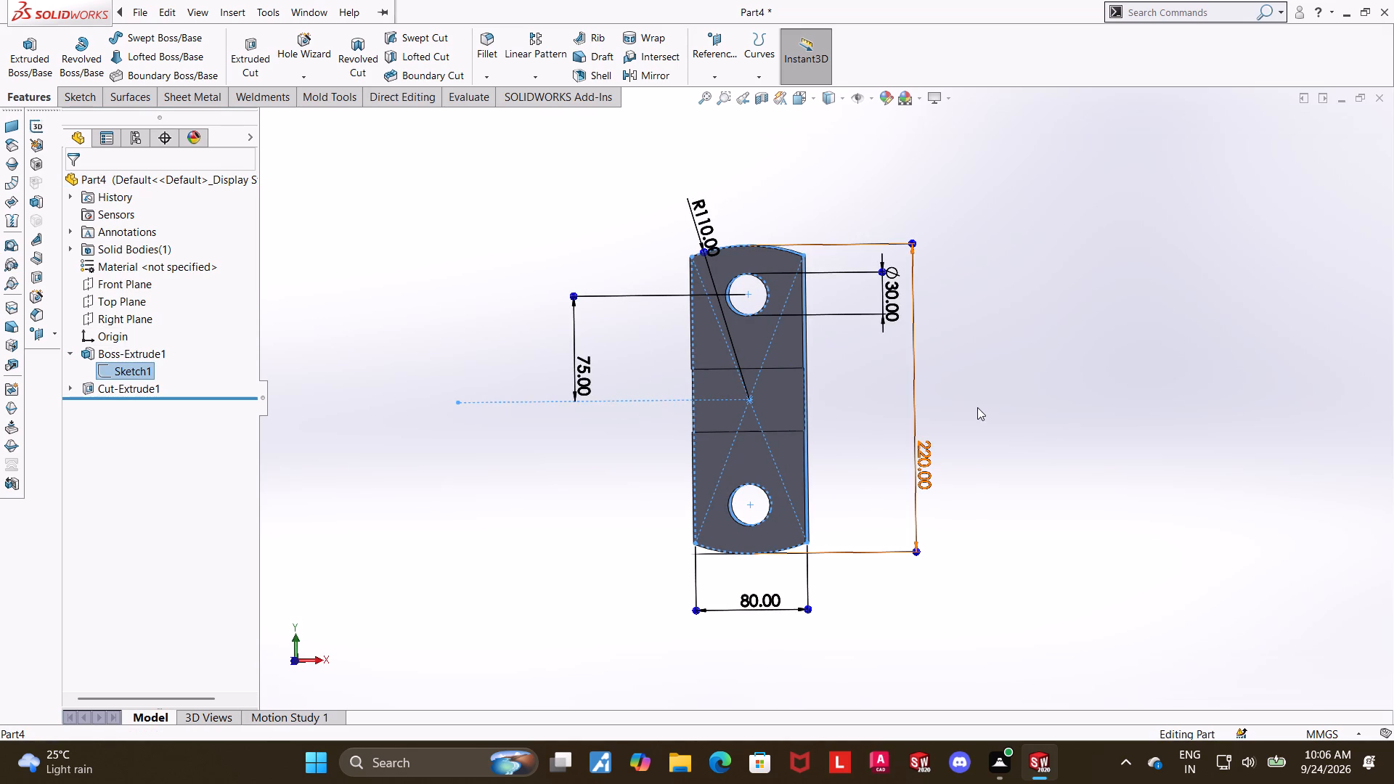
middle_click(984, 420)
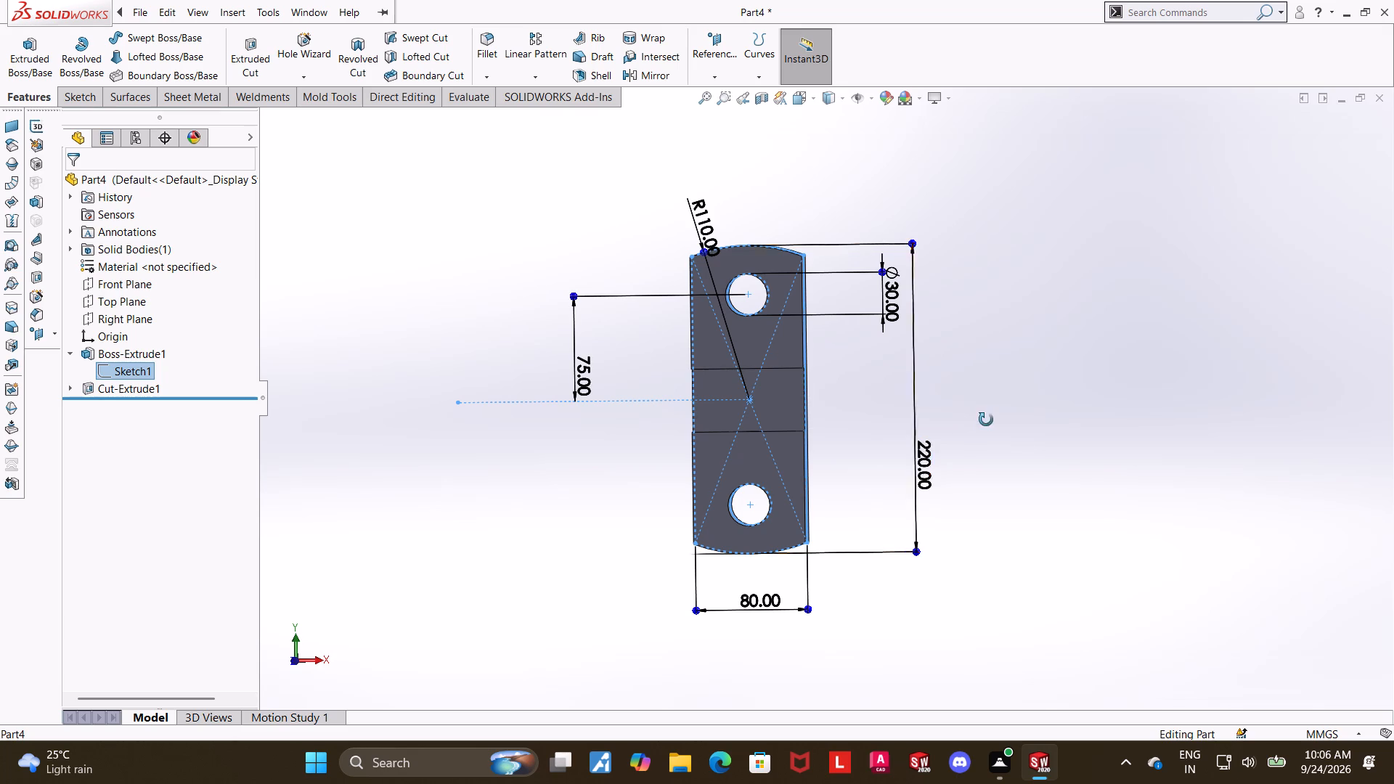
middle_drag(1009, 465, 1003, 475)
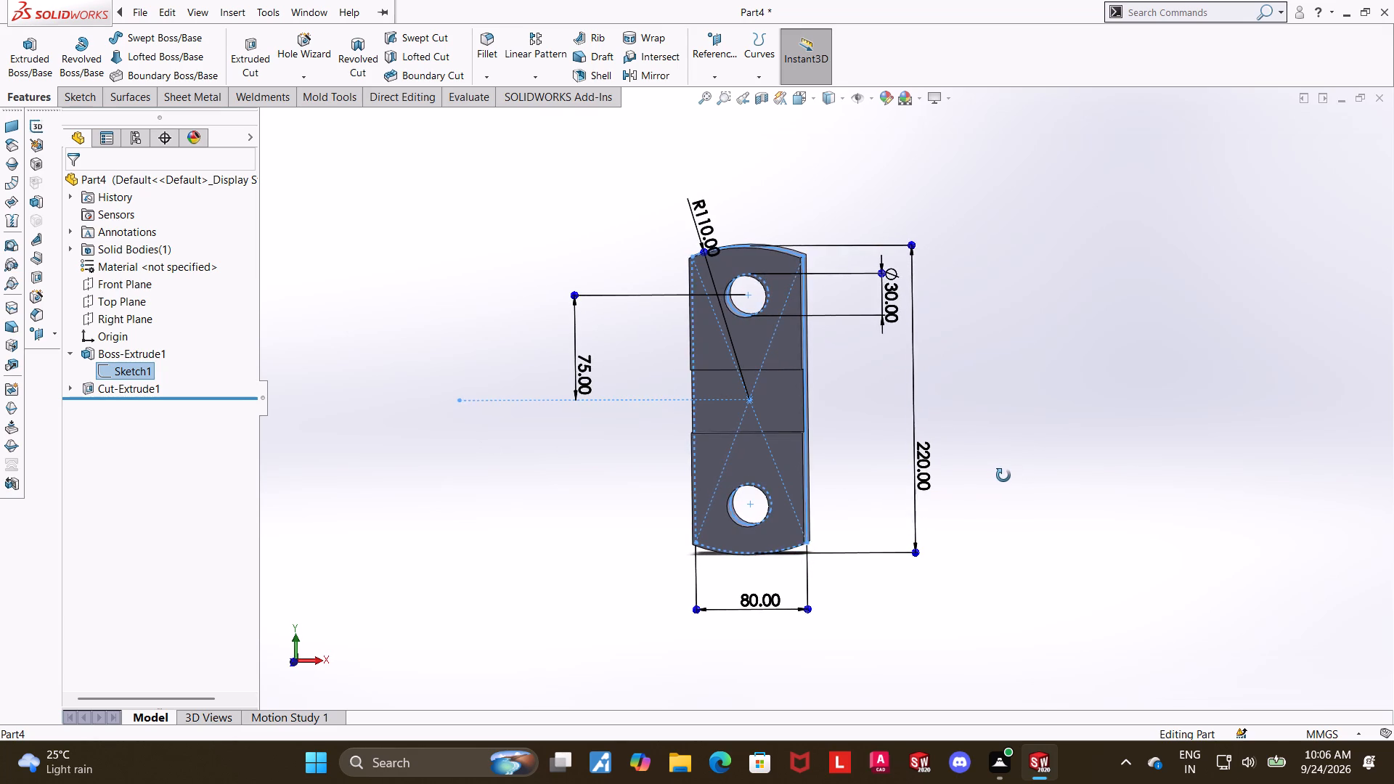
middle_drag(1003, 475, 990, 482)
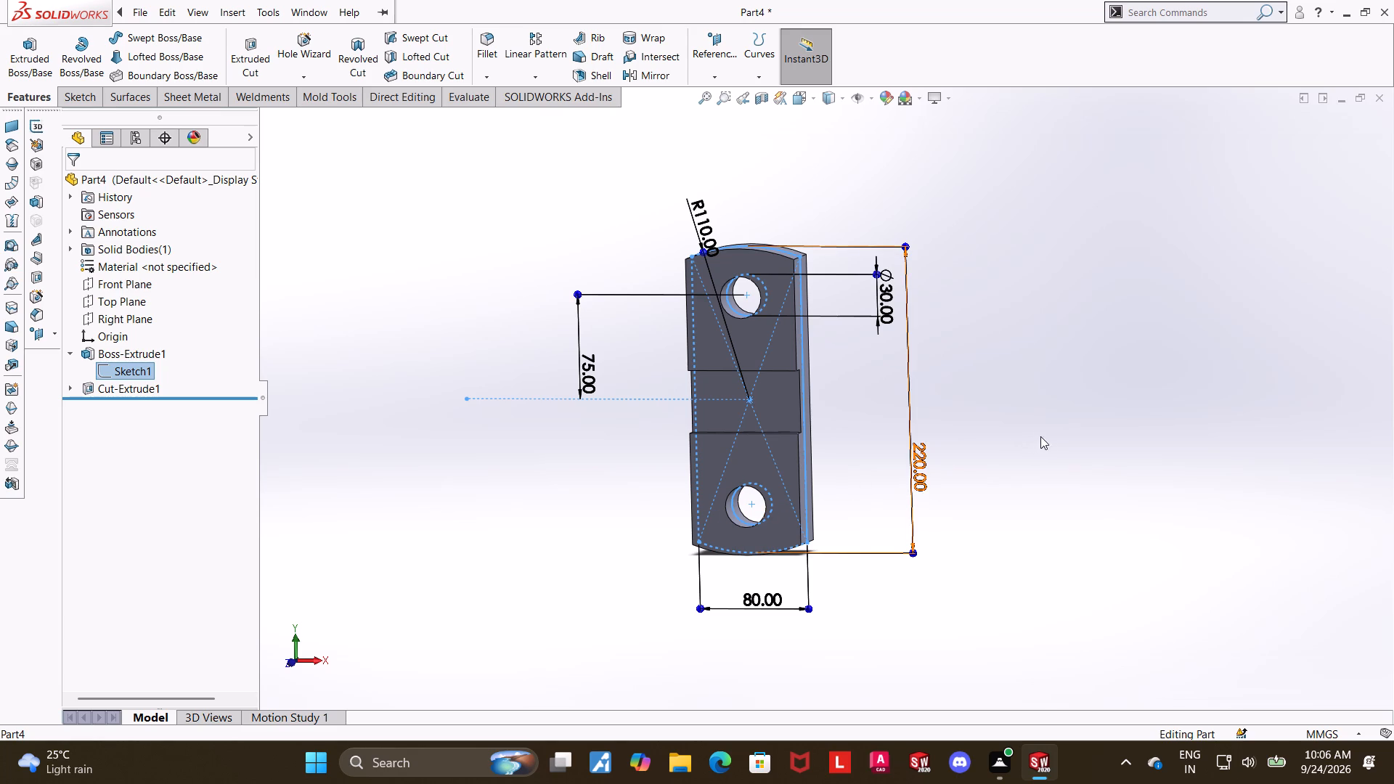
middle_drag(1024, 433, 879, 454)
click(981, 465)
Sketch a circle about 69 mm in diameter, centred on the origin, on the plate's large face opposite the slot.
middle_drag(936, 407, 835, 406)
click(735, 385)
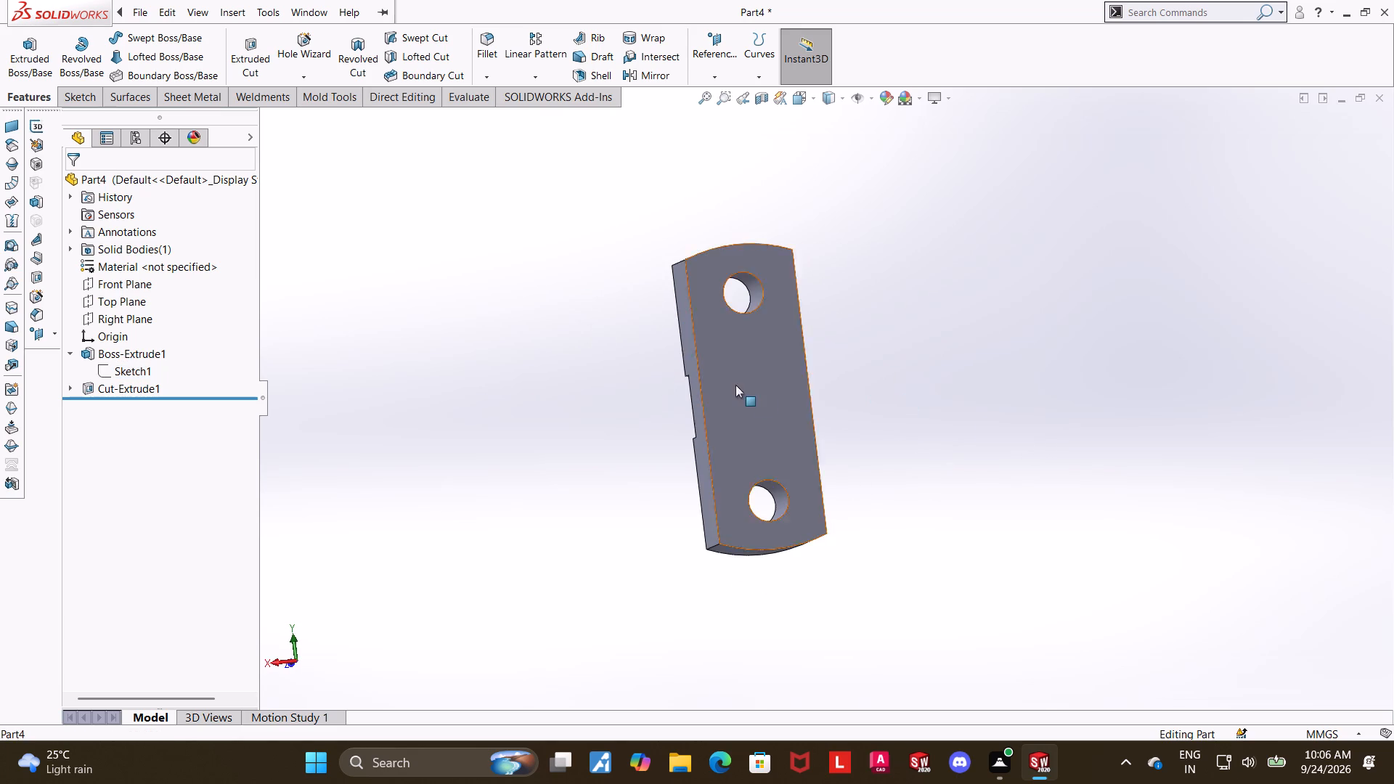
click(804, 347)
click(102, 409)
click(147, 387)
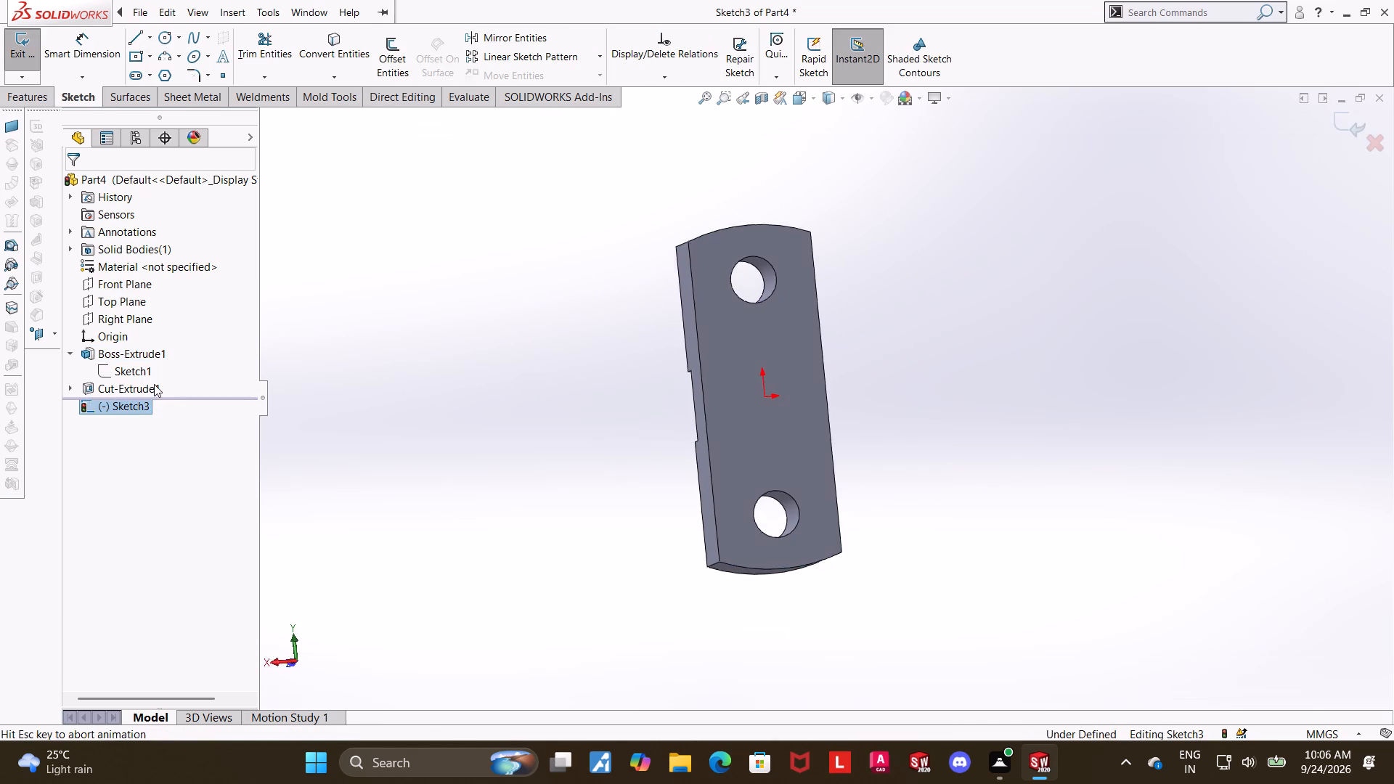
click(163, 38)
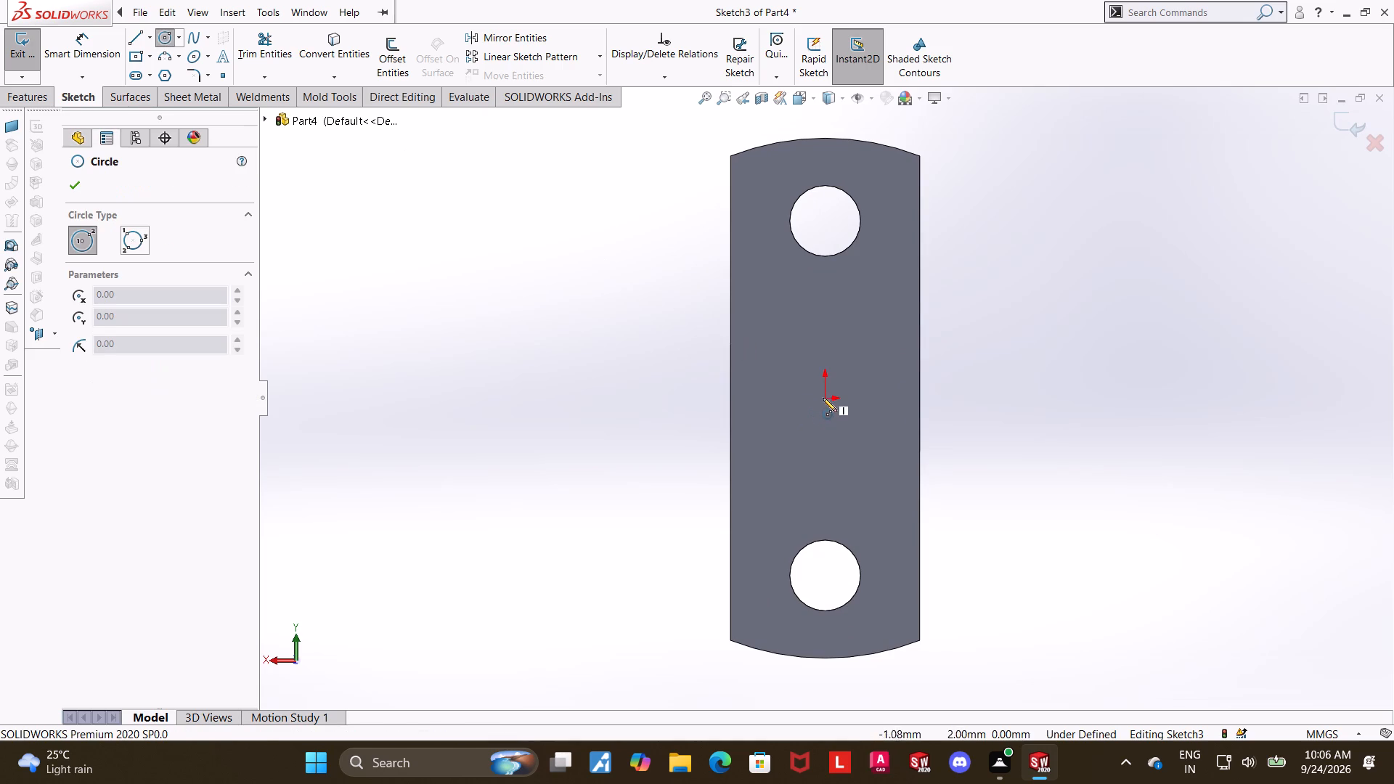
click(825, 399)
click(876, 335)
key(Escape)
key(Escape)
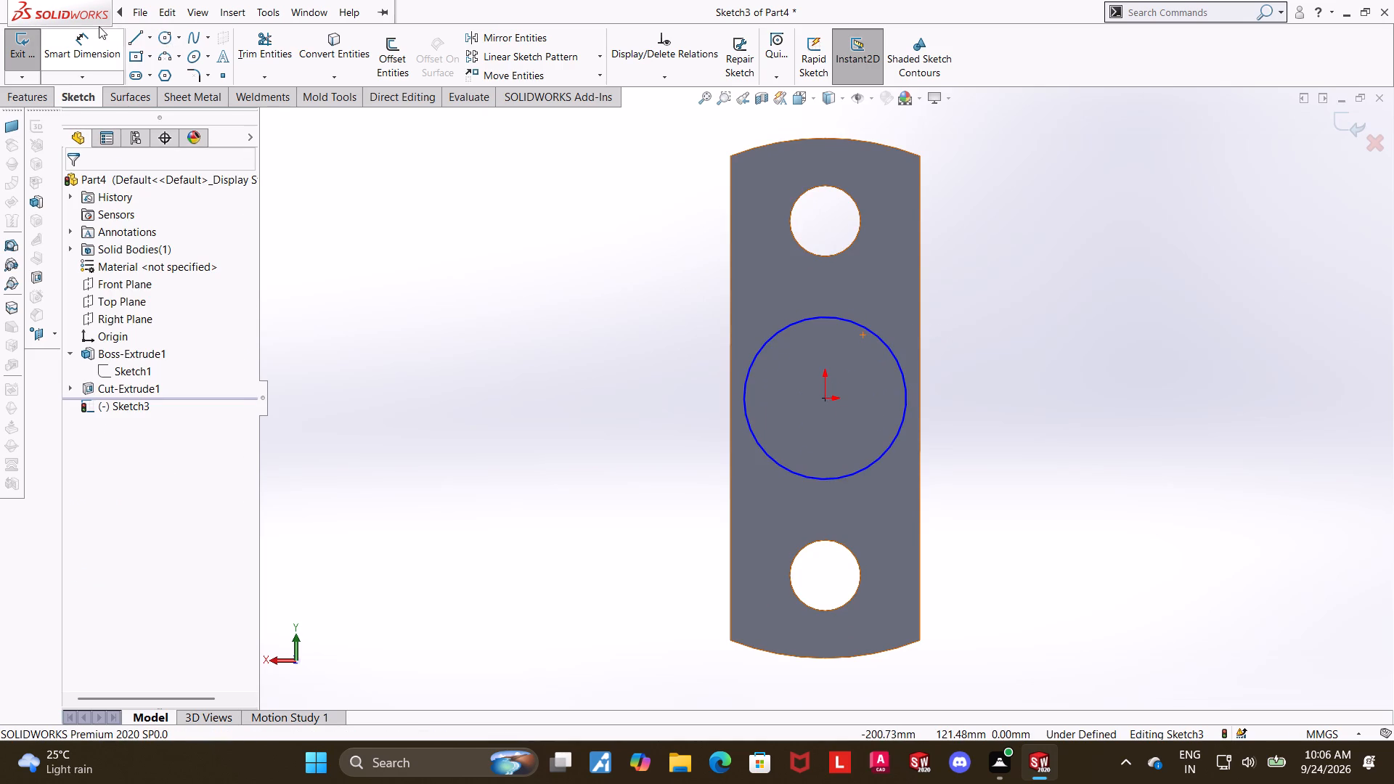
Dimension the circle's diameter as 60 mm and exit the sketch.
click(73, 30)
click(769, 337)
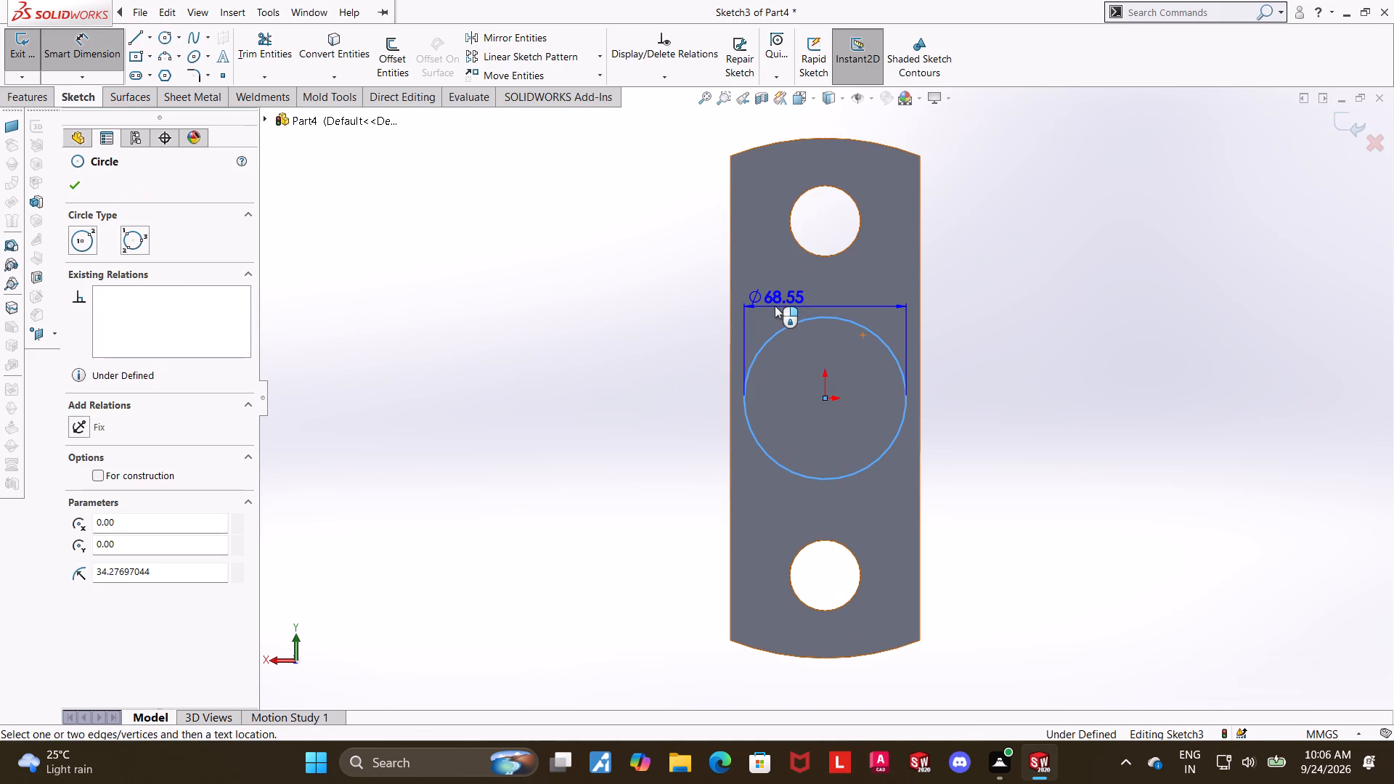
click(775, 306)
text(60)
key(Return)
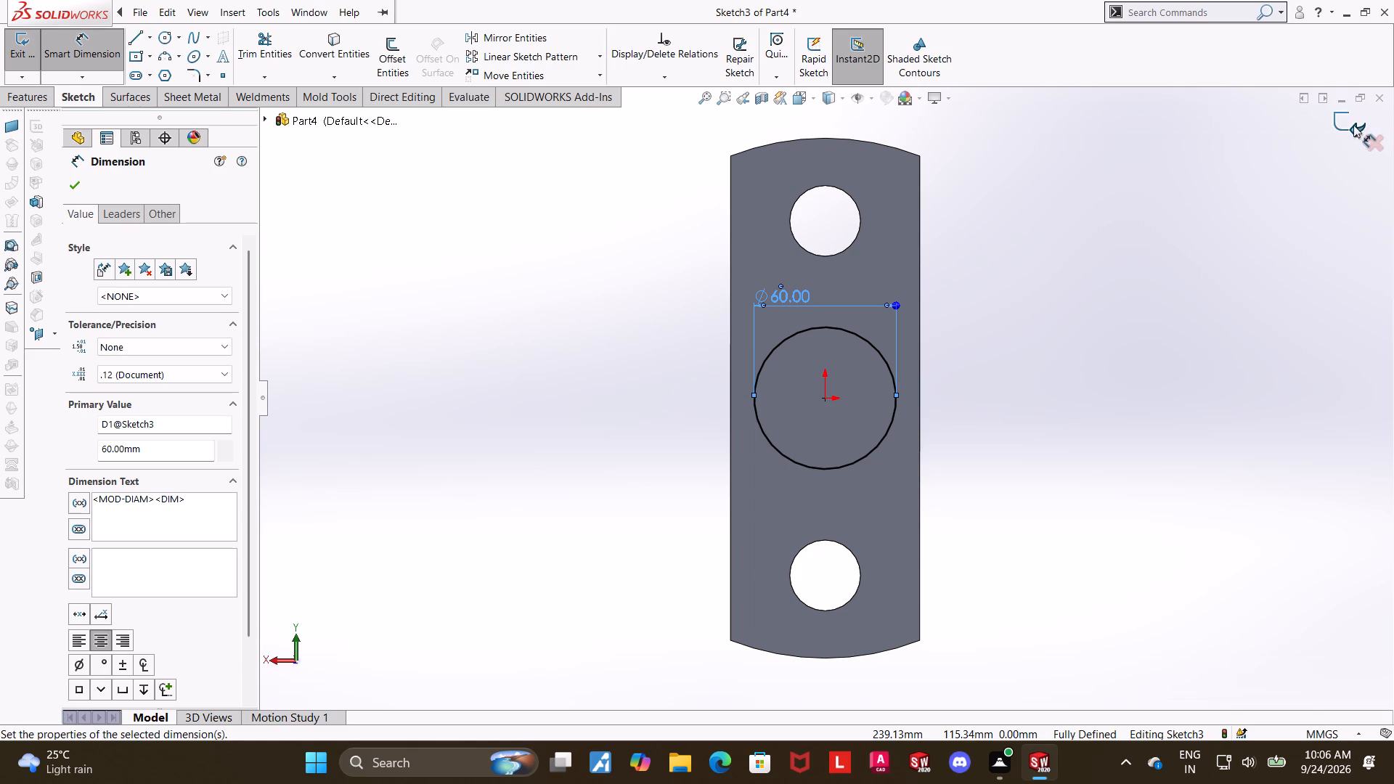
click(1347, 123)
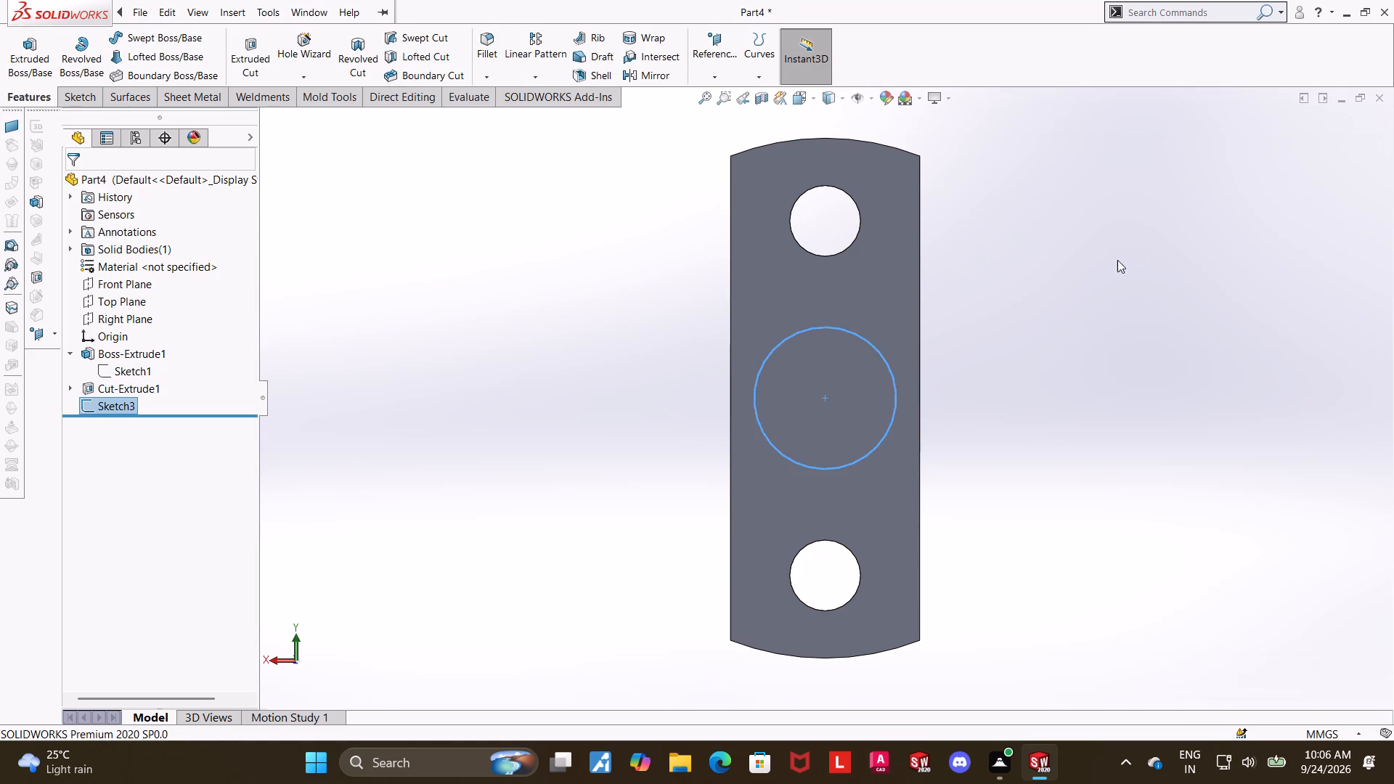
Extrude the circle outward from the plate as a Blind boss 75 mm deep, merged with the plate.
middle_drag(1109, 264, 1070, 277)
click(38, 53)
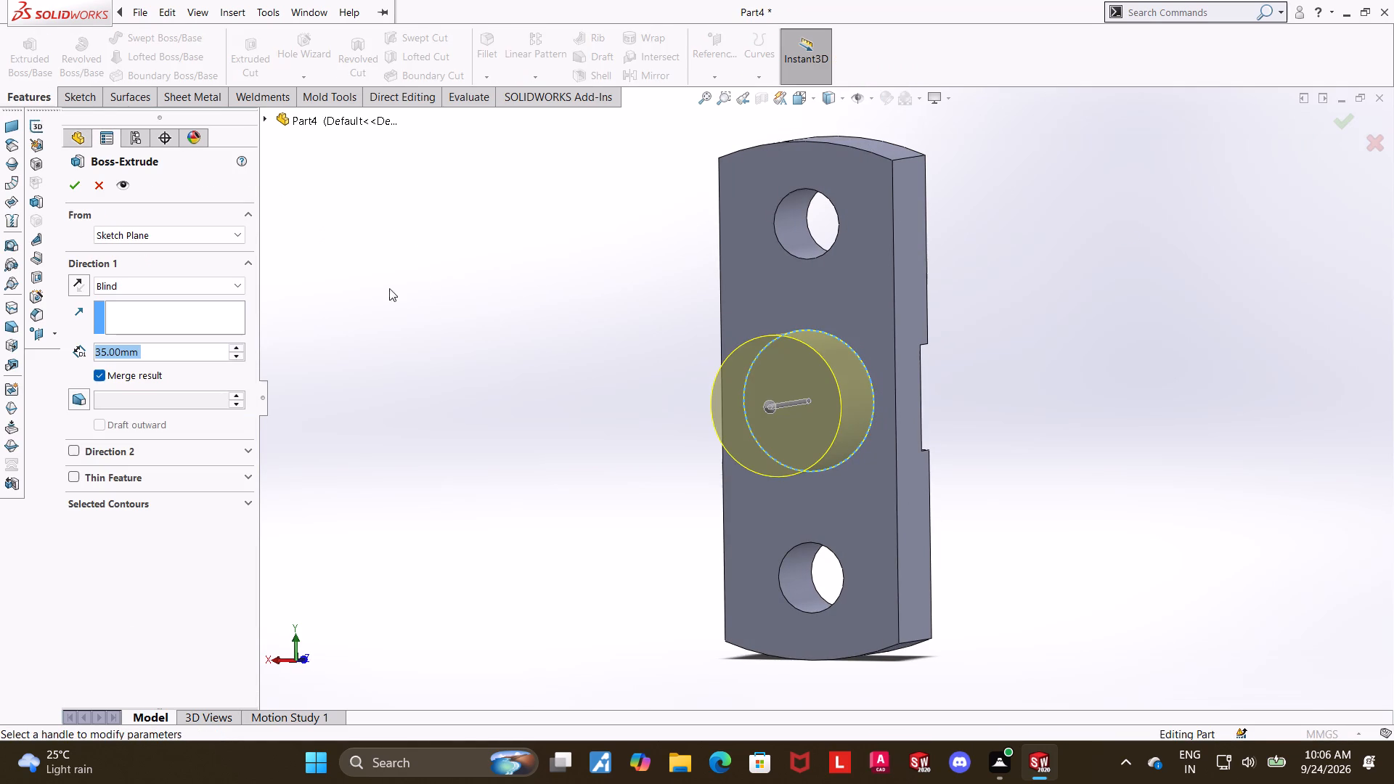
key(7)
key(5)
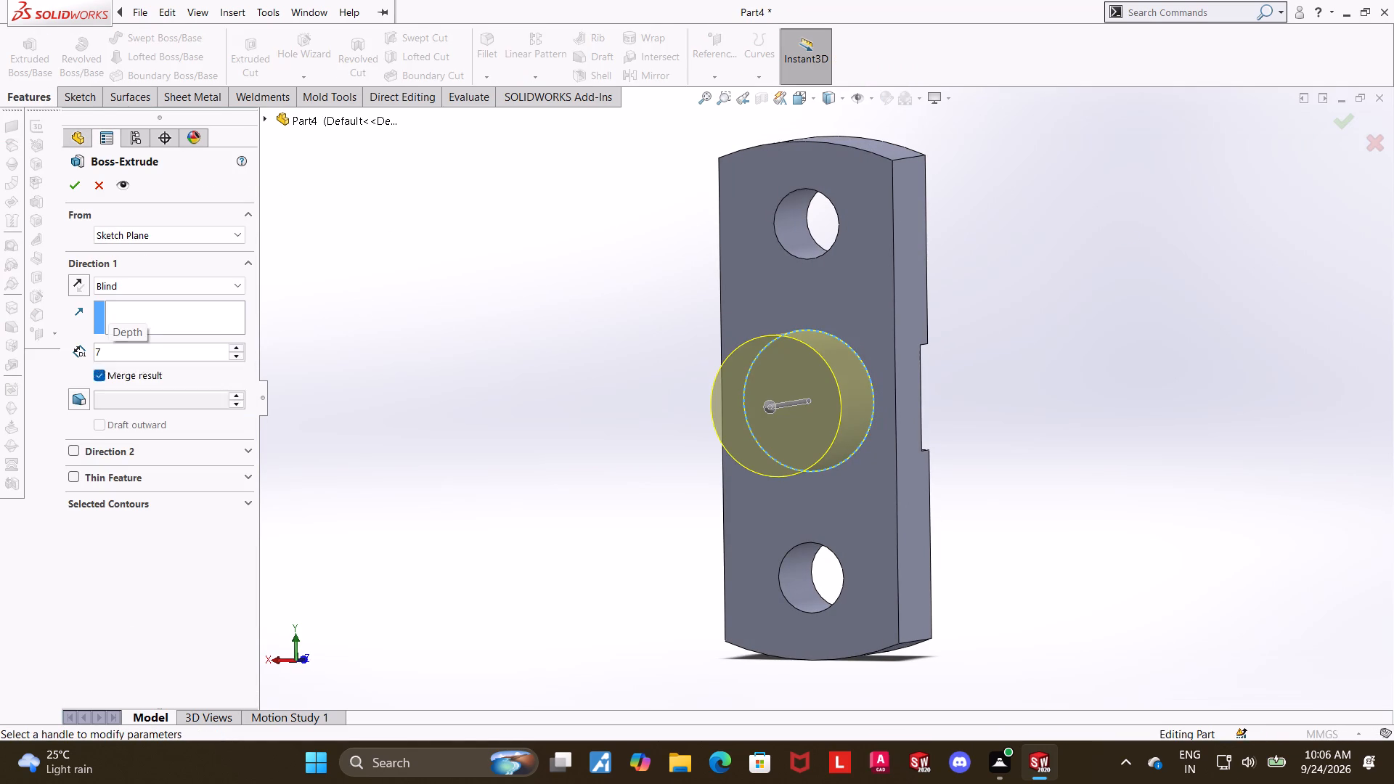
key(Return)
click(73, 189)
click(629, 527)
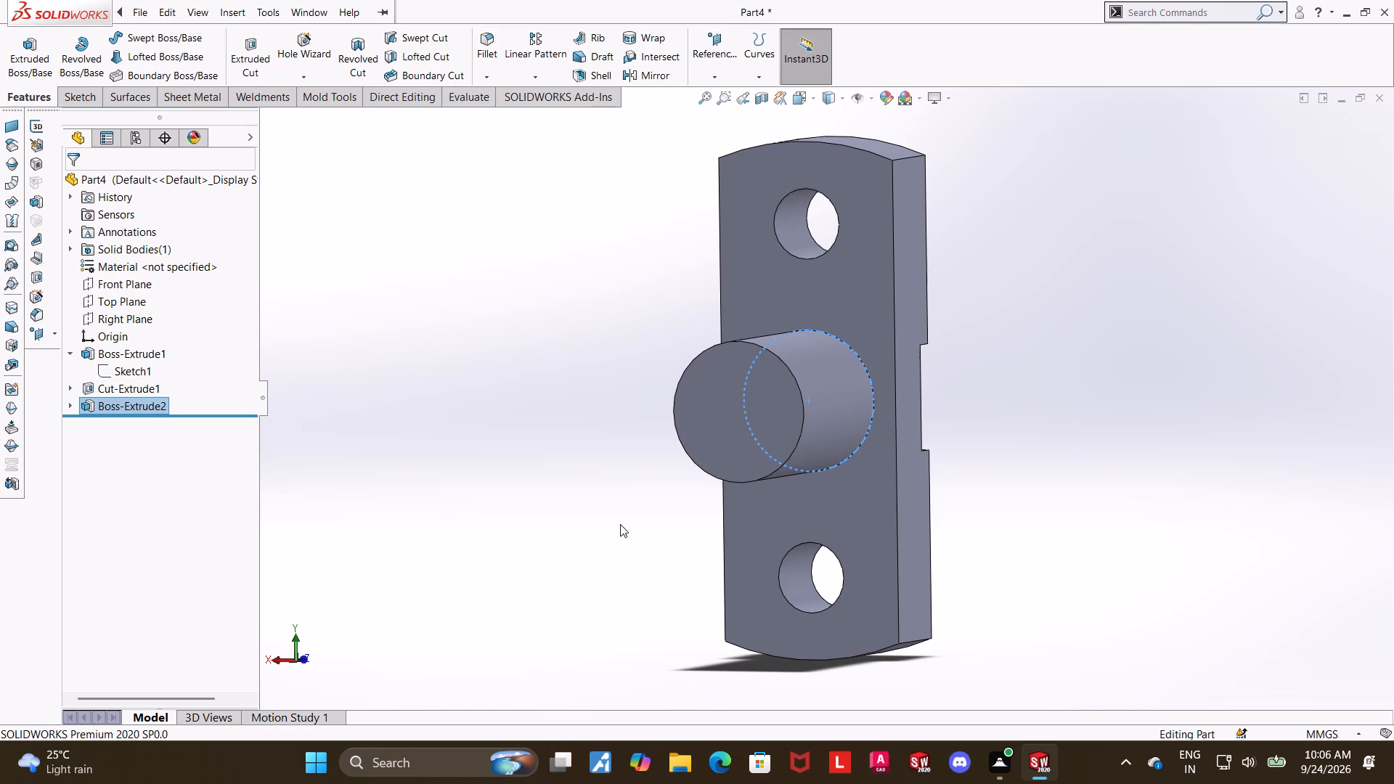
Examine the cylindrical boss and check its extrusion settings without changing them.
middle_drag(571, 493, 663, 486)
scroll(1112, 512, up, 3)
scroll(934, 505, up, 1)
middle_drag(935, 504, 955, 504)
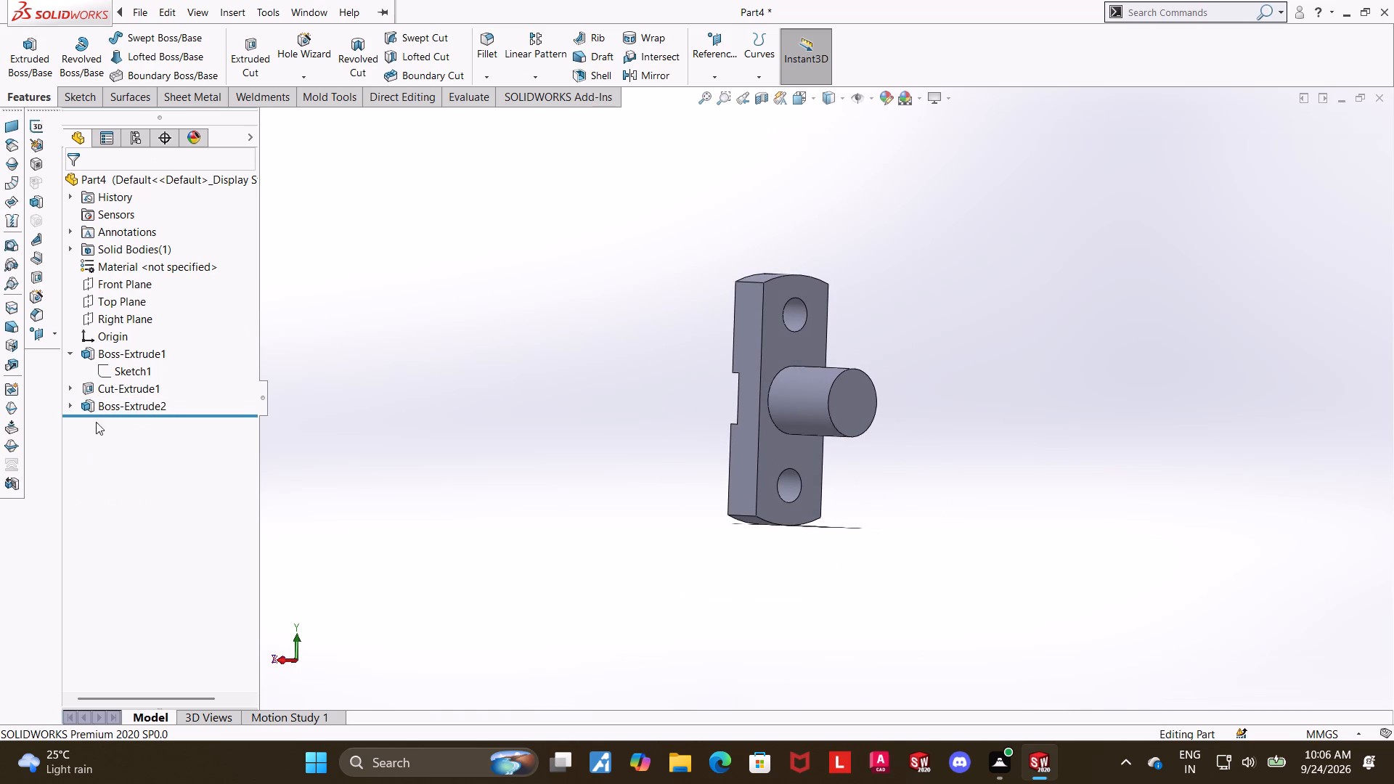
click(107, 407)
click(117, 361)
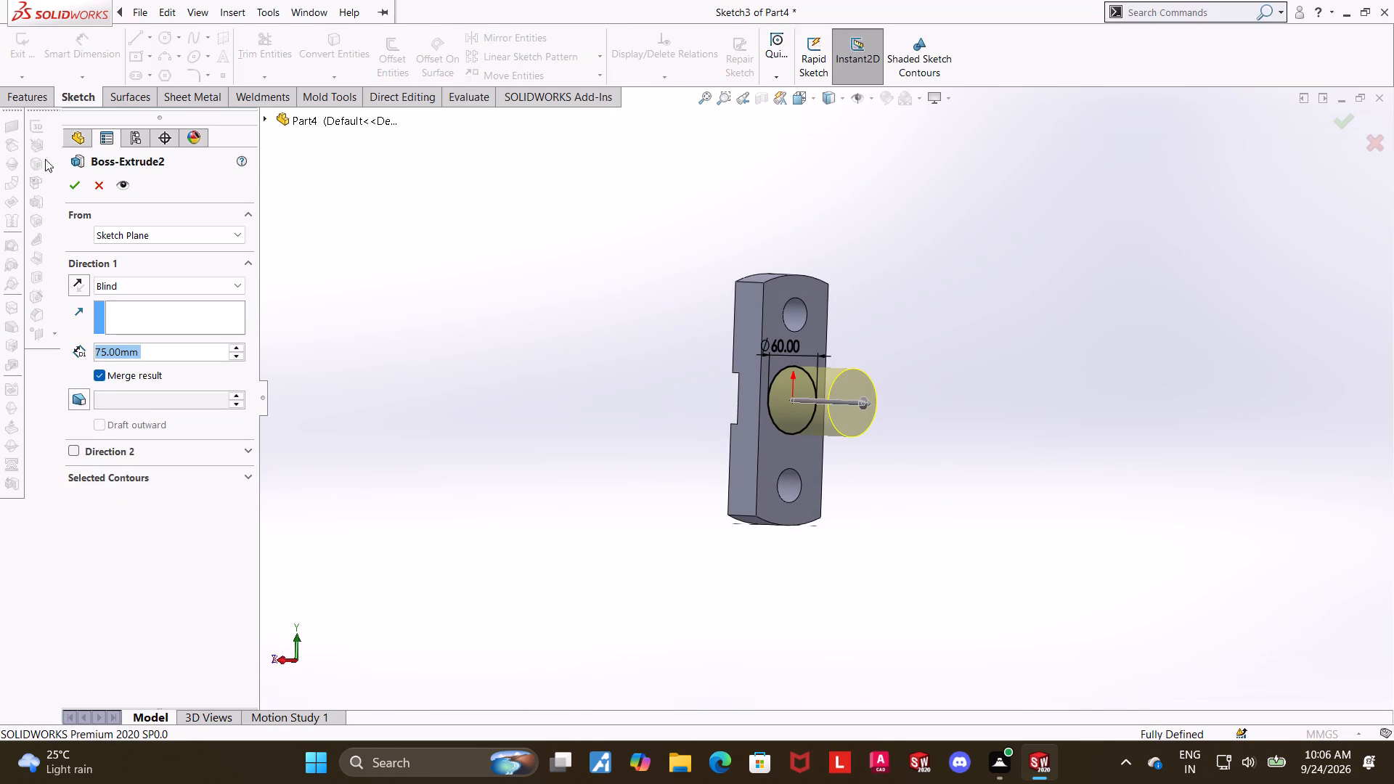
click(72, 183)
click(505, 353)
Examine the boss and the slotted side of the plate, and review the base sketch's dimensions.
scroll(957, 374, down, 1)
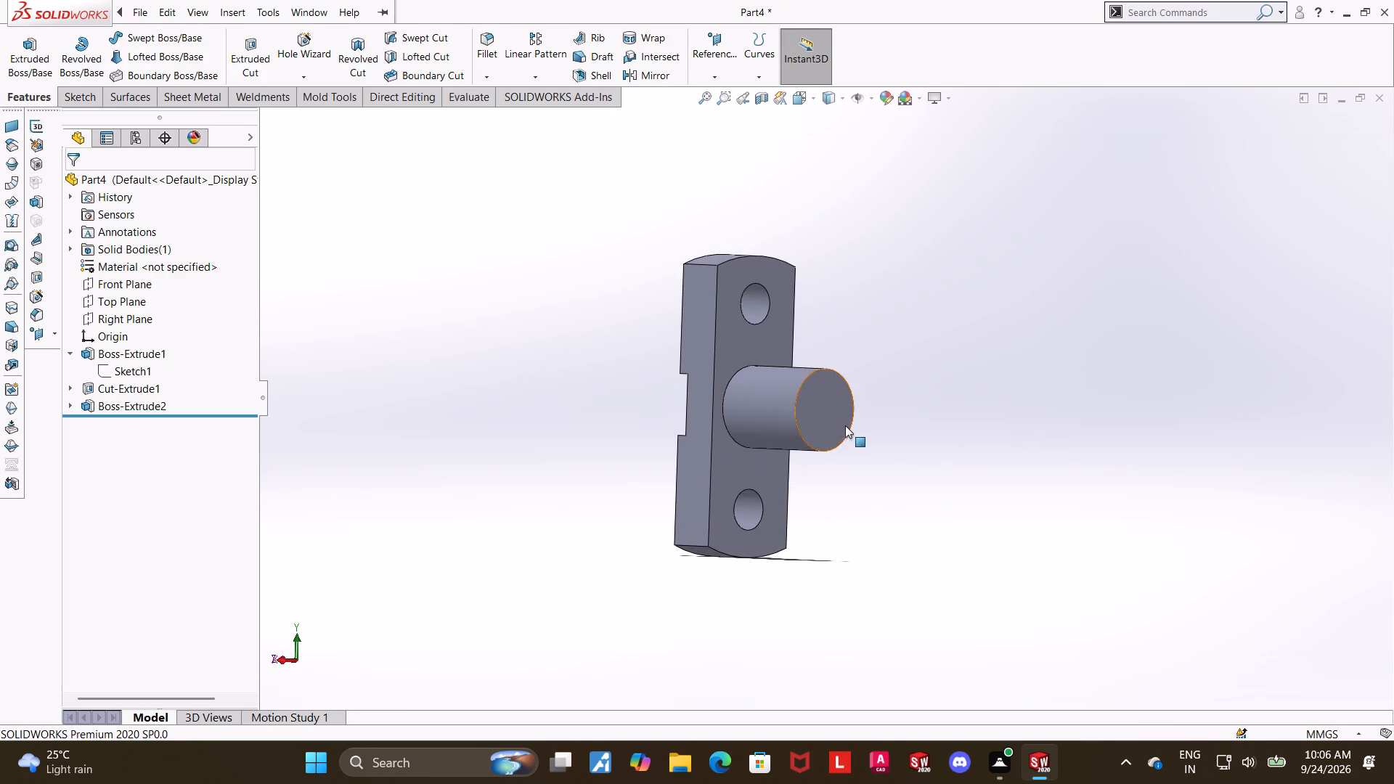
scroll(832, 422, down, 1)
middle_drag(786, 446, 814, 444)
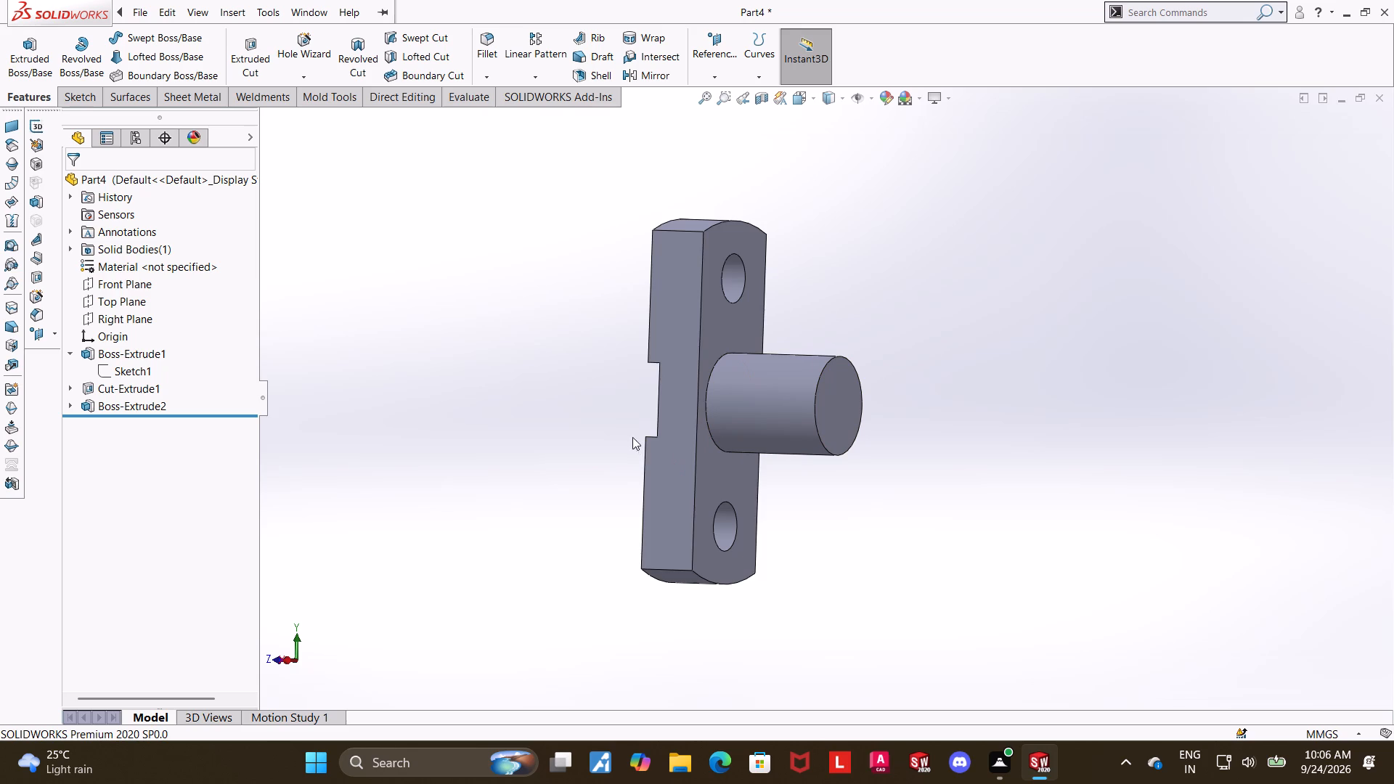
middle_drag(717, 458, 770, 454)
middle_drag(521, 461, 621, 471)
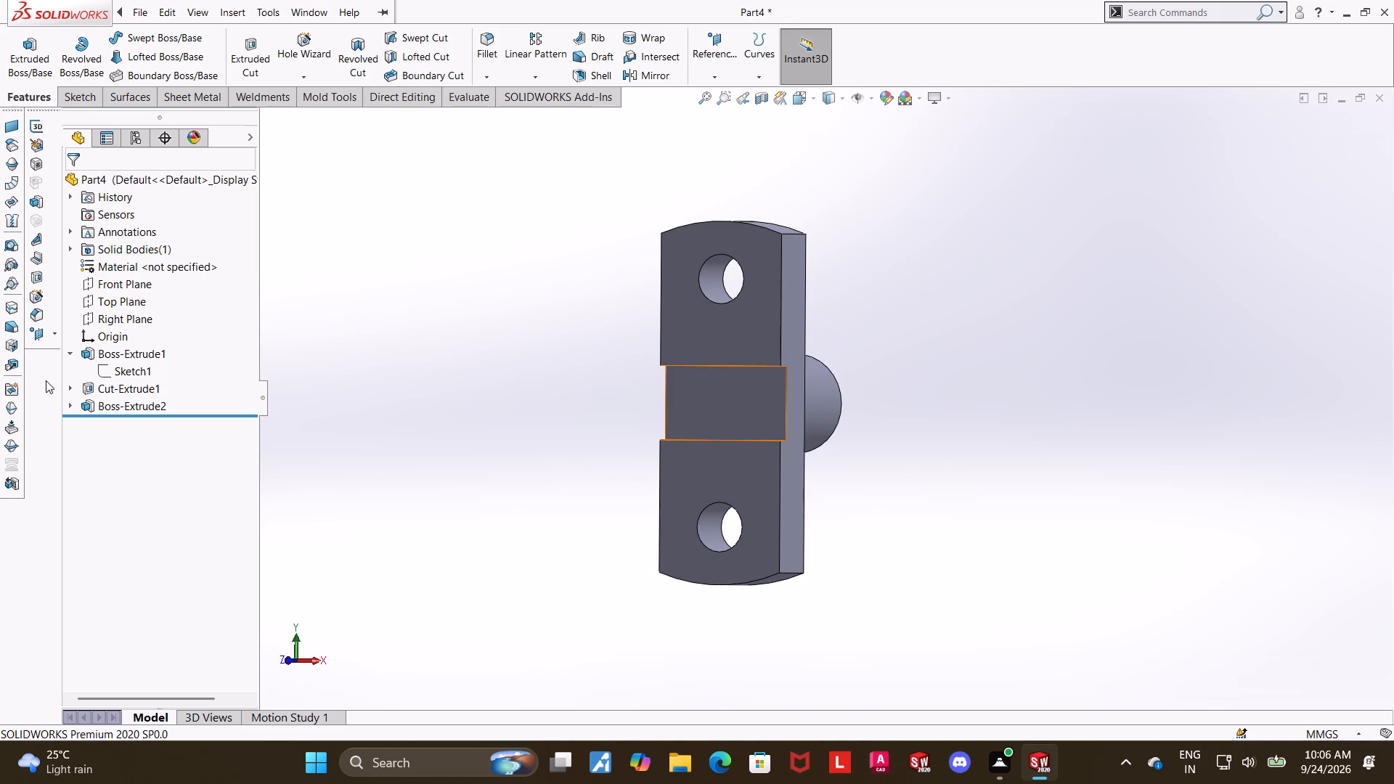
click(147, 374)
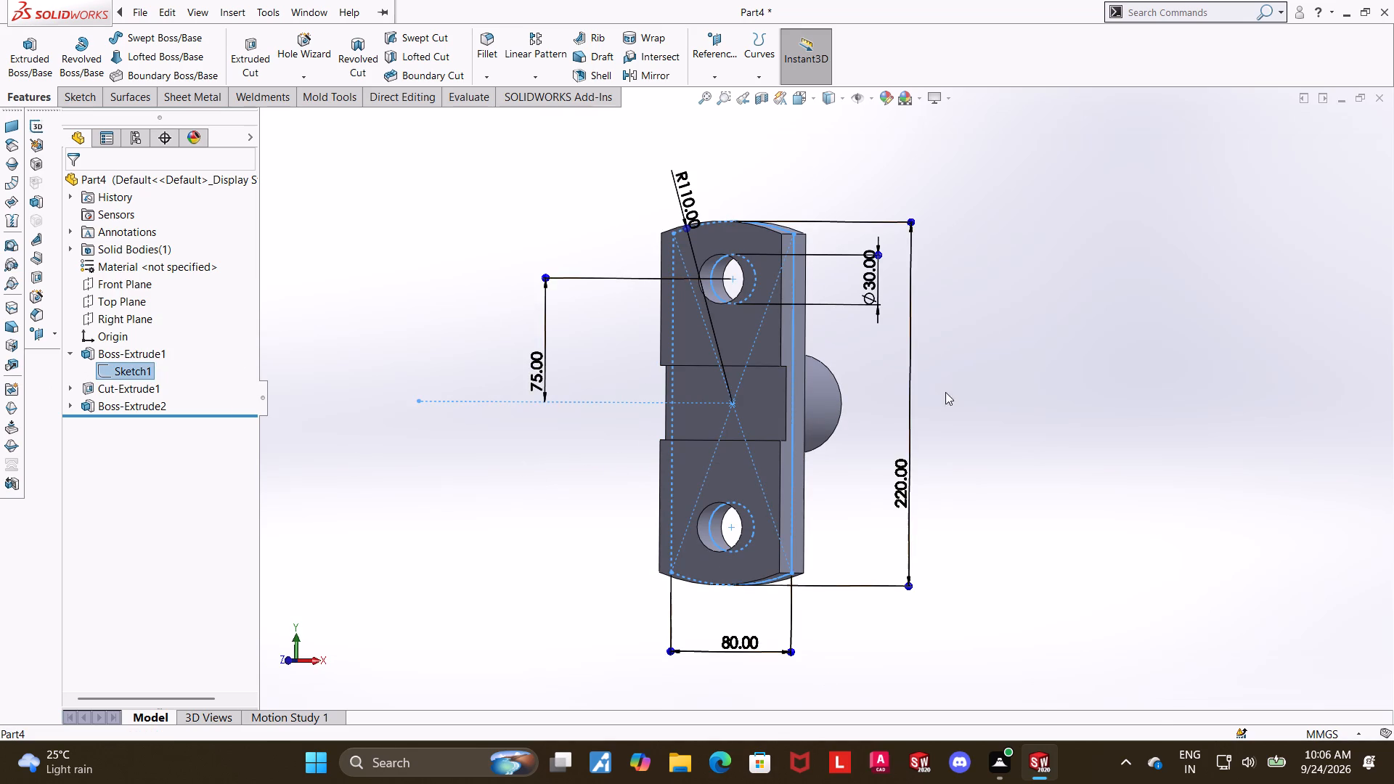
click(1075, 369)
middle_drag(1000, 385, 985, 388)
Assign the Alloy Steel material to the part.
click(134, 269)
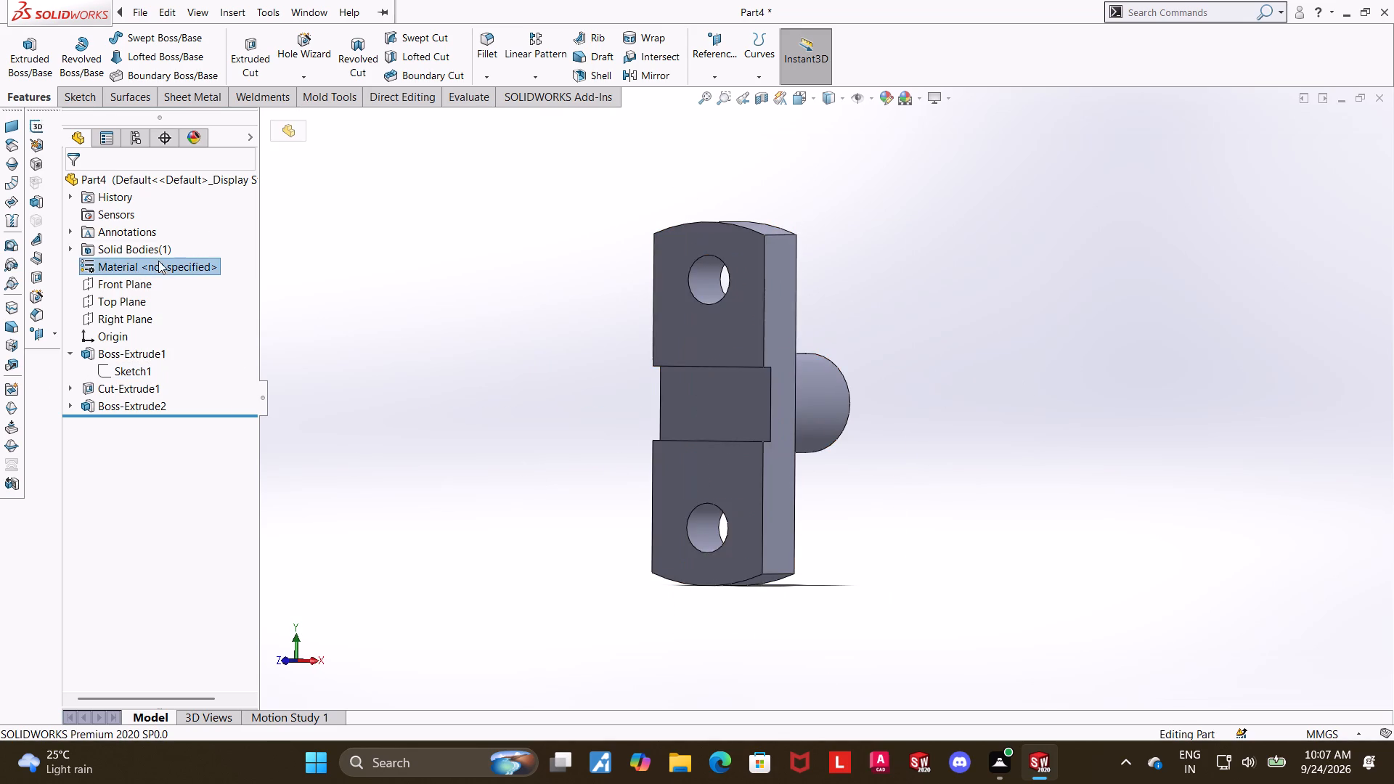
right_click(156, 267)
click(176, 276)
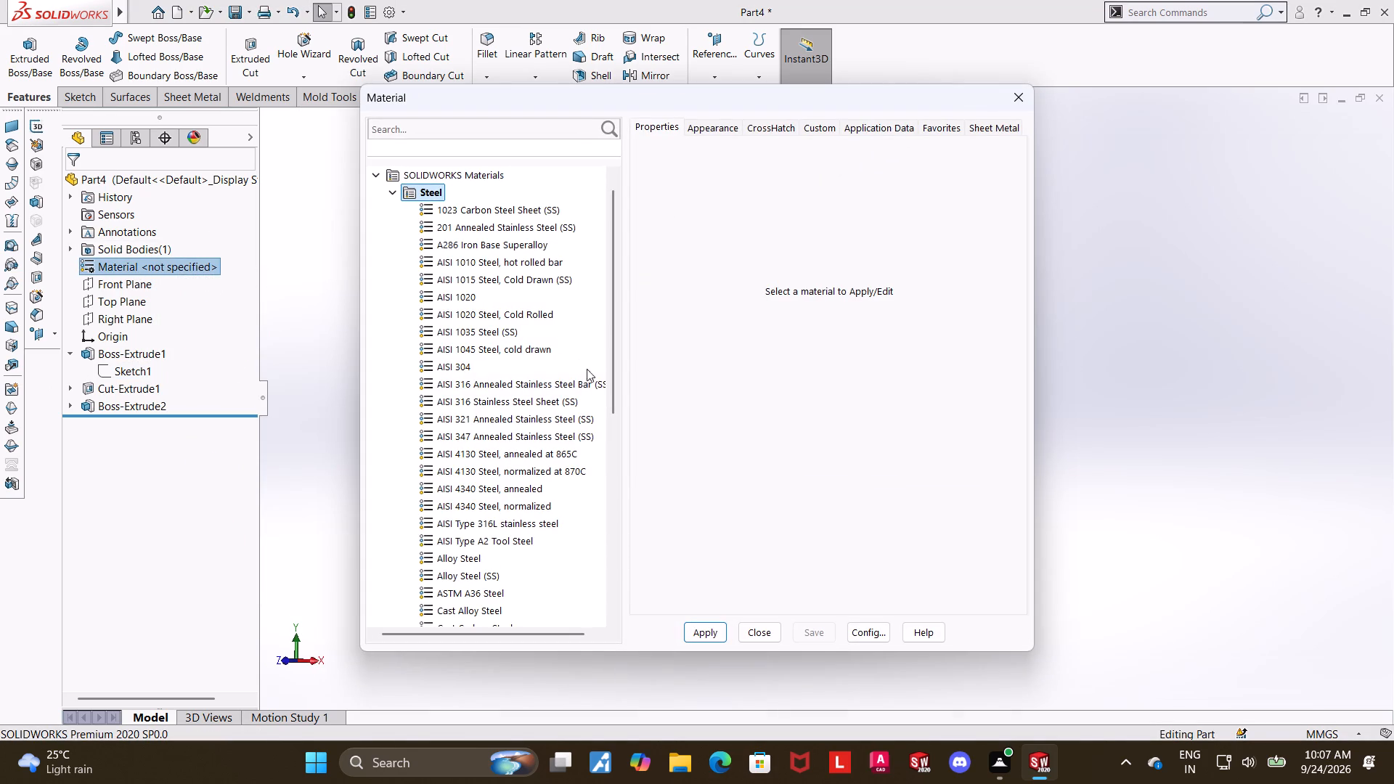
click(448, 560)
click(696, 626)
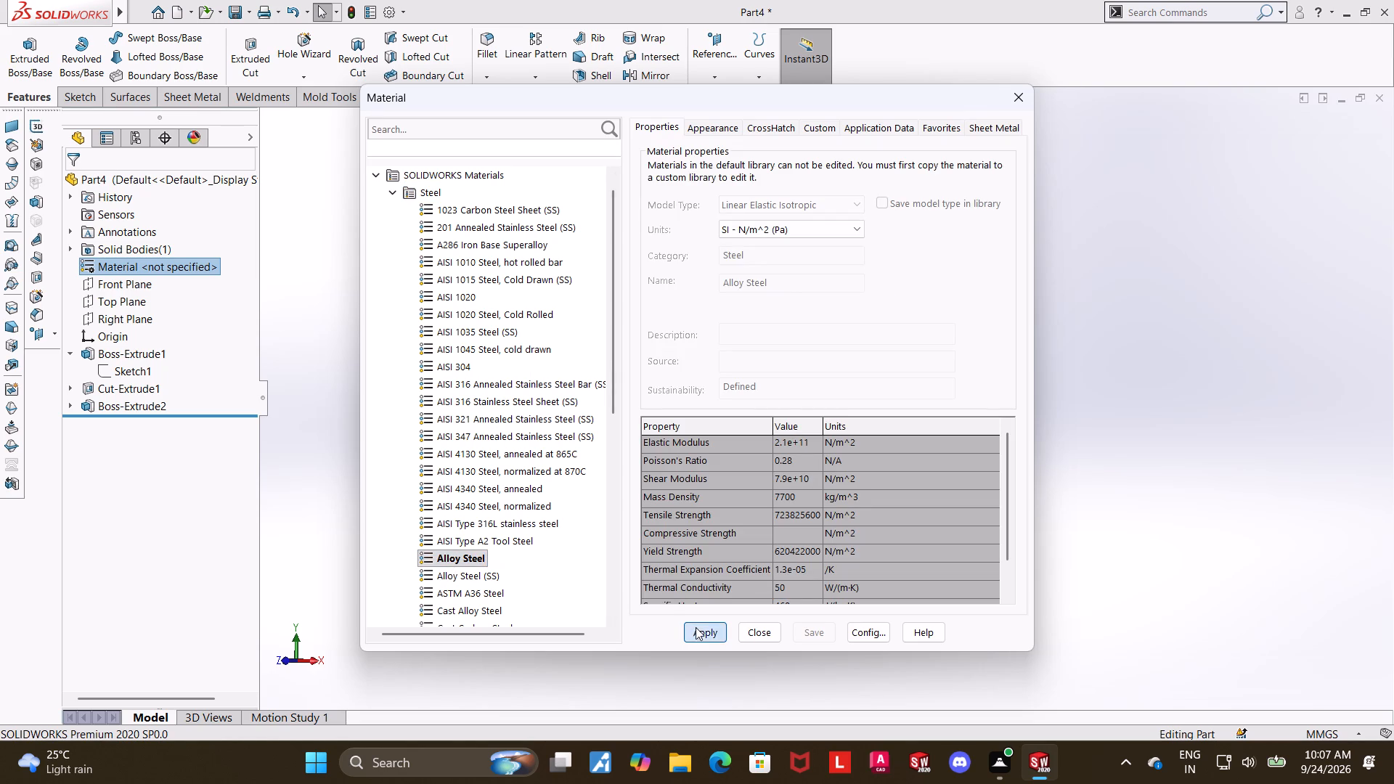
click(772, 631)
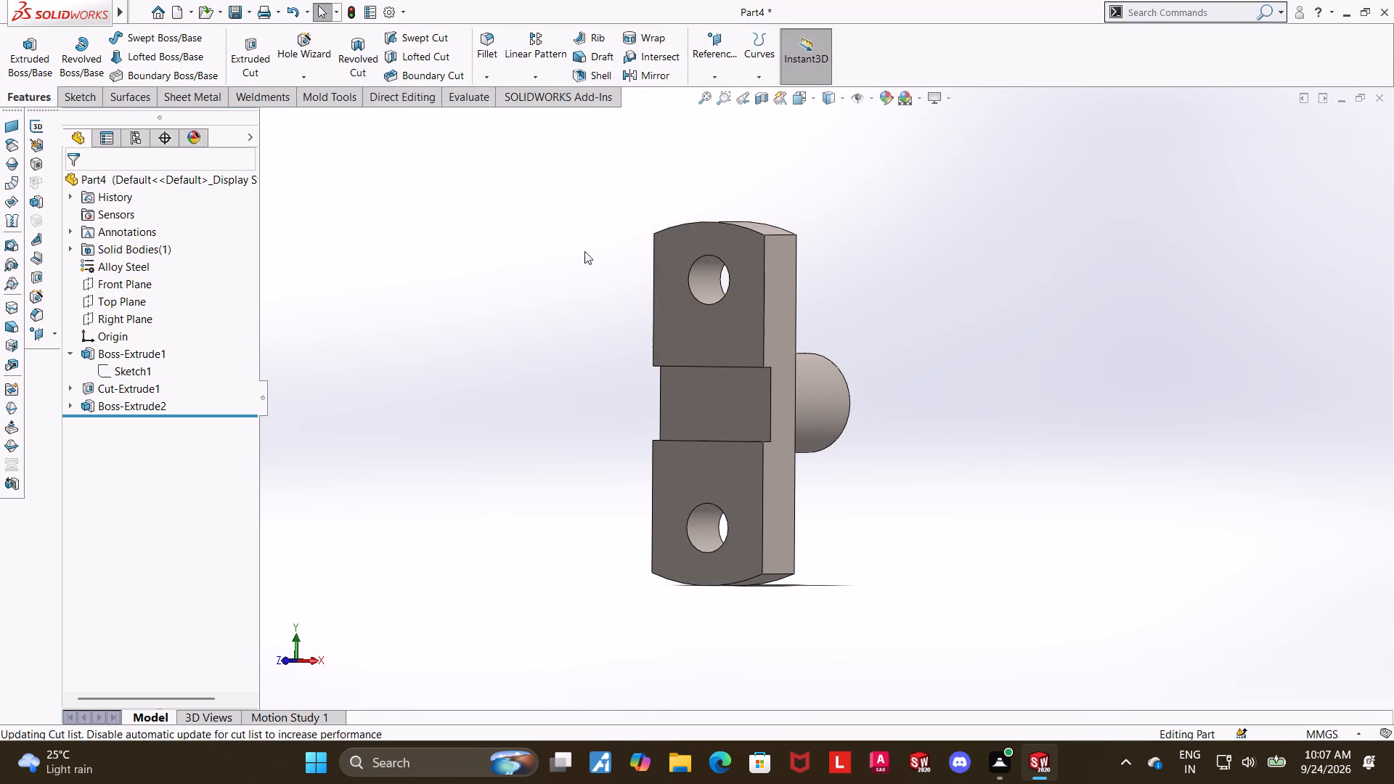
Change the whole part's appearance colour to the medium grey swatch of the standard palette.
click(129, 184)
right_click(142, 180)
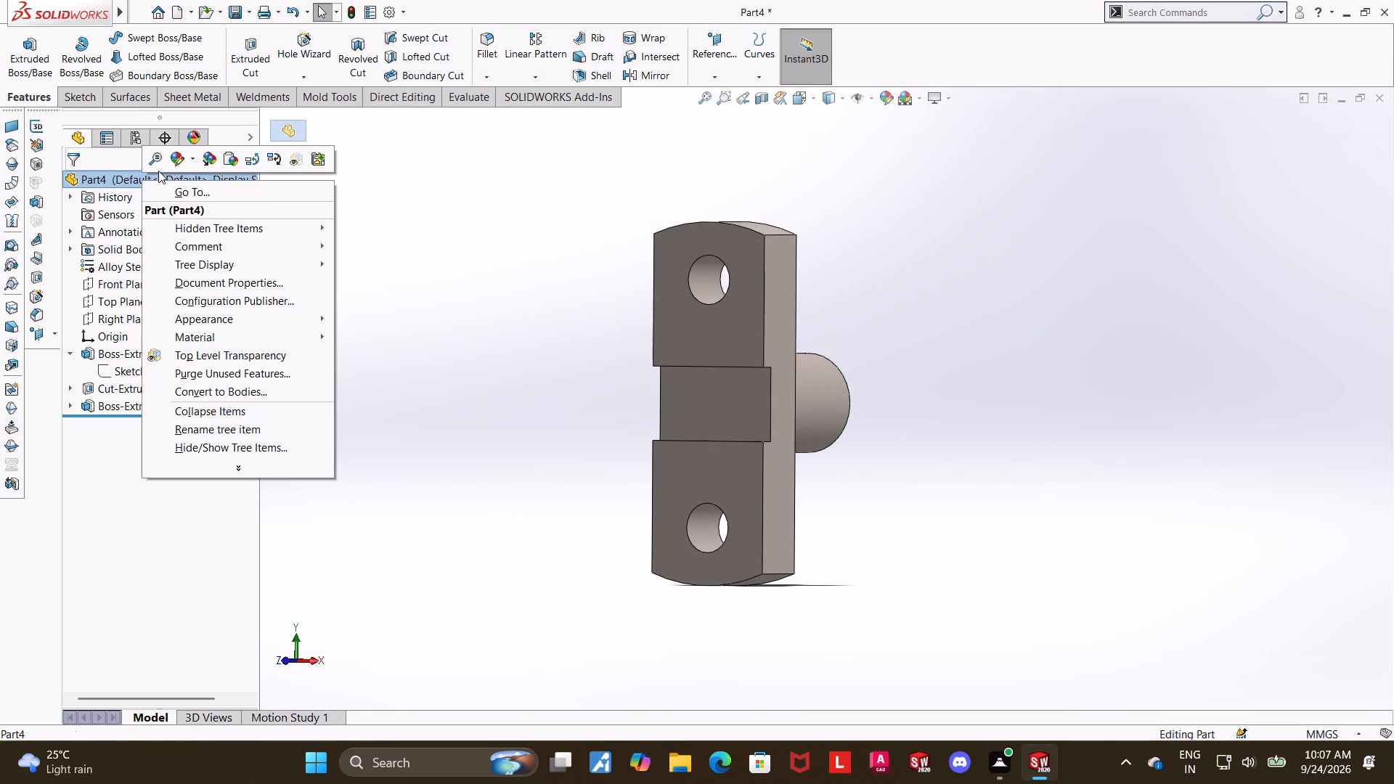
click(171, 160)
click(180, 155)
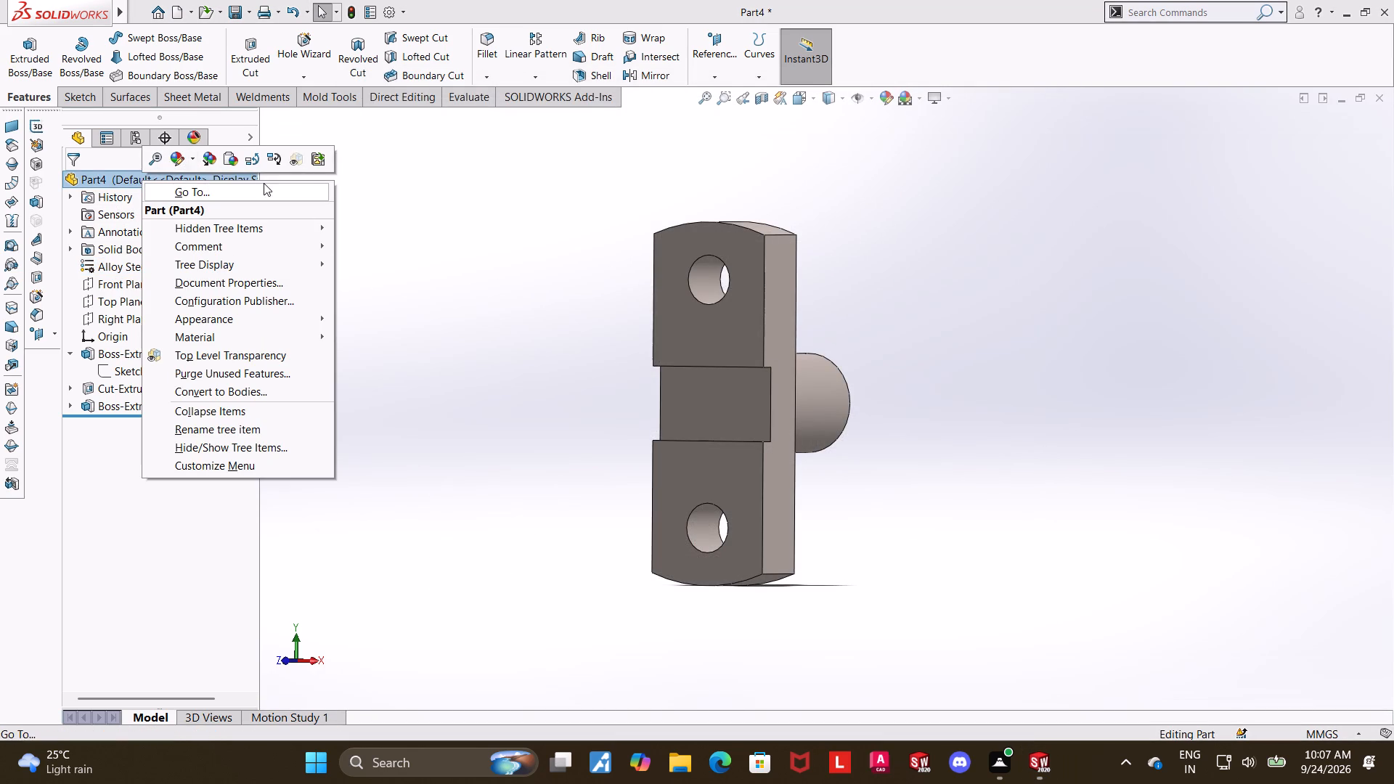
click(180, 155)
click(184, 158)
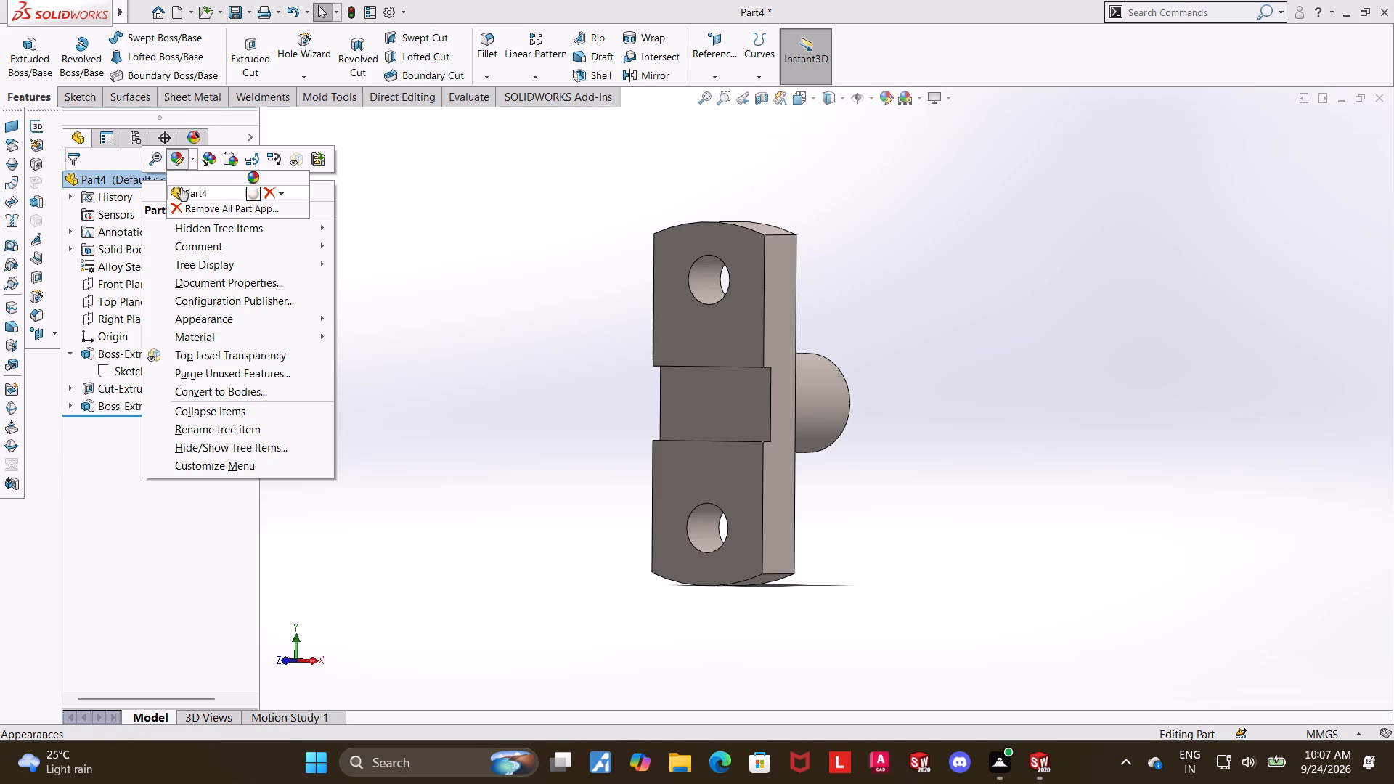
click(260, 197)
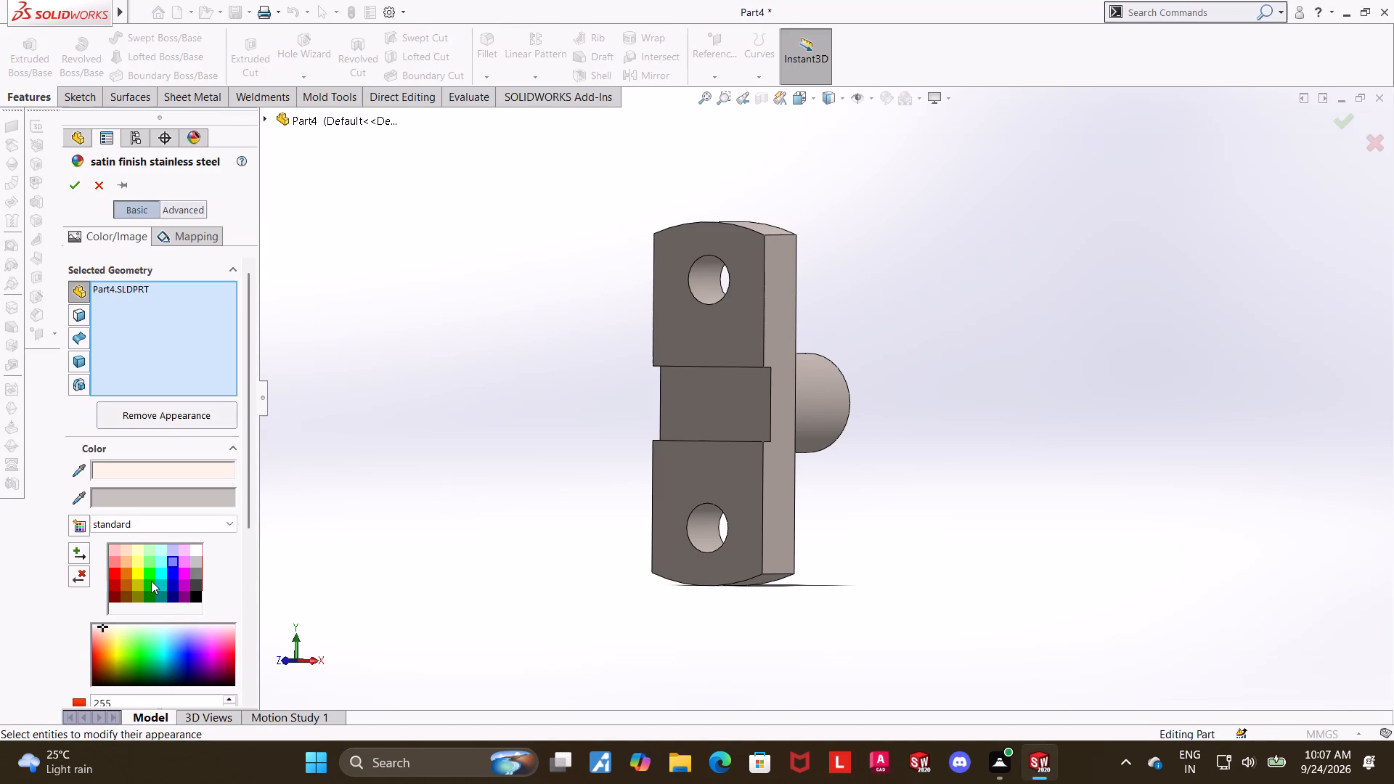
click(195, 577)
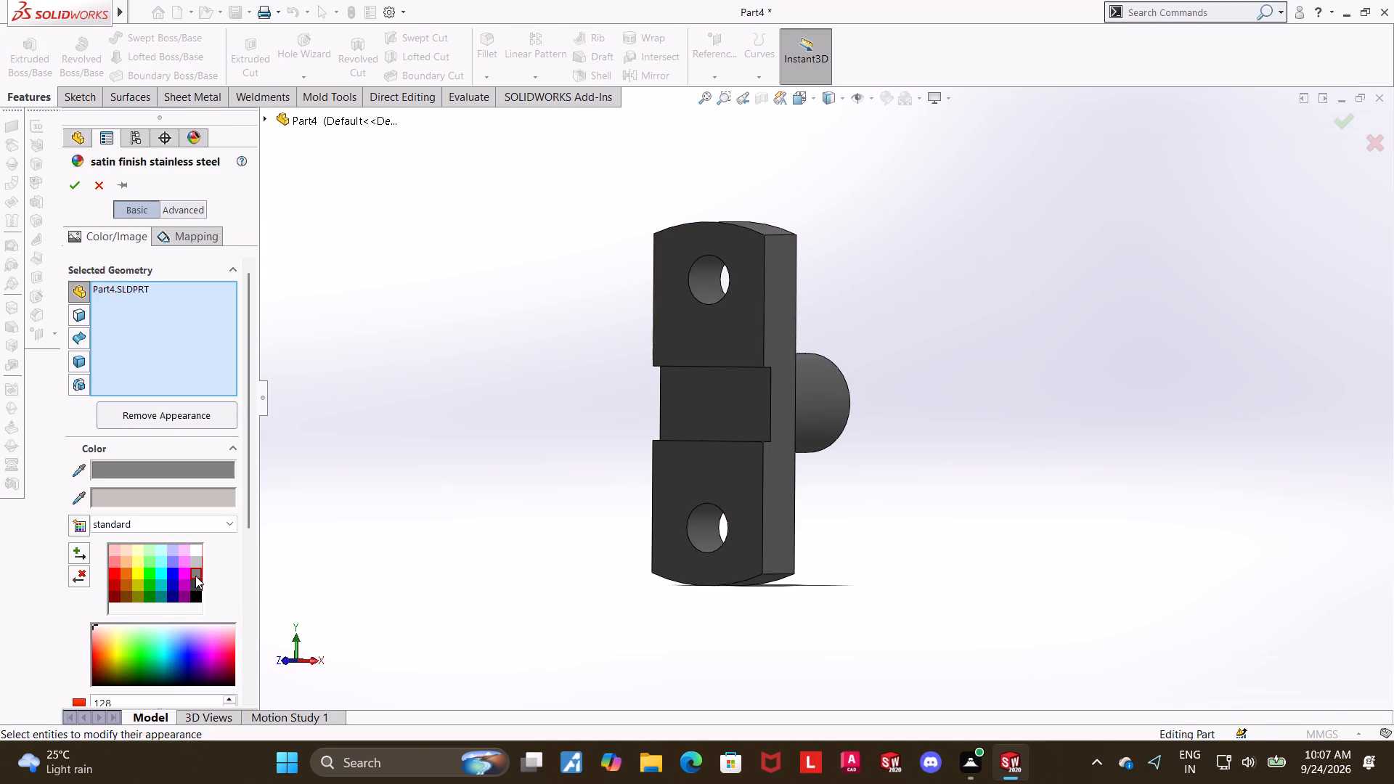
click(65, 187)
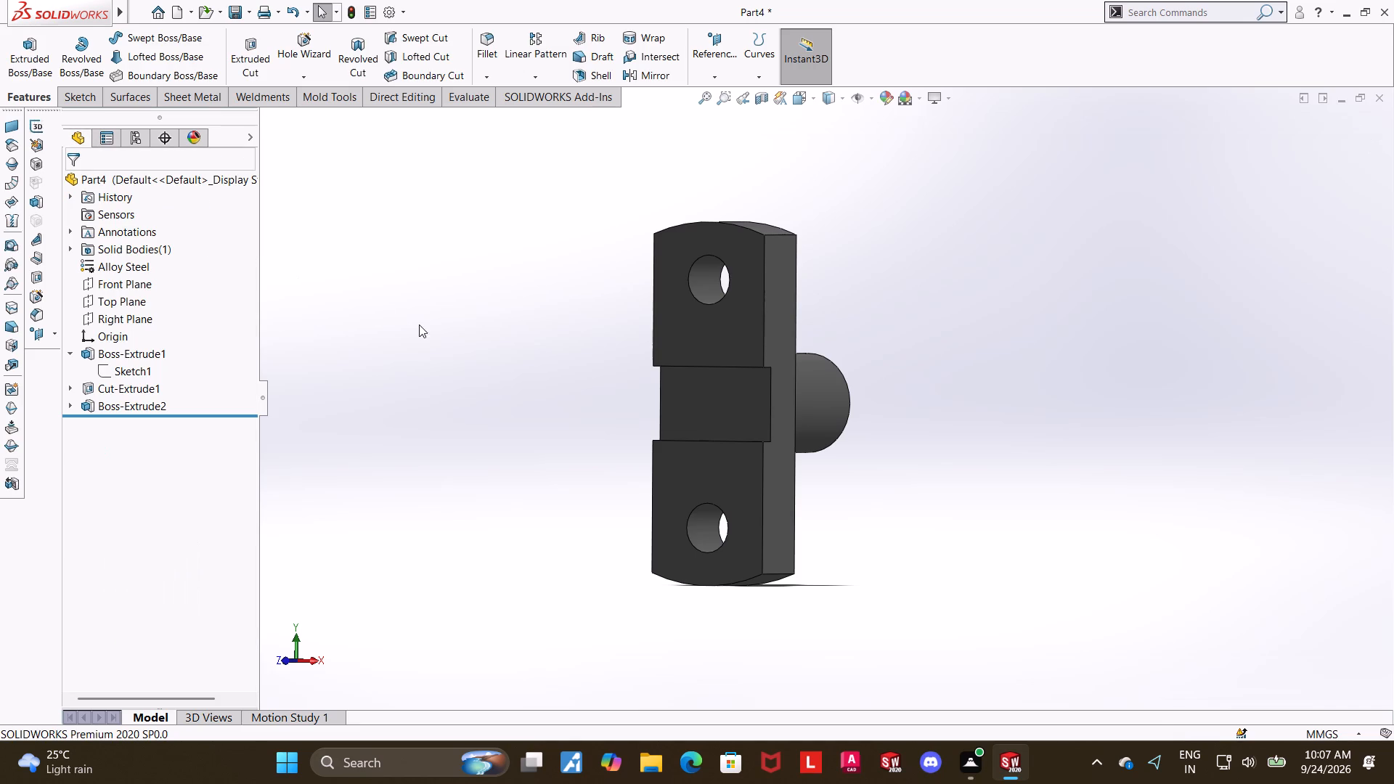
click(419, 324)
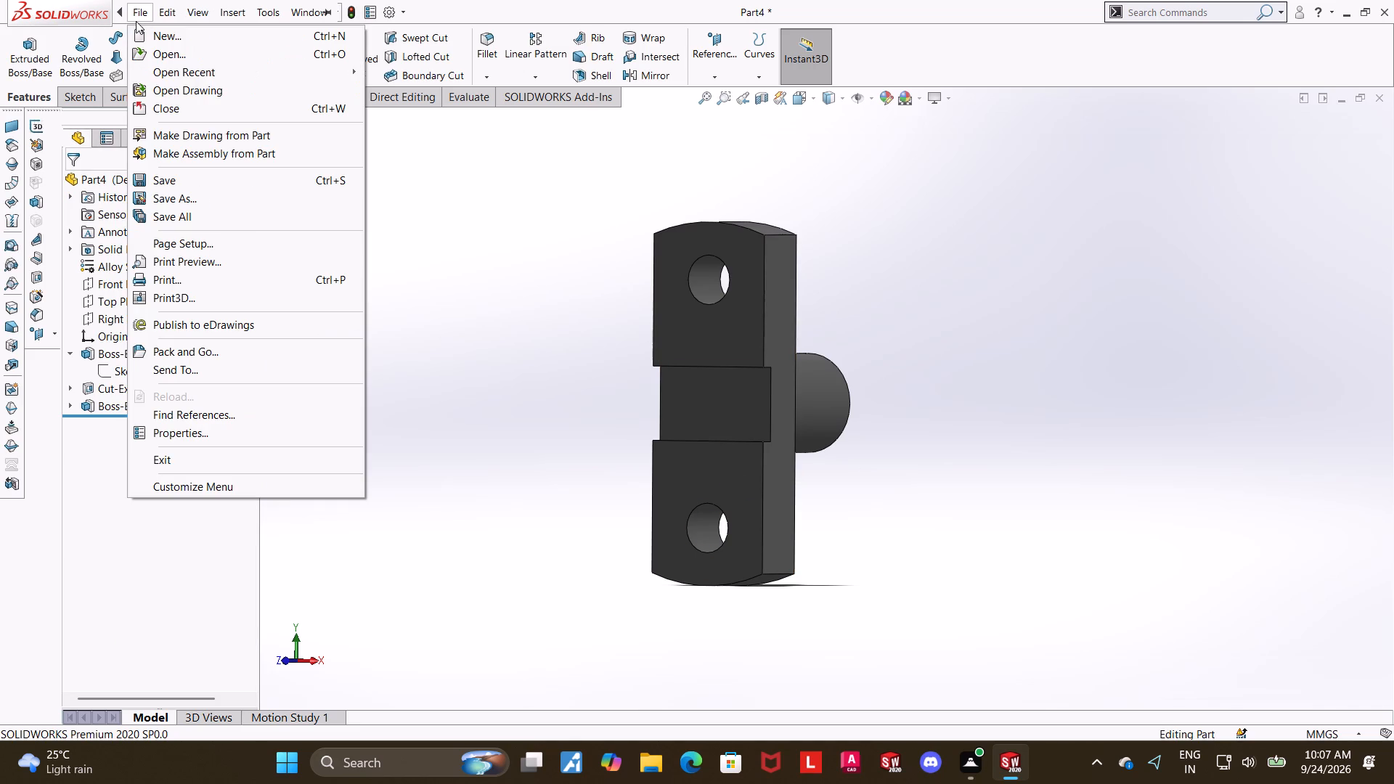
Save the part as "Keeep plate" in the Downloads folder as a SOLIDWORKS Part.
click(168, 197)
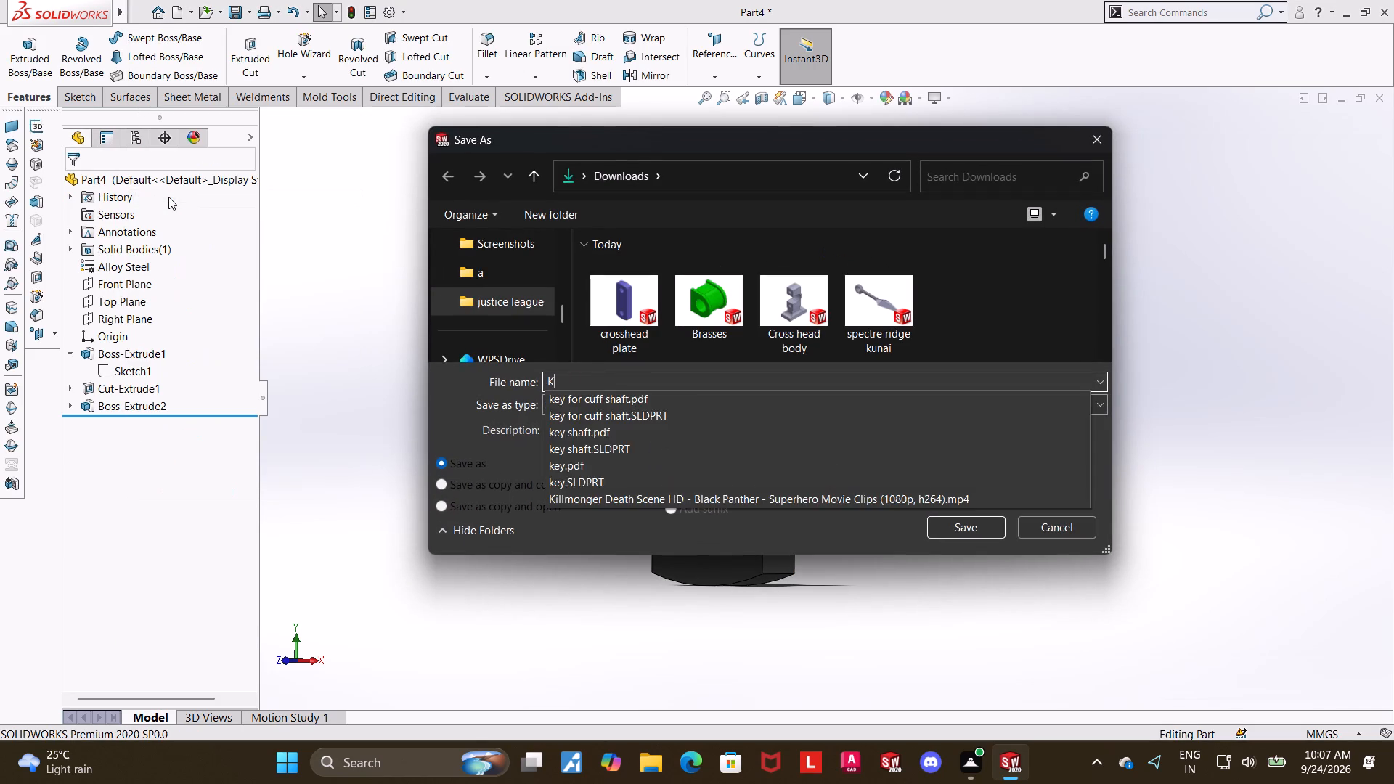
text(plate)
key(space)
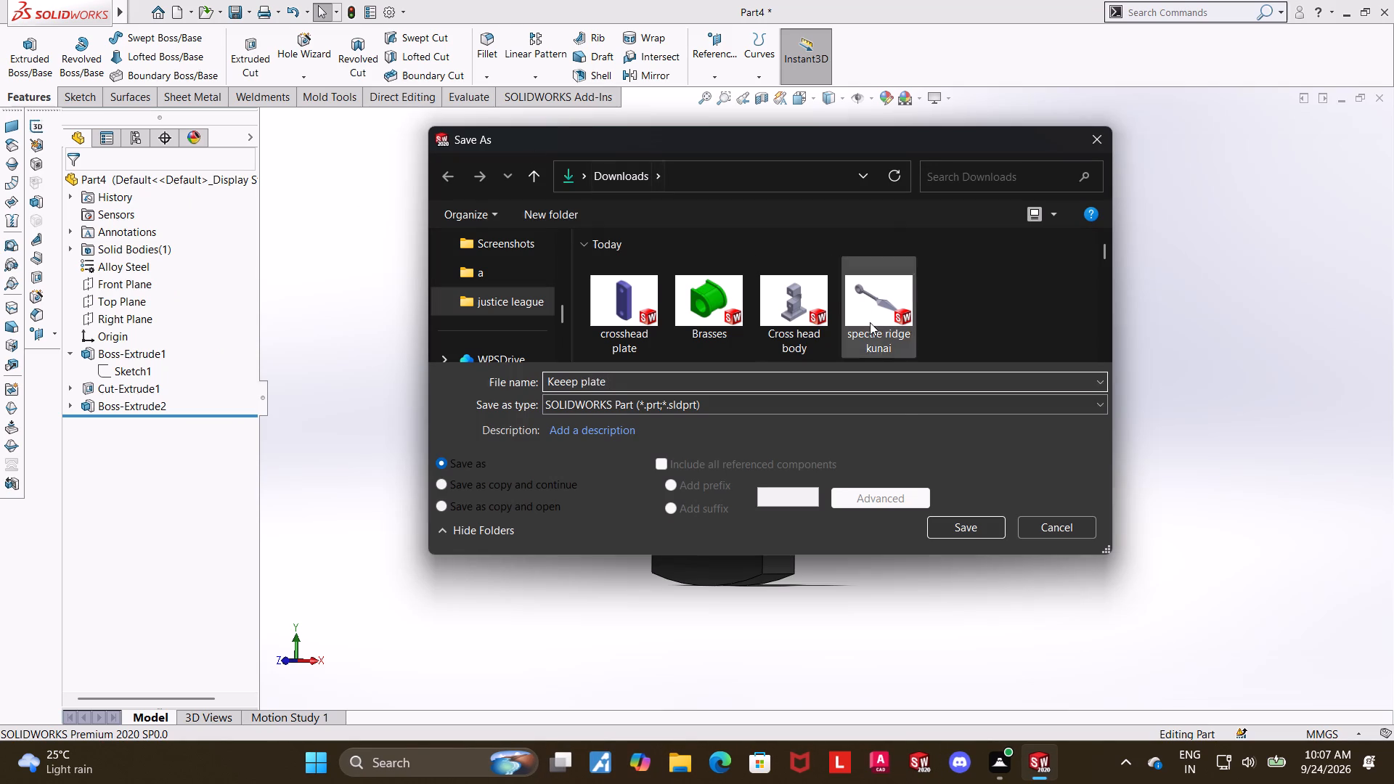
click(963, 518)
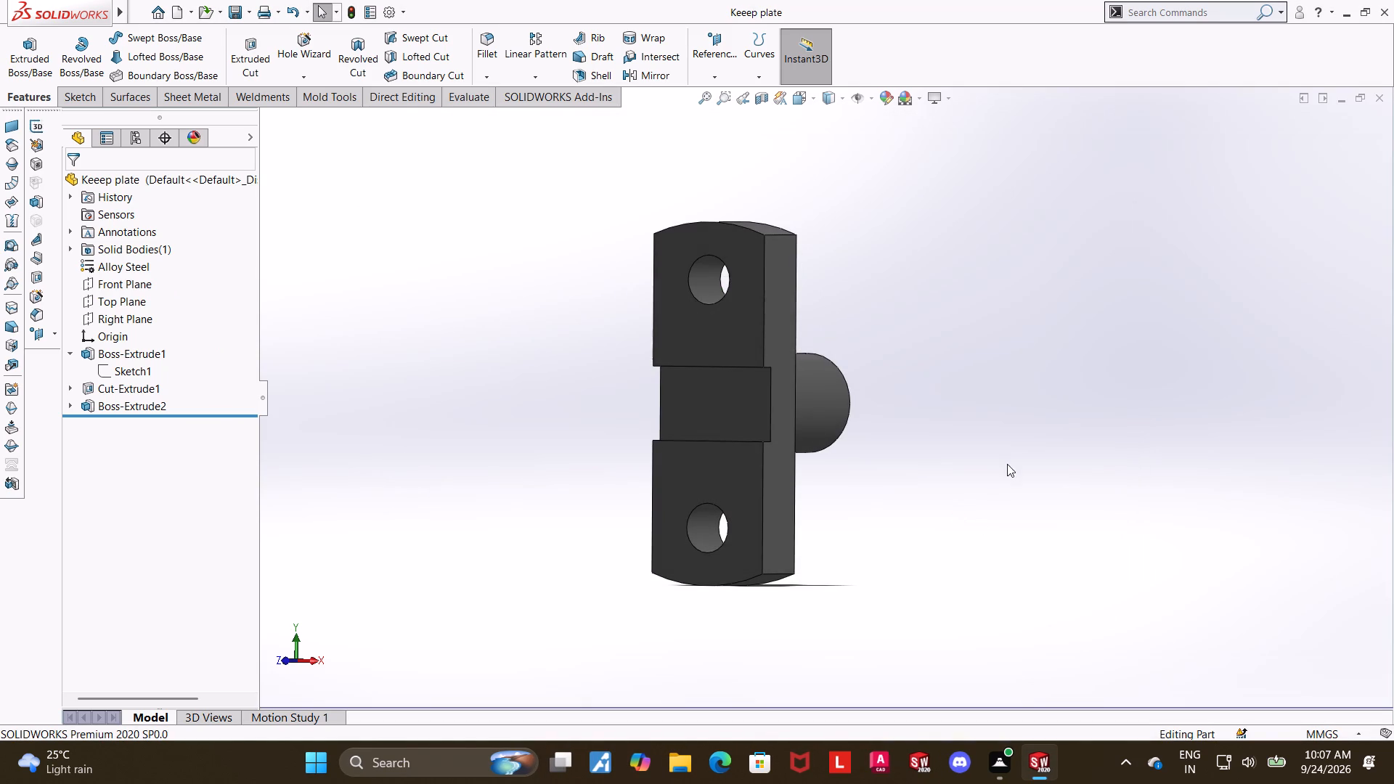
Create a new part document.
click(179, 10)
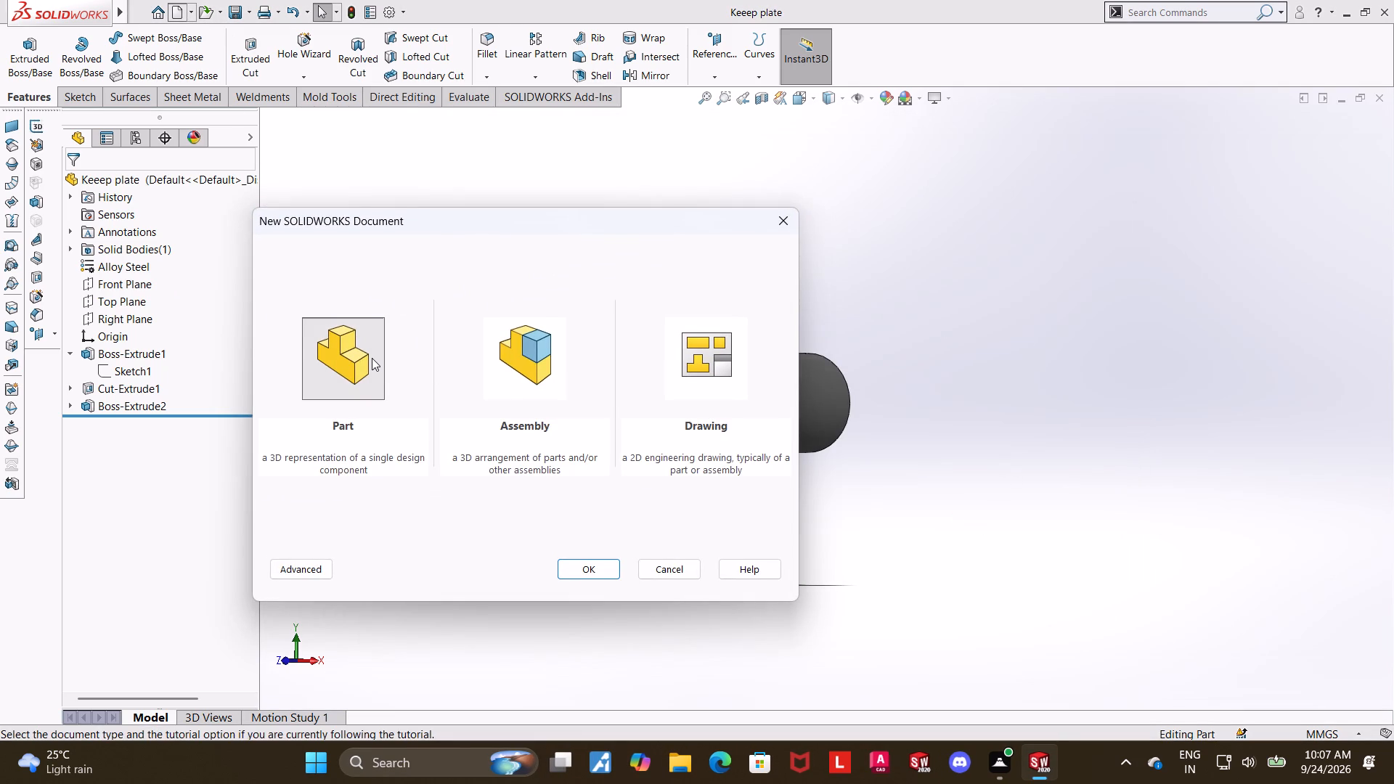
double_click(372, 357)
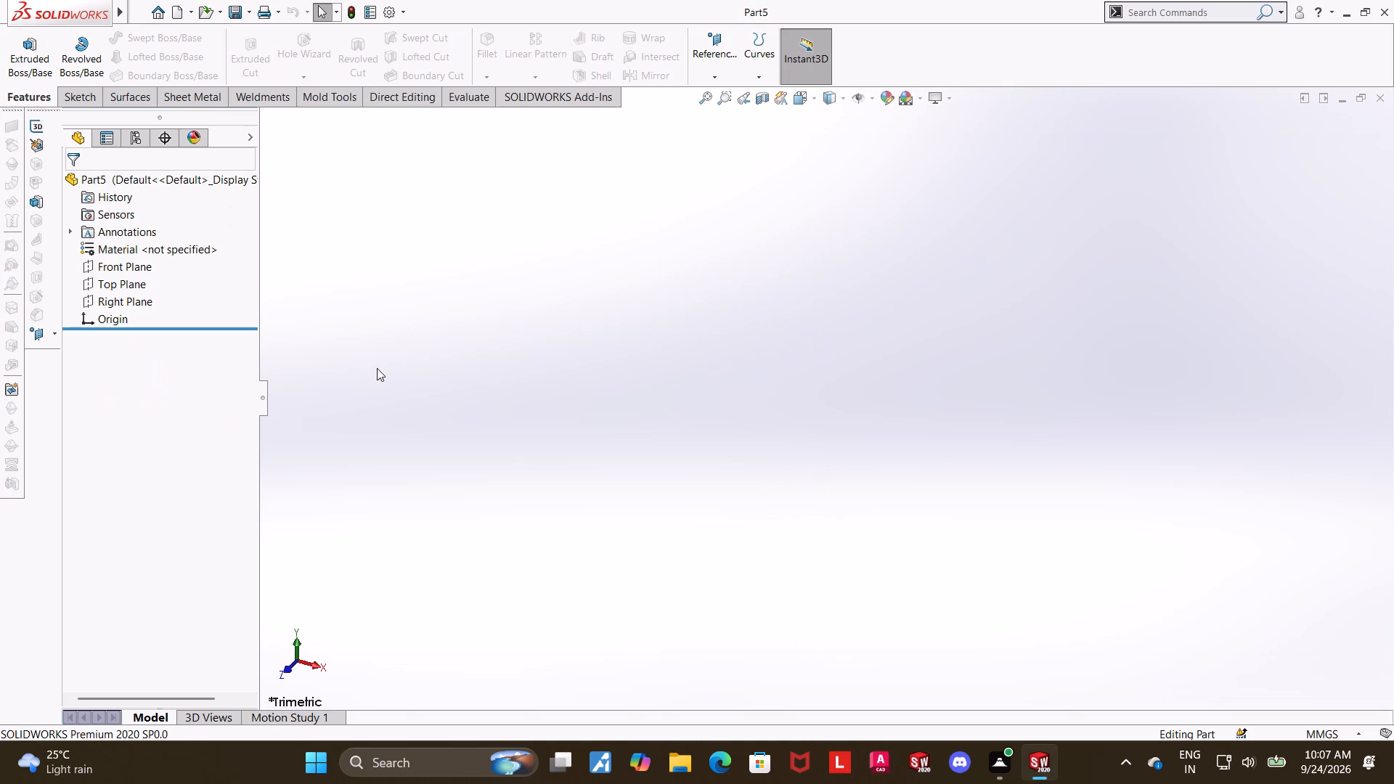
Sketch a six-sided polygon on the Front Plane, centred on the origin with horizontal flats, about 71 mm across corners.
click(124, 281)
click(110, 271)
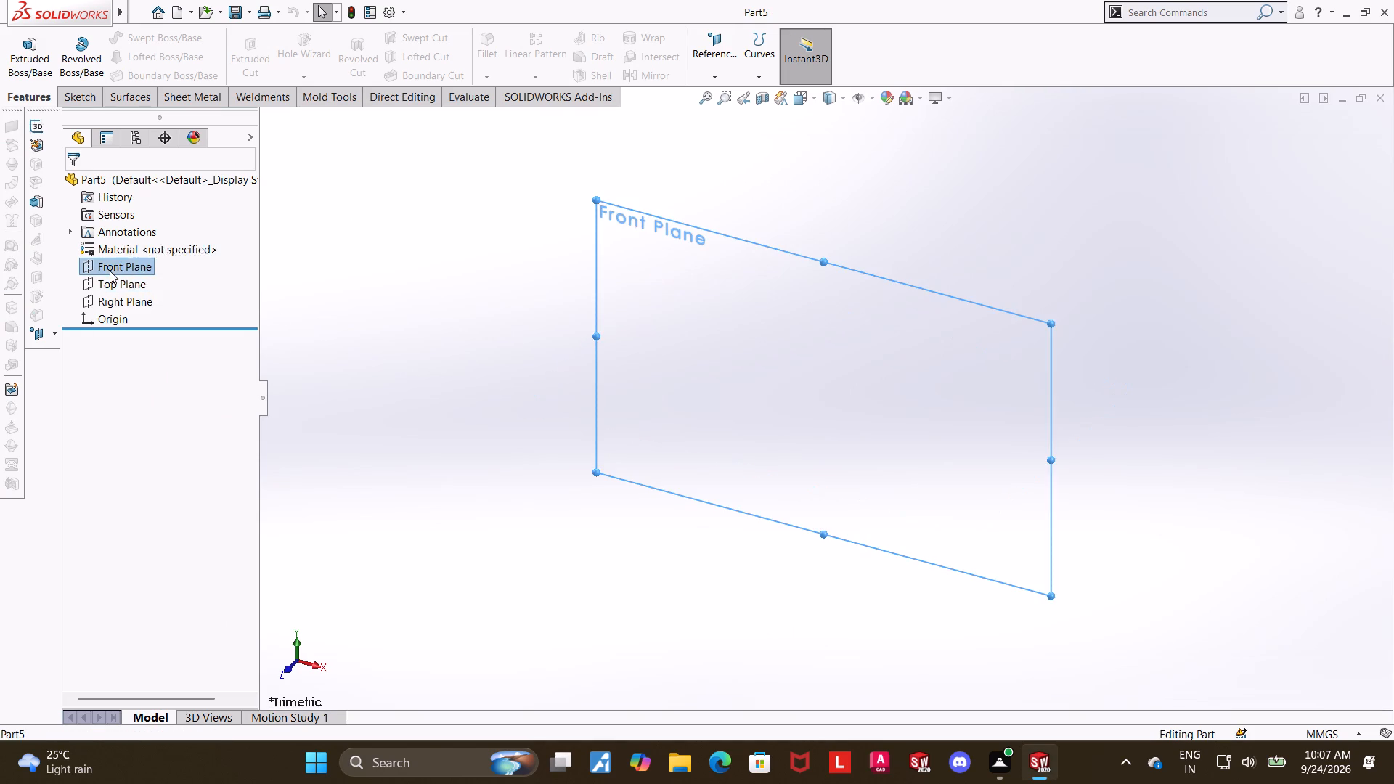
click(126, 255)
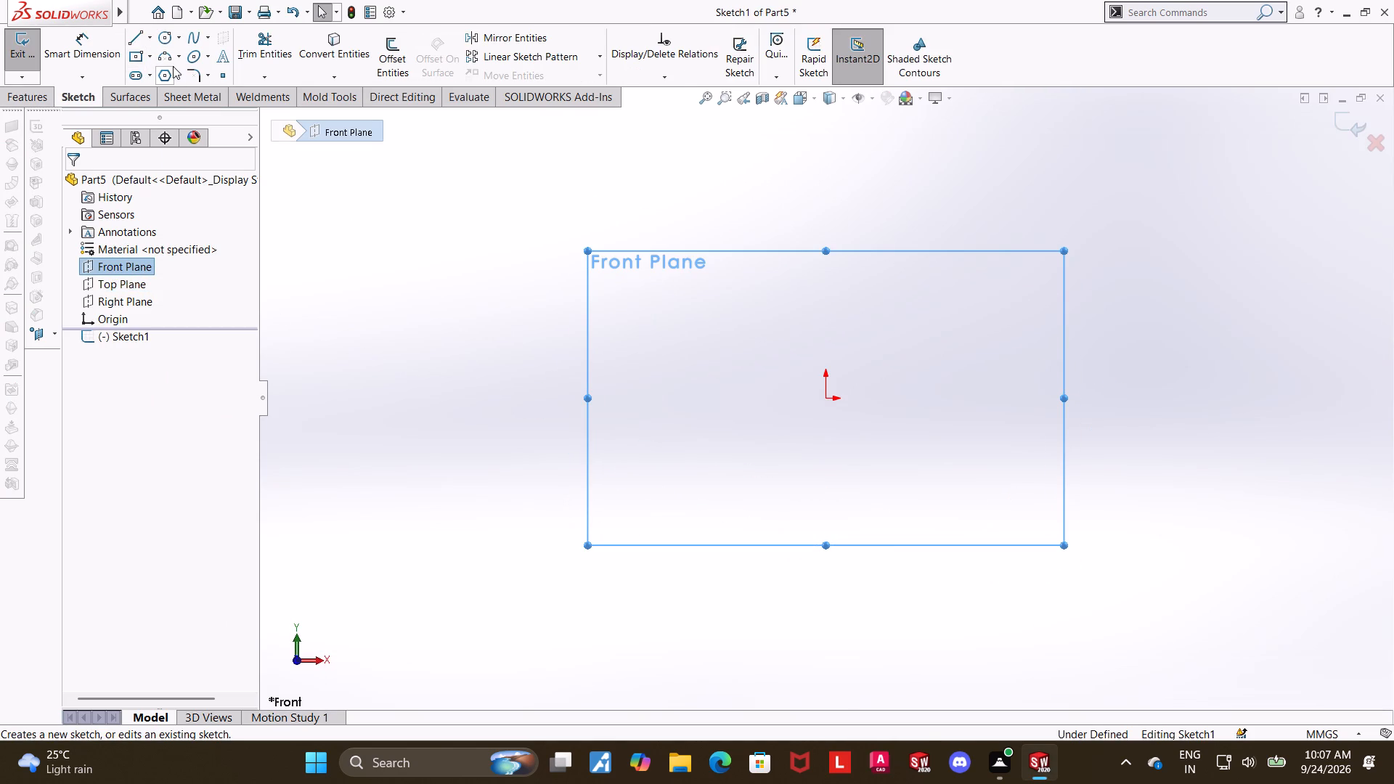
click(170, 71)
click(826, 398)
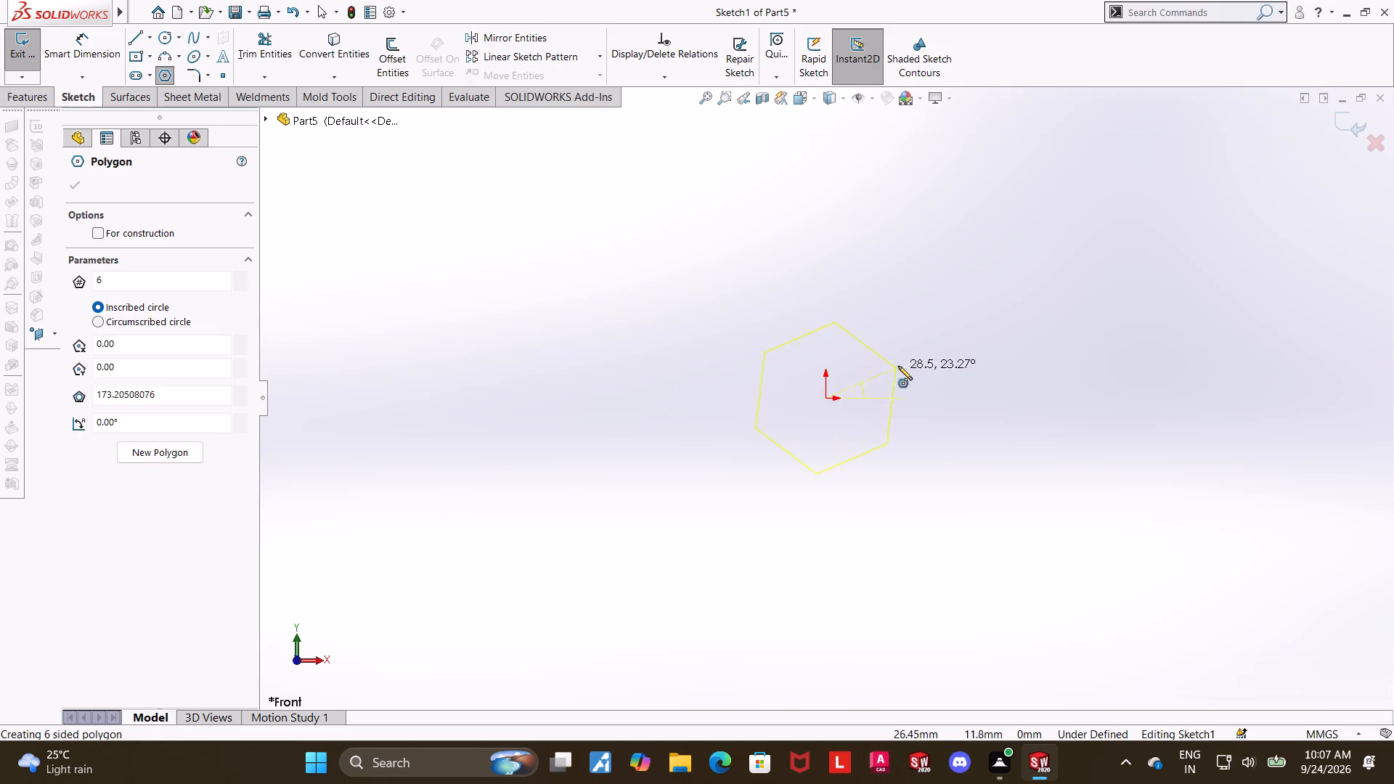
click(921, 397)
key(Escape)
key(Escape)
Dimension the hexagon across its two horizontally opposite corners as 60 mm and finish the sketch.
click(110, 54)
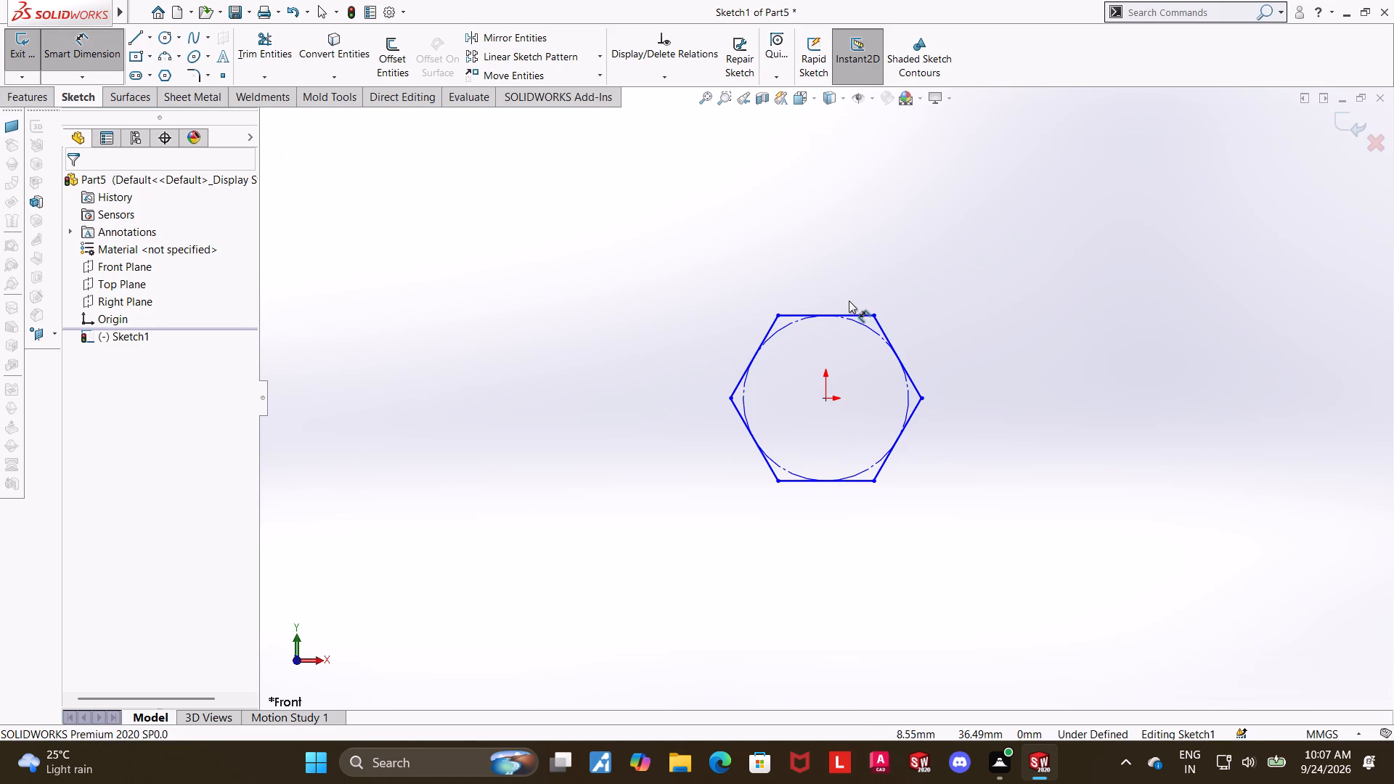
click(727, 398)
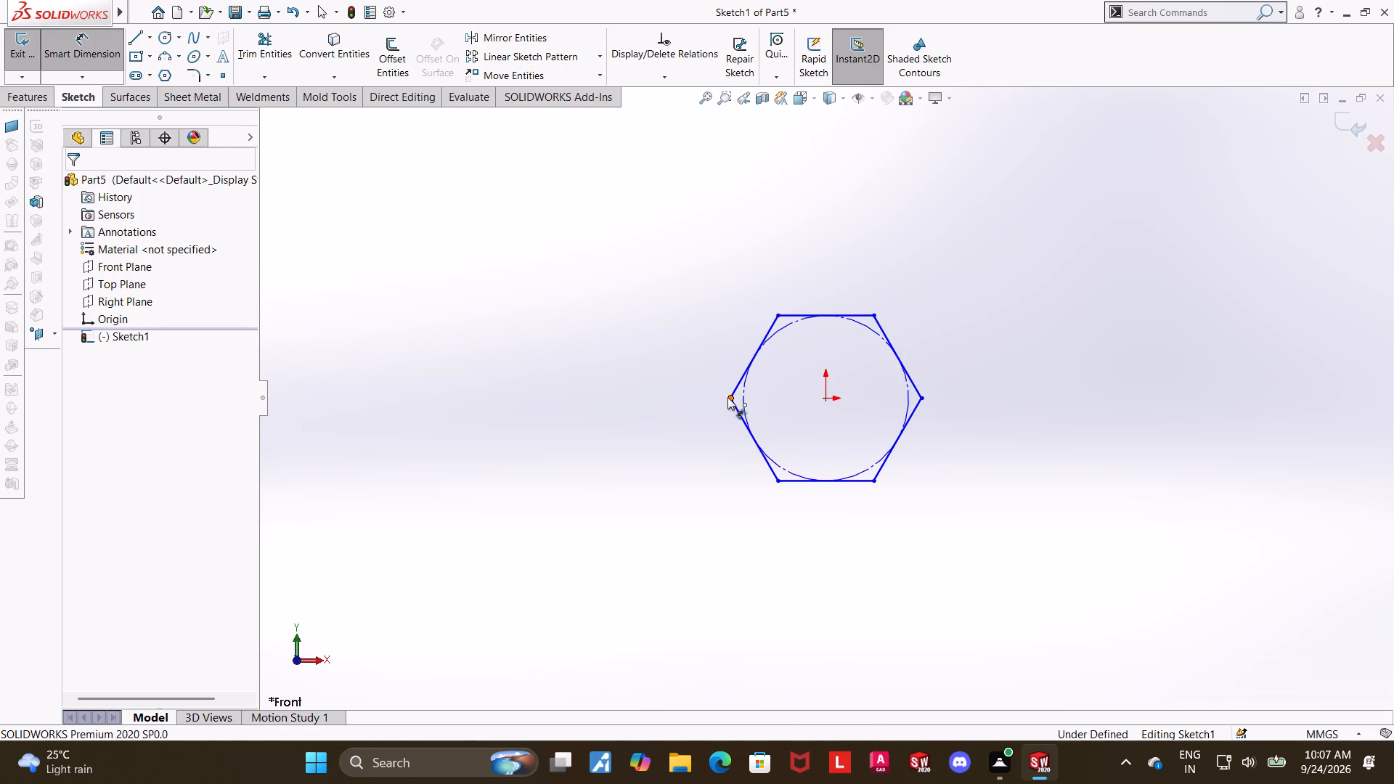
click(924, 398)
click(839, 234)
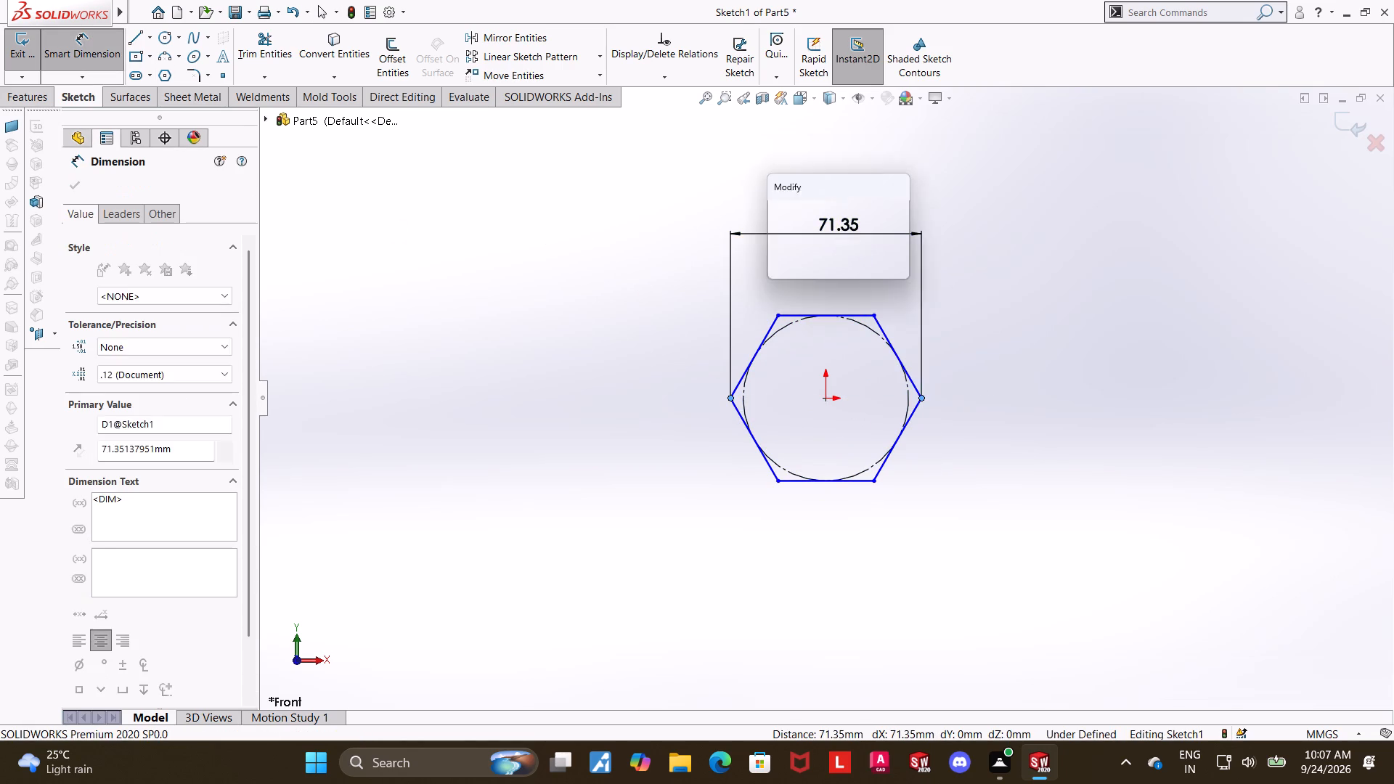
text(60)
key(Return)
key(Escape)
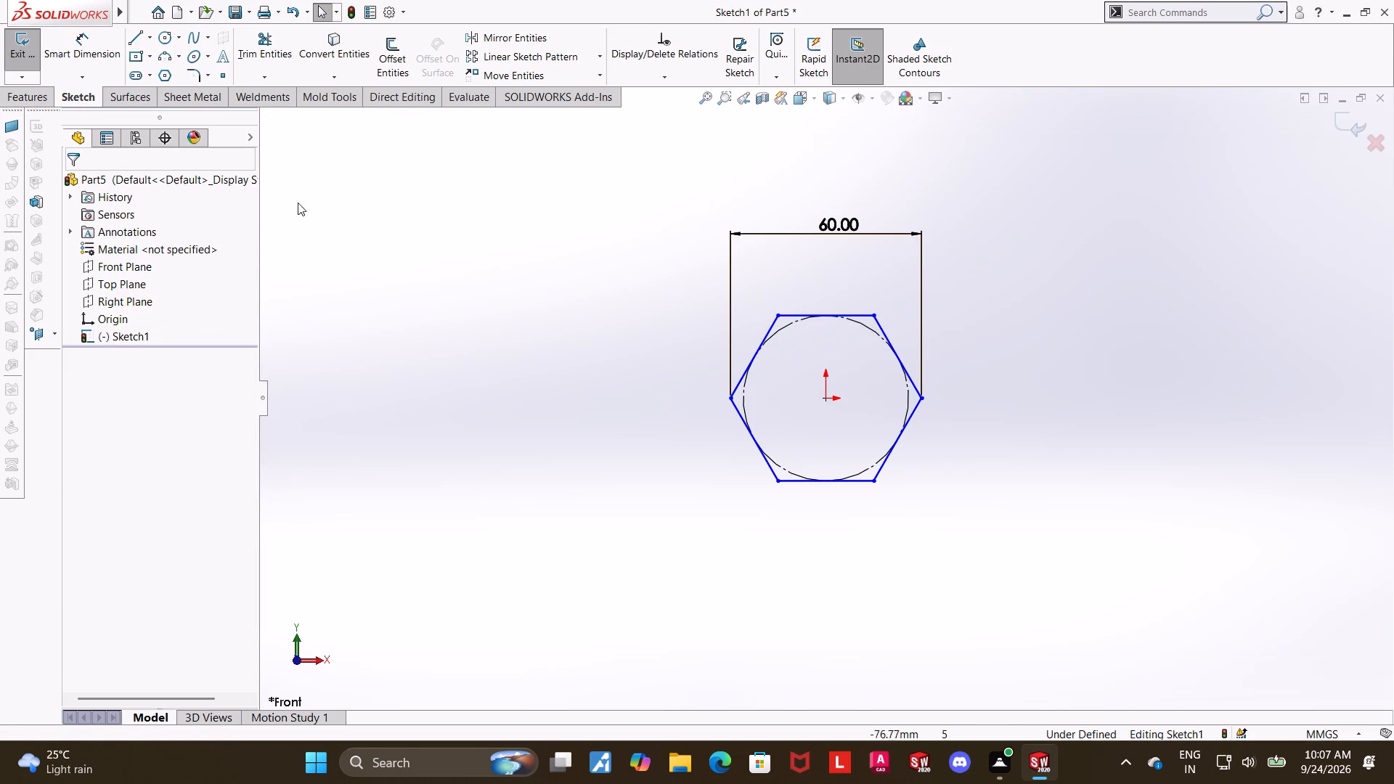
click(1349, 120)
Extrude the hexagon sketch 21 mm as a blind boss to form the bolt head.
middle_drag(1141, 228, 1102, 229)
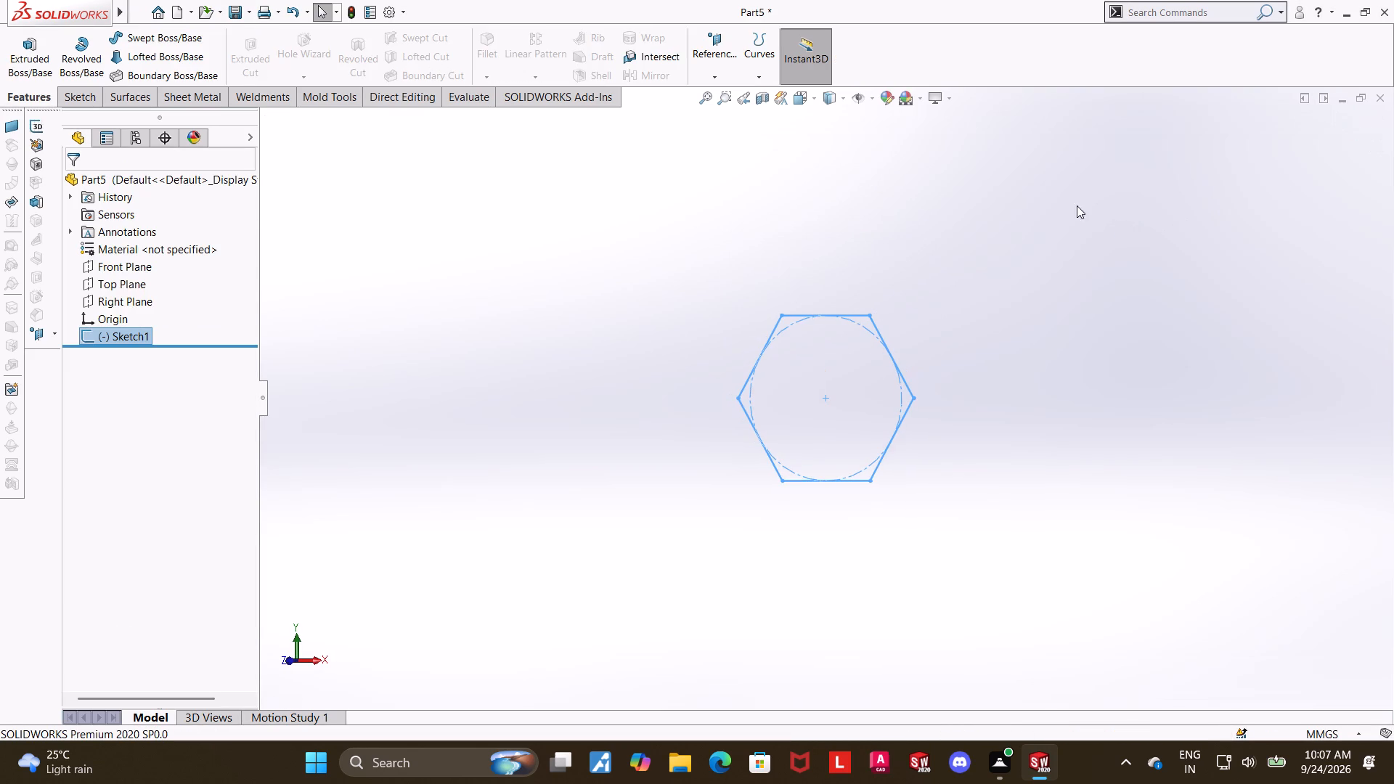
click(38, 54)
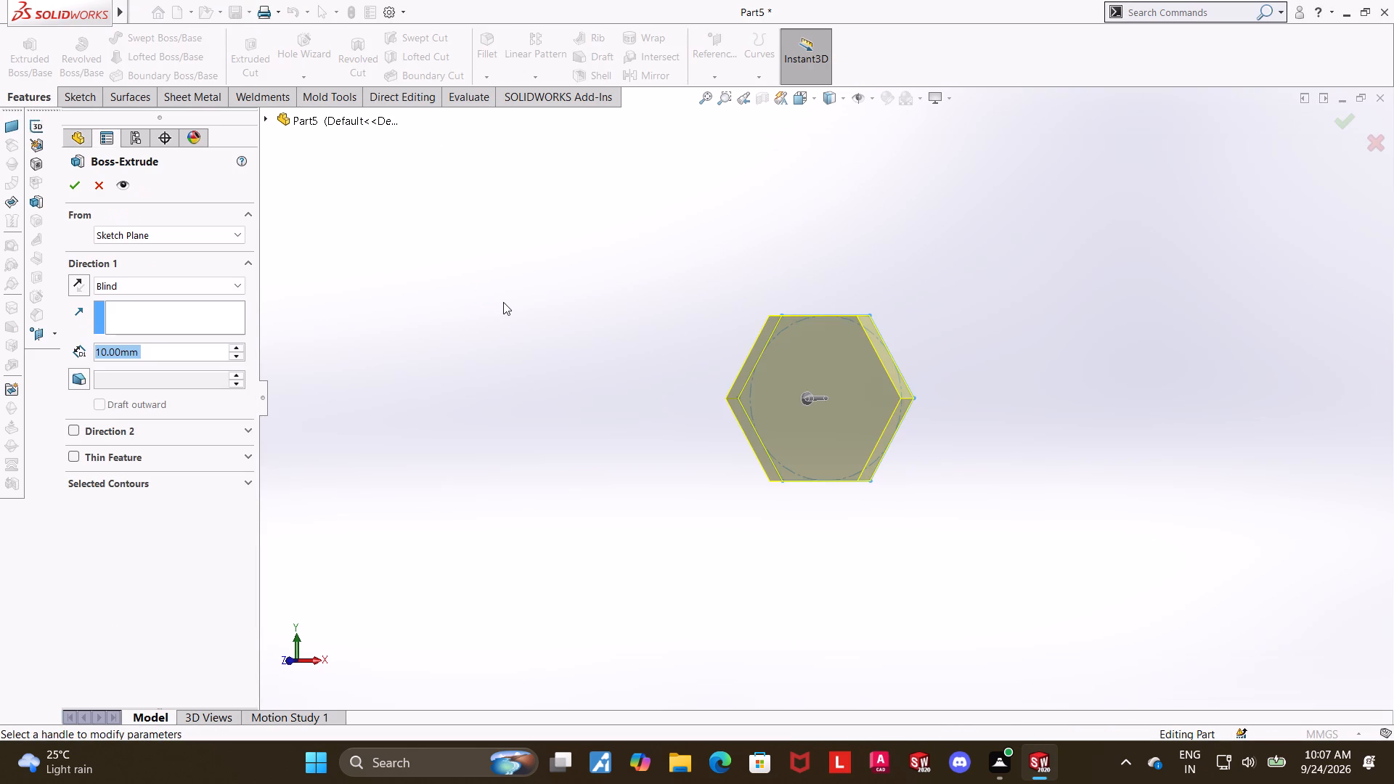
text(21)
key(Return)
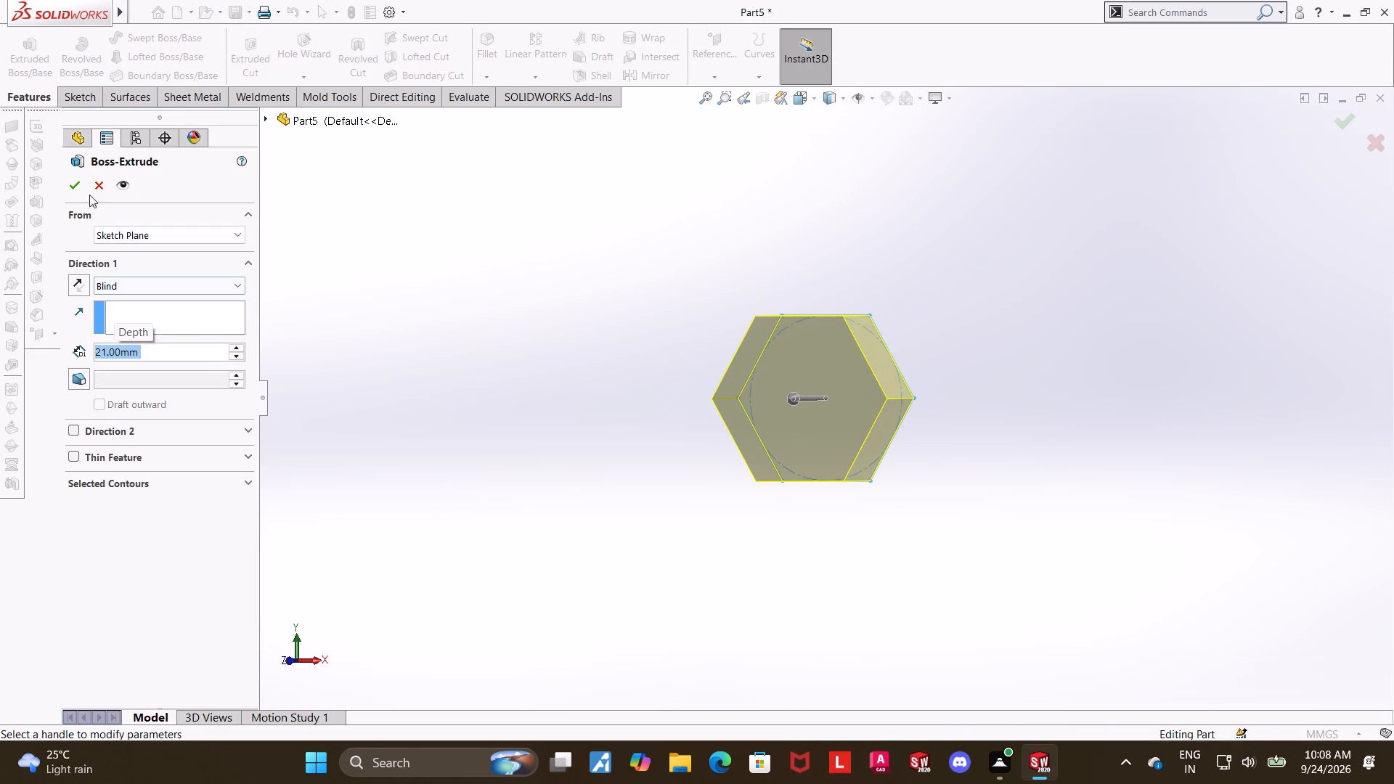
click(70, 186)
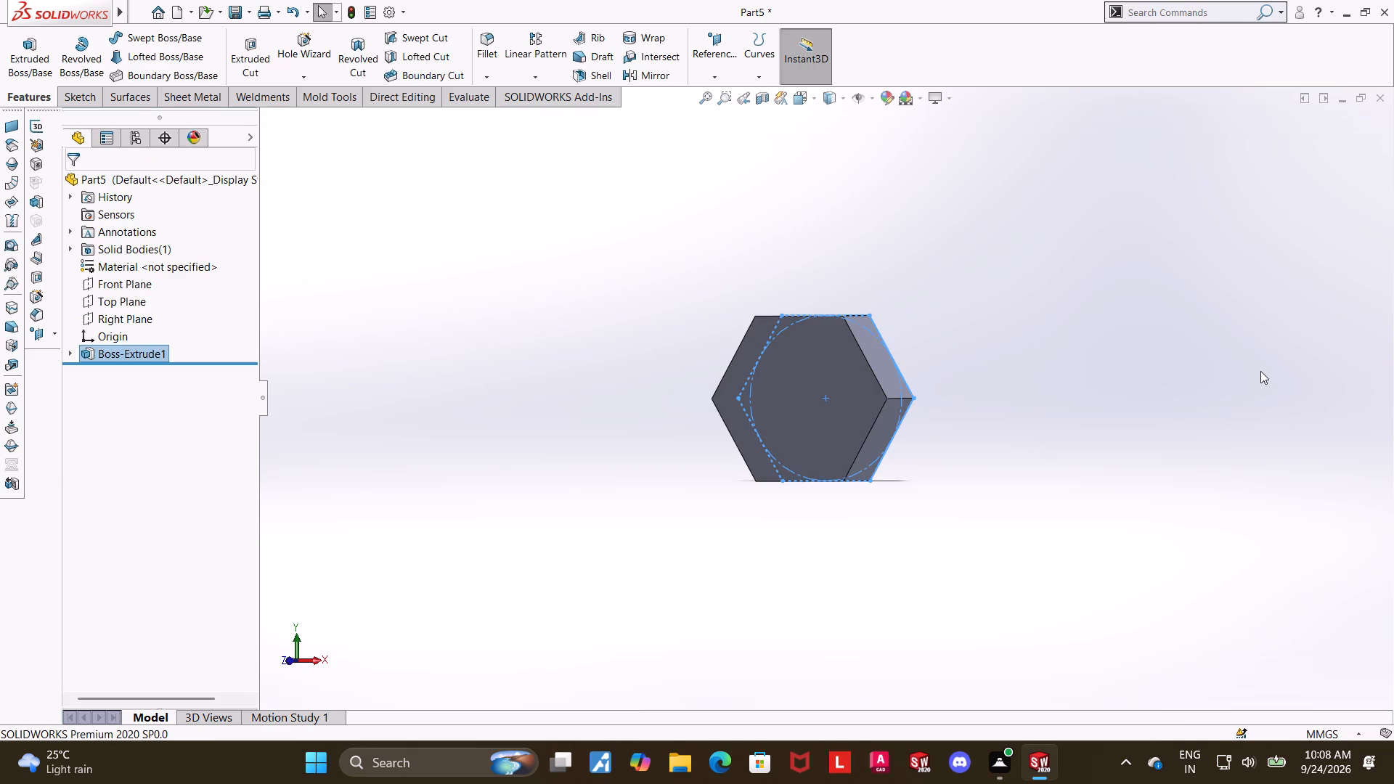
click(1260, 371)
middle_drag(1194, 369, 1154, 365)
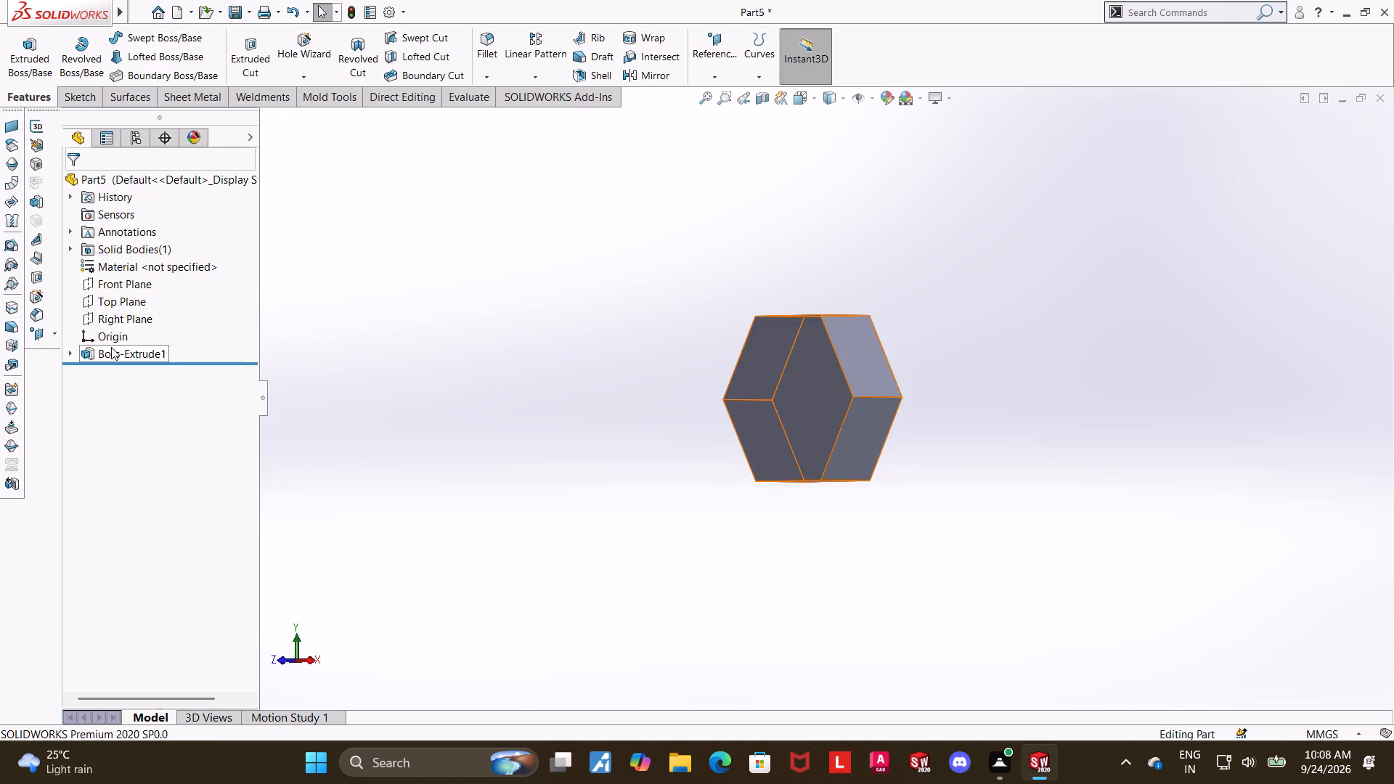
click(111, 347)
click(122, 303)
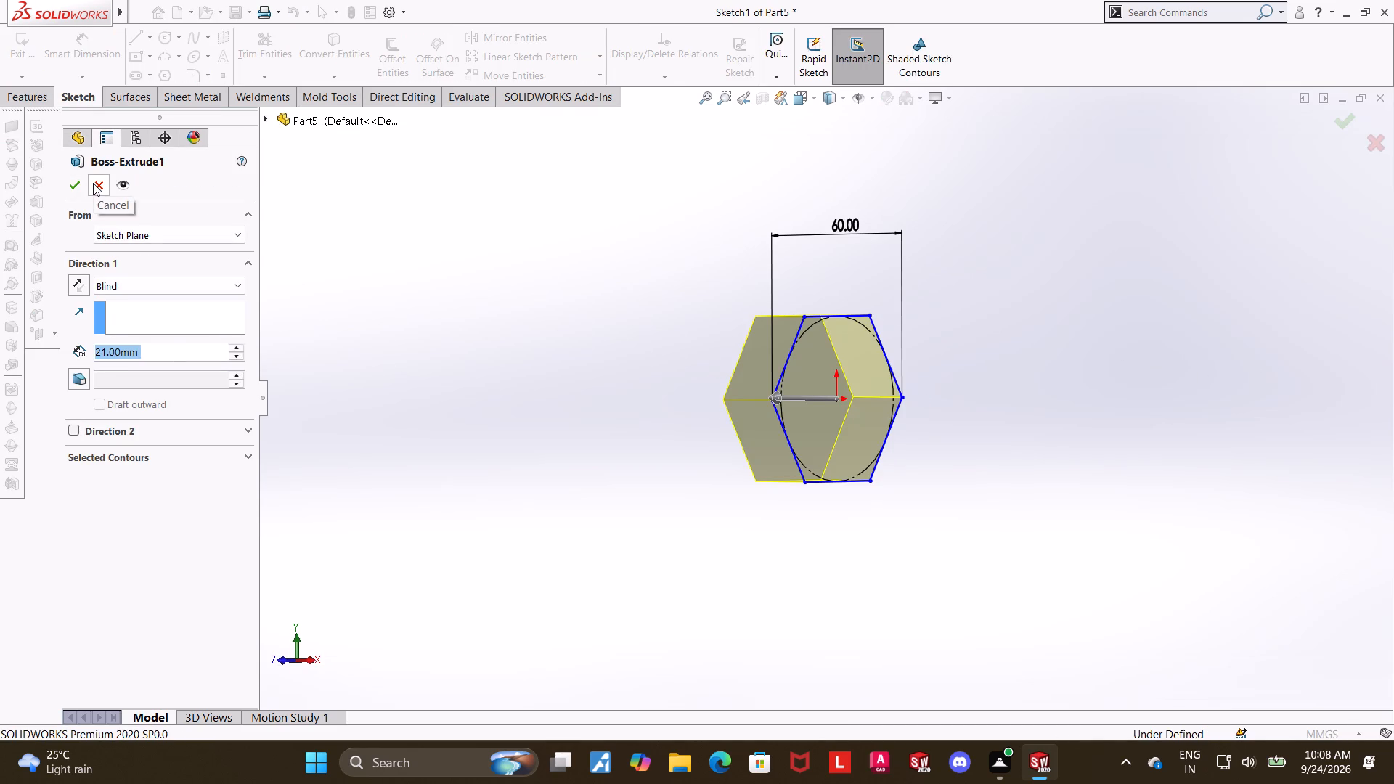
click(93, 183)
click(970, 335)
Sketch a circle about 36 mm in diameter on the hexagonal head's front face, centred on the origin.
middle_drag(922, 373, 904, 376)
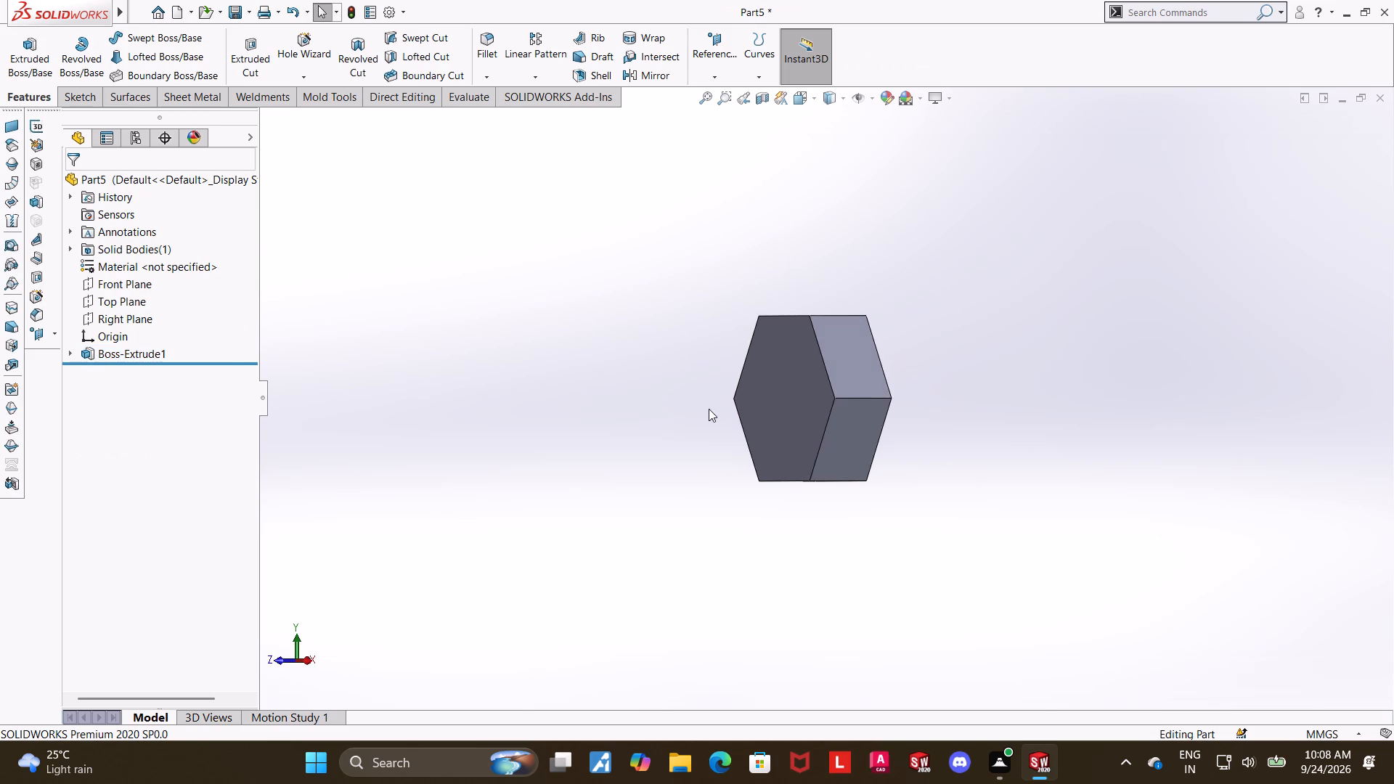
click(794, 382)
click(856, 342)
click(151, 369)
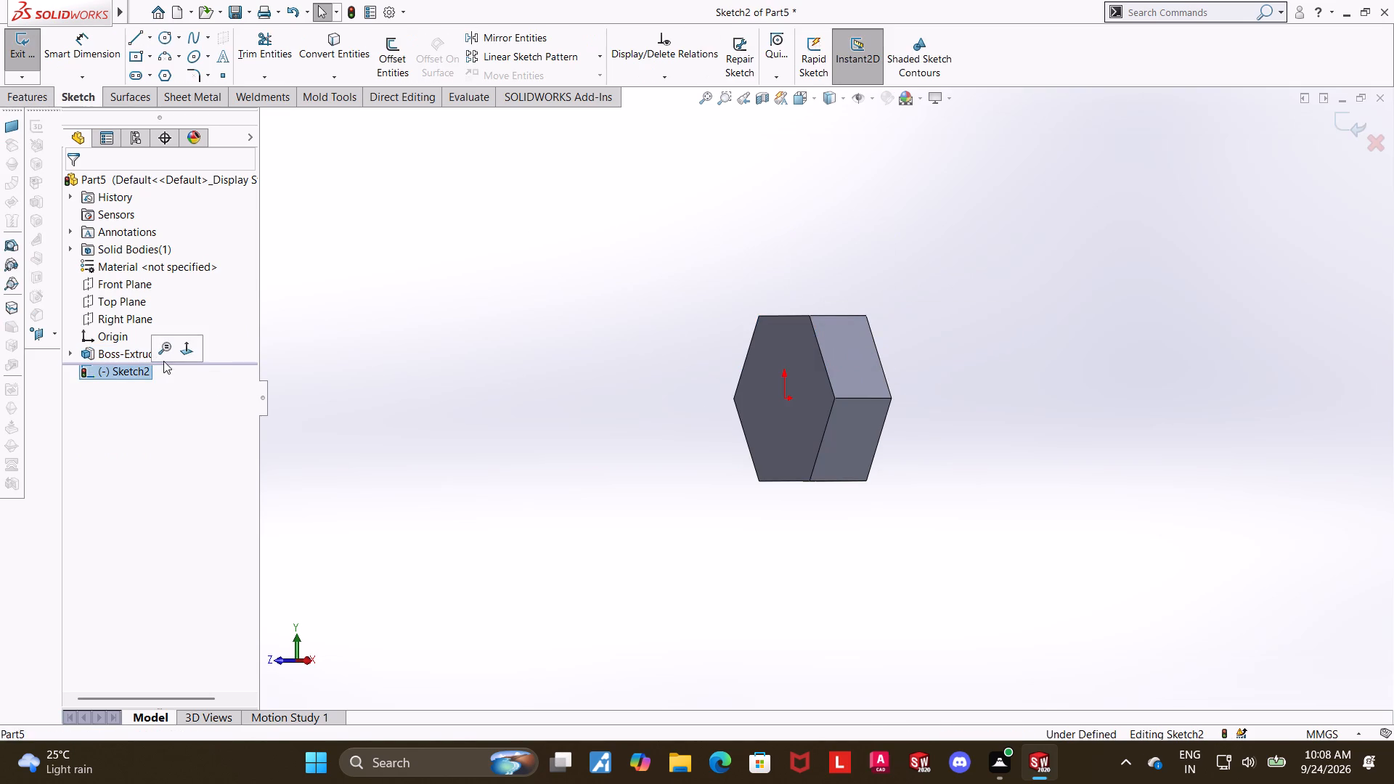
click(213, 349)
click(128, 380)
click(145, 369)
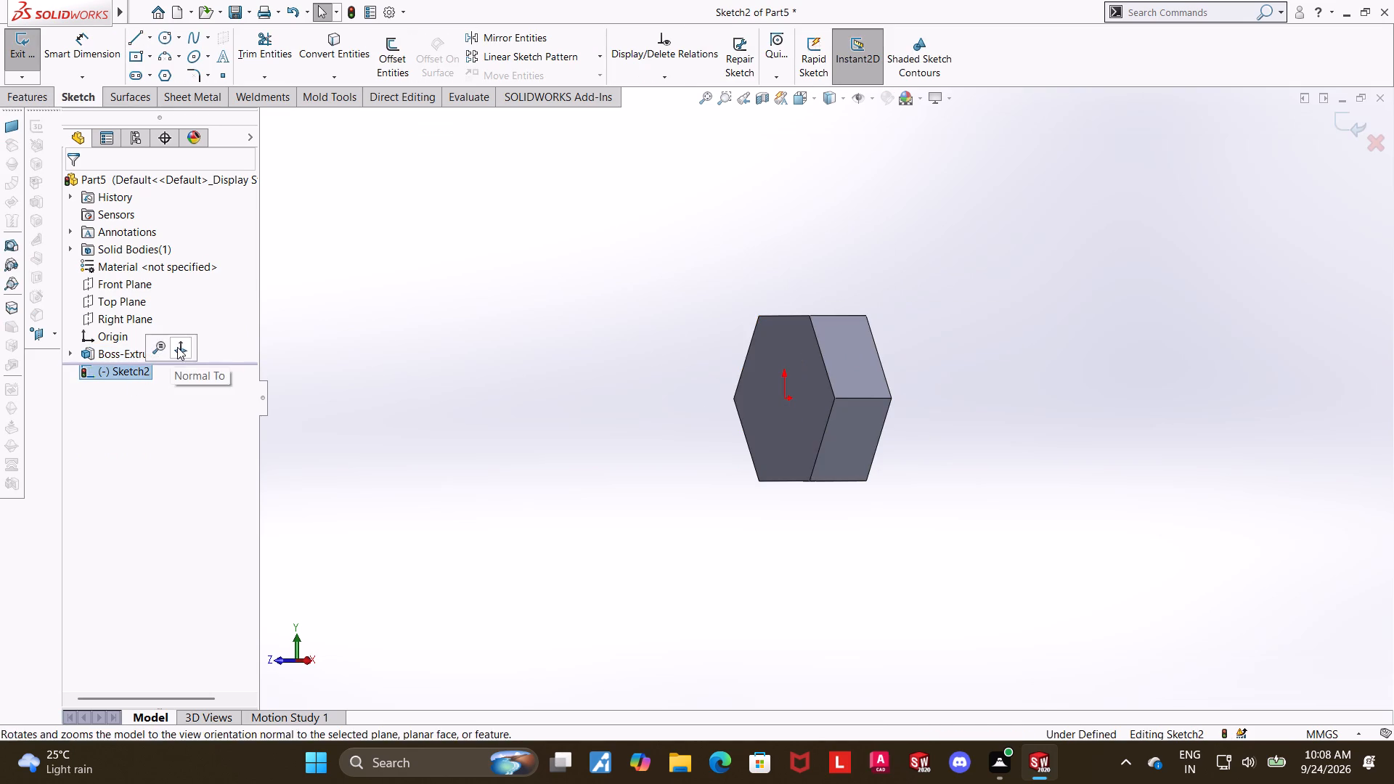
click(177, 347)
click(175, 38)
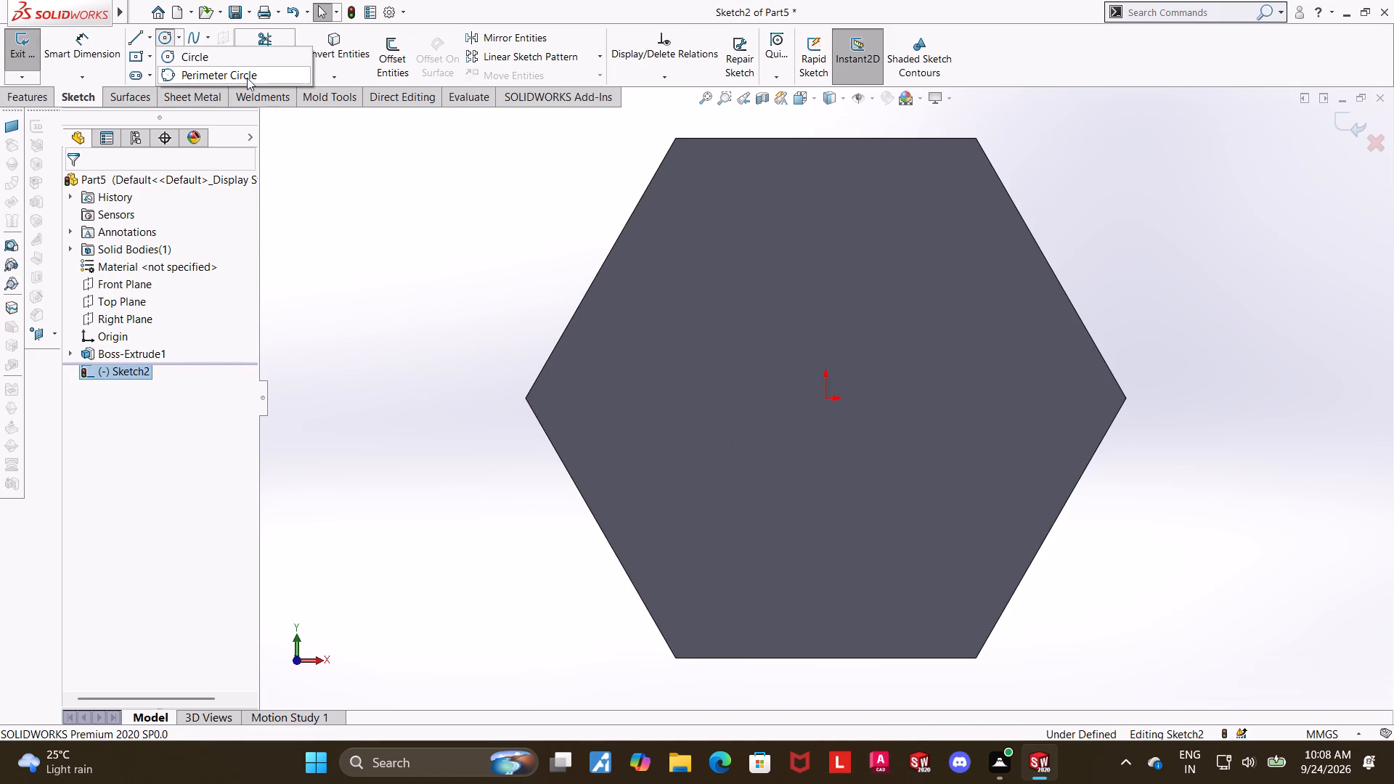
click(184, 57)
click(829, 398)
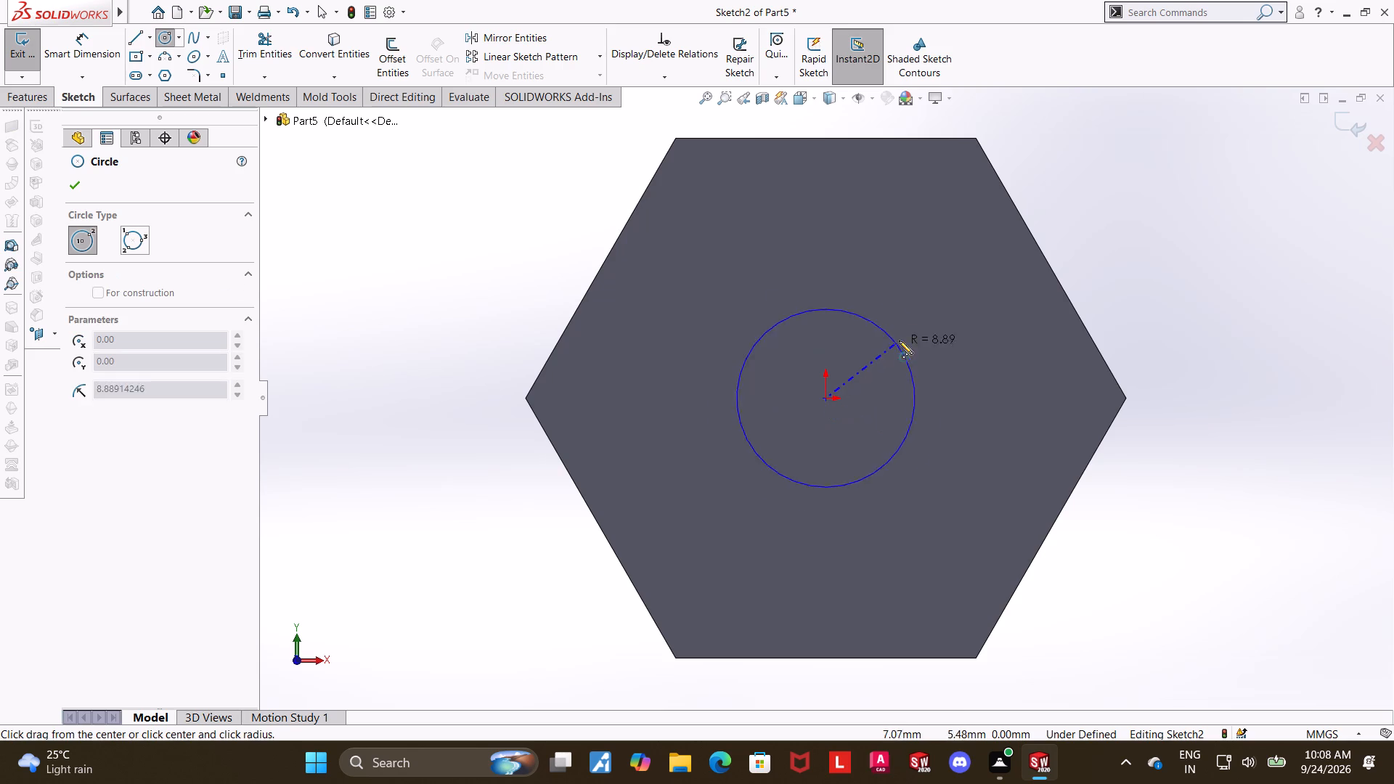
click(952, 272)
key(Escape)
key(Escape)
Dimension the circle's diameter as 30 mm and finish the sketch.
click(78, 50)
scroll(697, 264, up, 3)
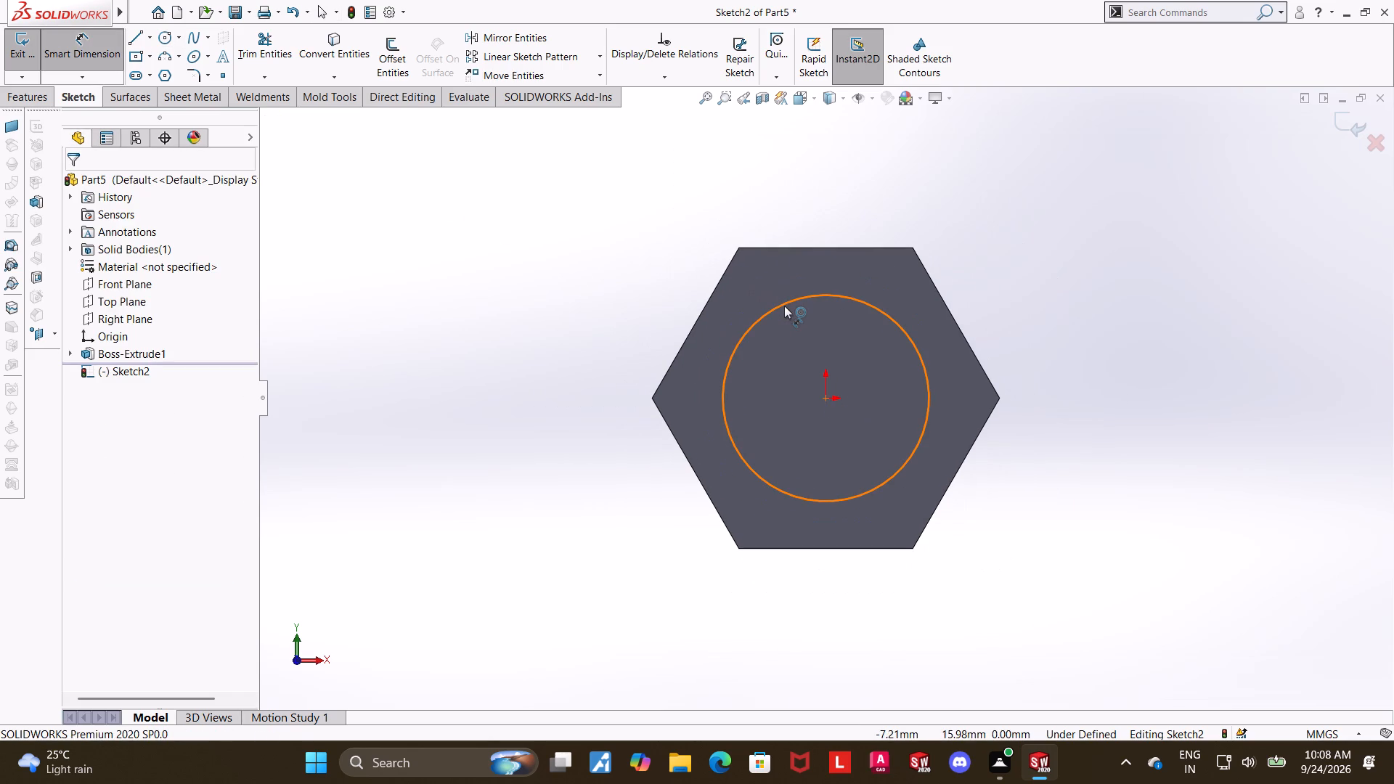
double_click(784, 306)
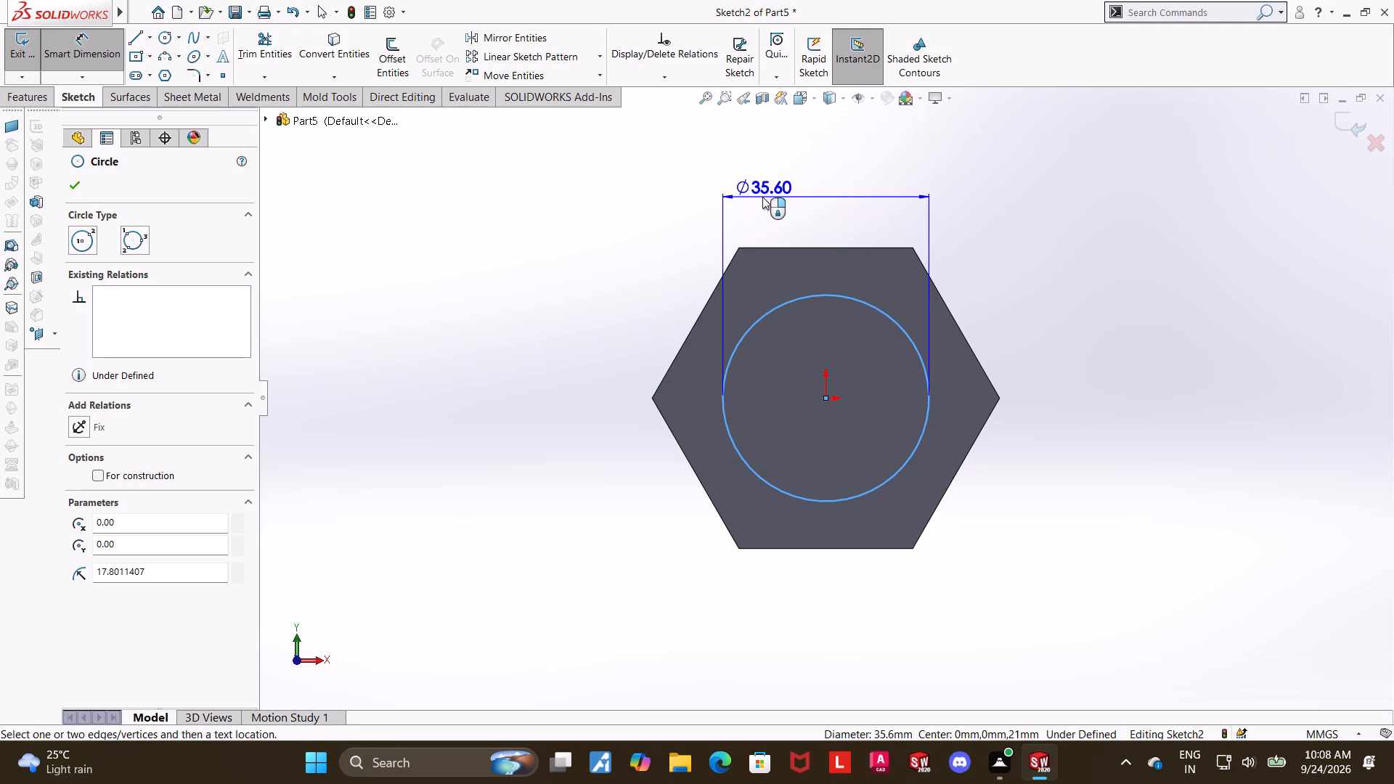
click(762, 197)
text(30)
key(Return)
key(Escape)
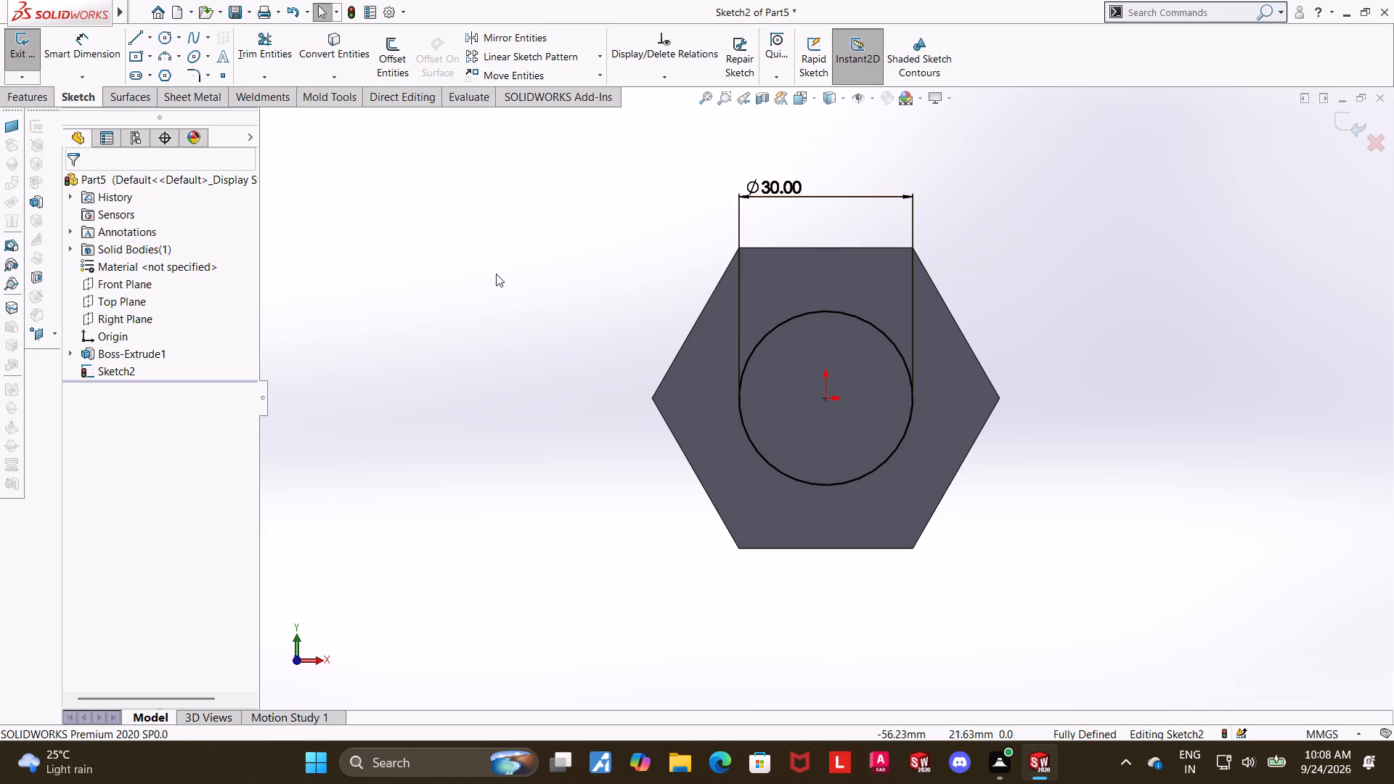
click(1348, 122)
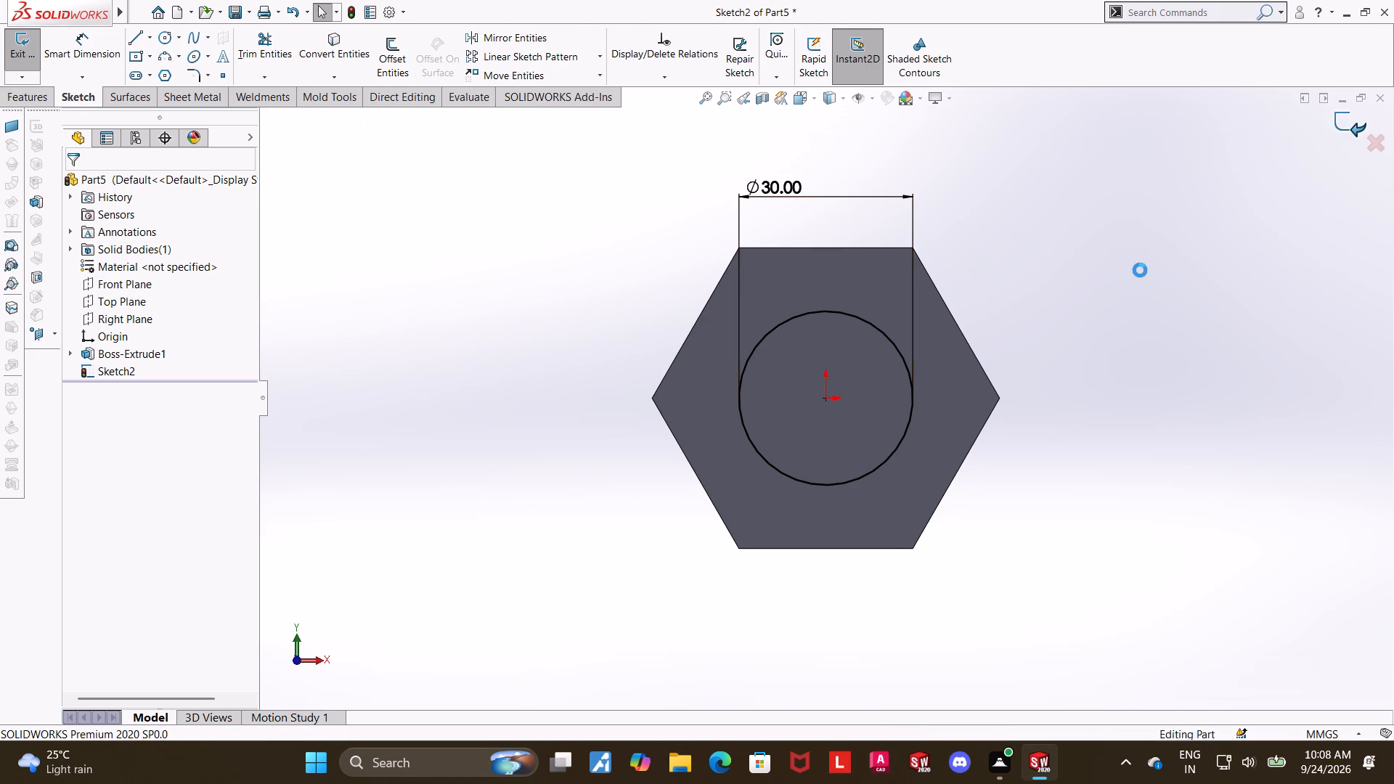
Extrude the circle 200 mm outward from the hexagonal head, merged with it, to form the bolt shank.
middle_drag(1123, 271, 1104, 271)
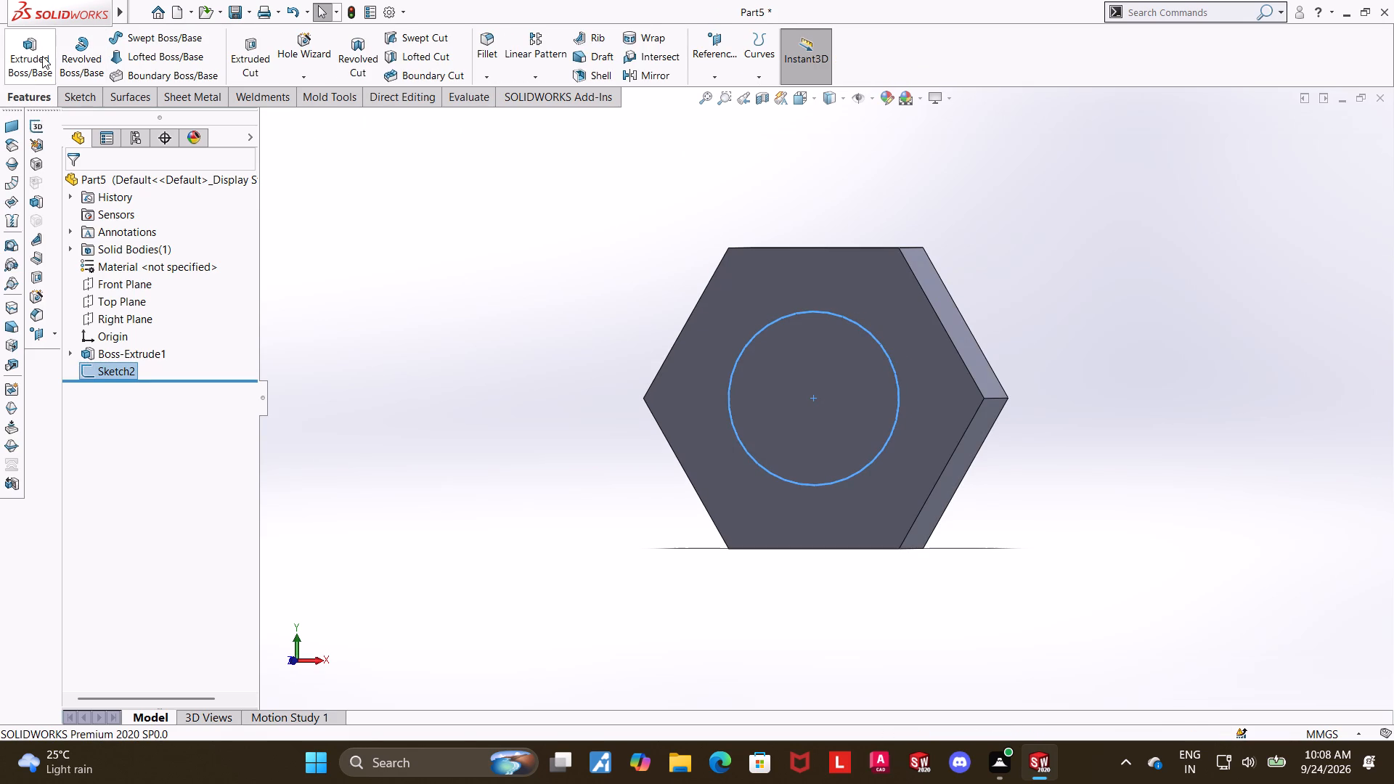
click(42, 56)
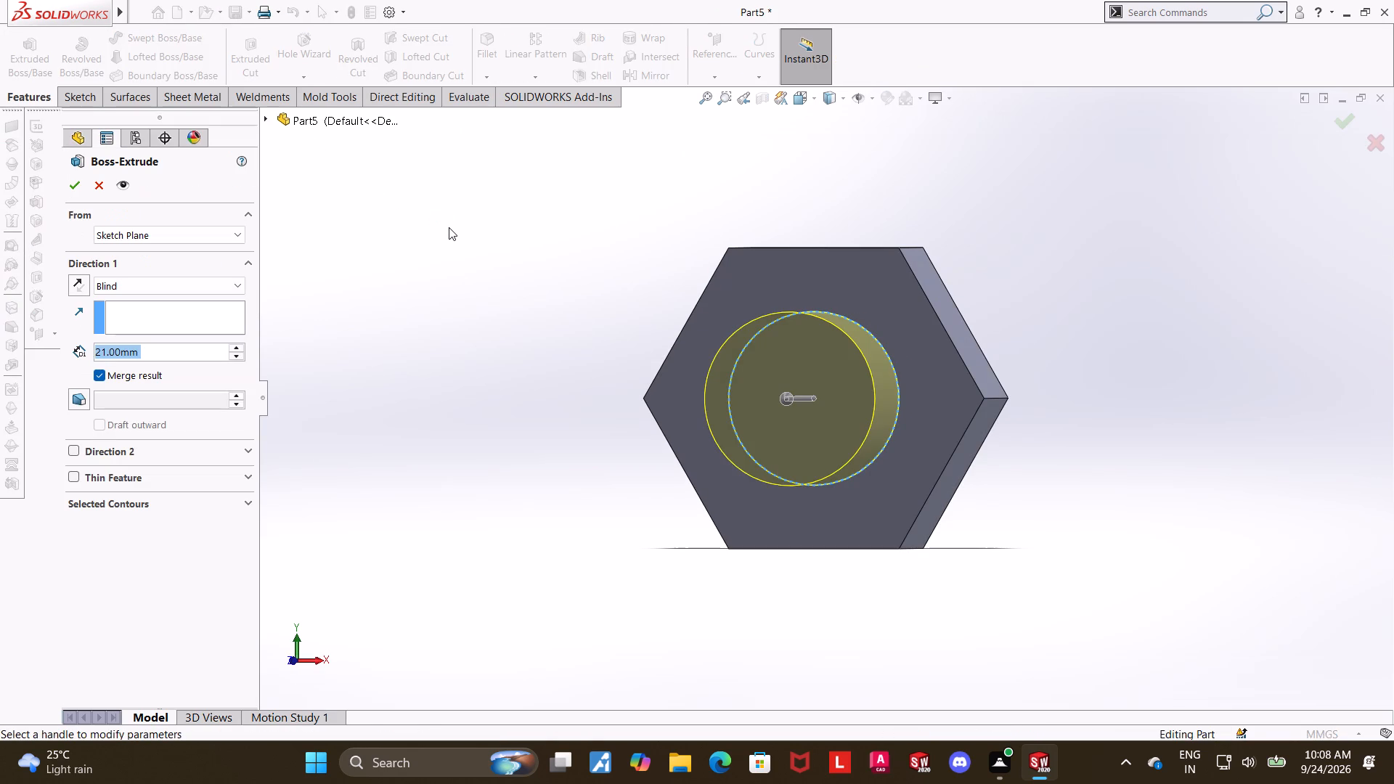
text(200)
key(Return)
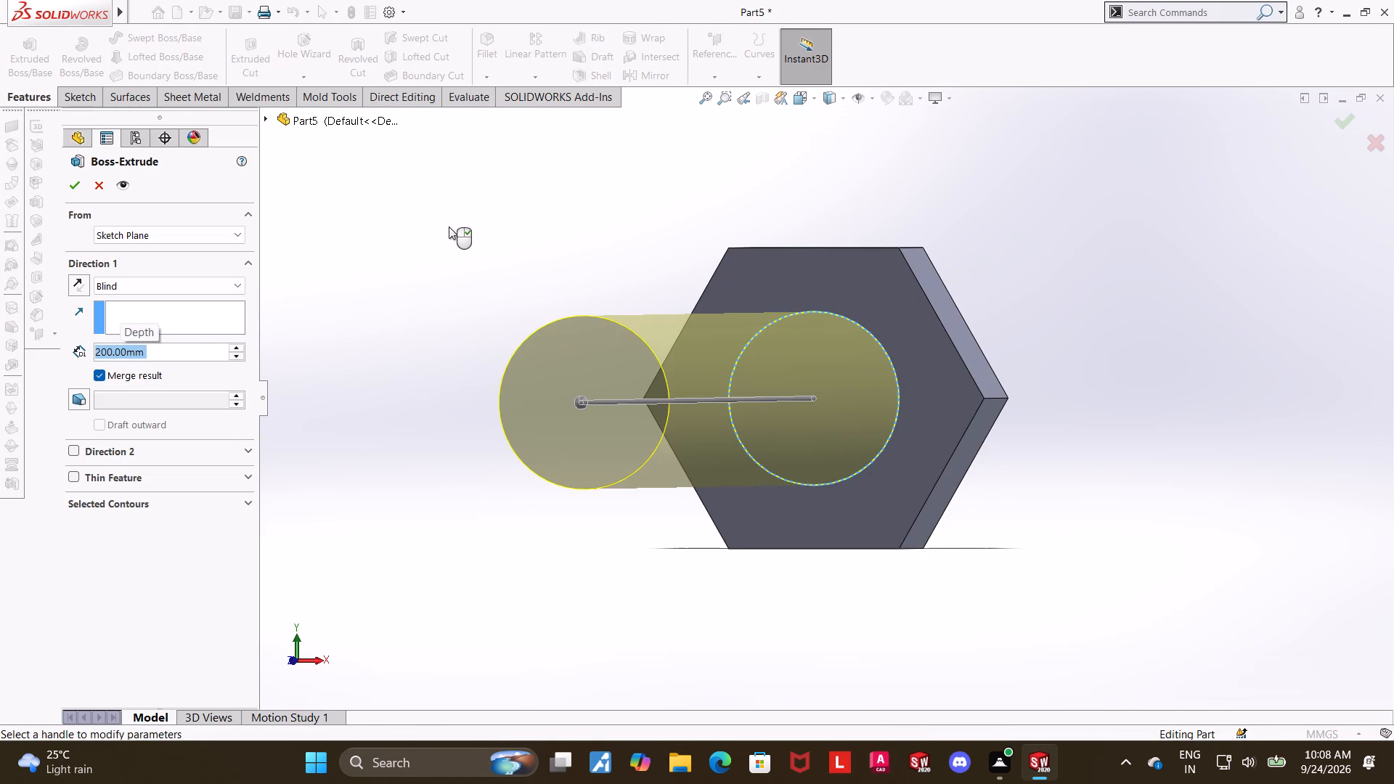
click(86, 192)
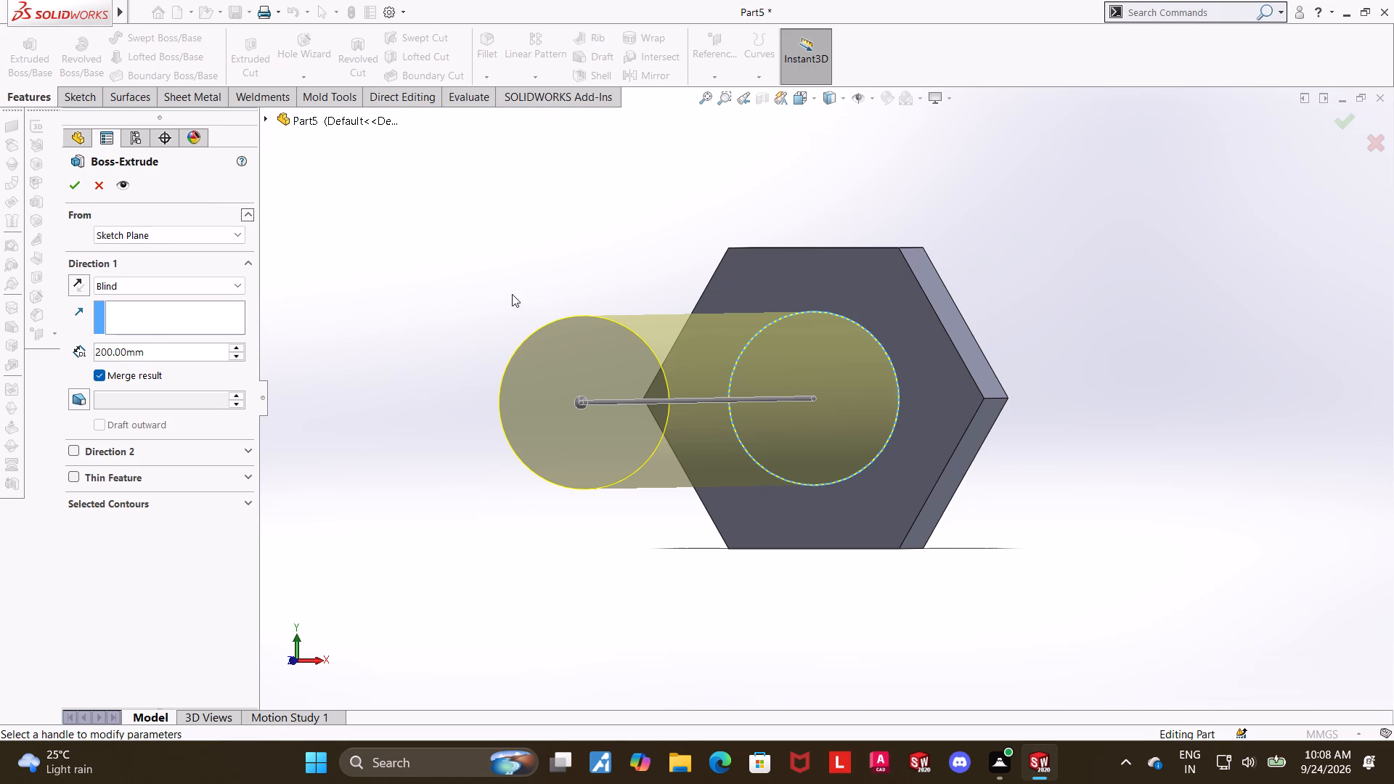
click(68, 188)
click(495, 263)
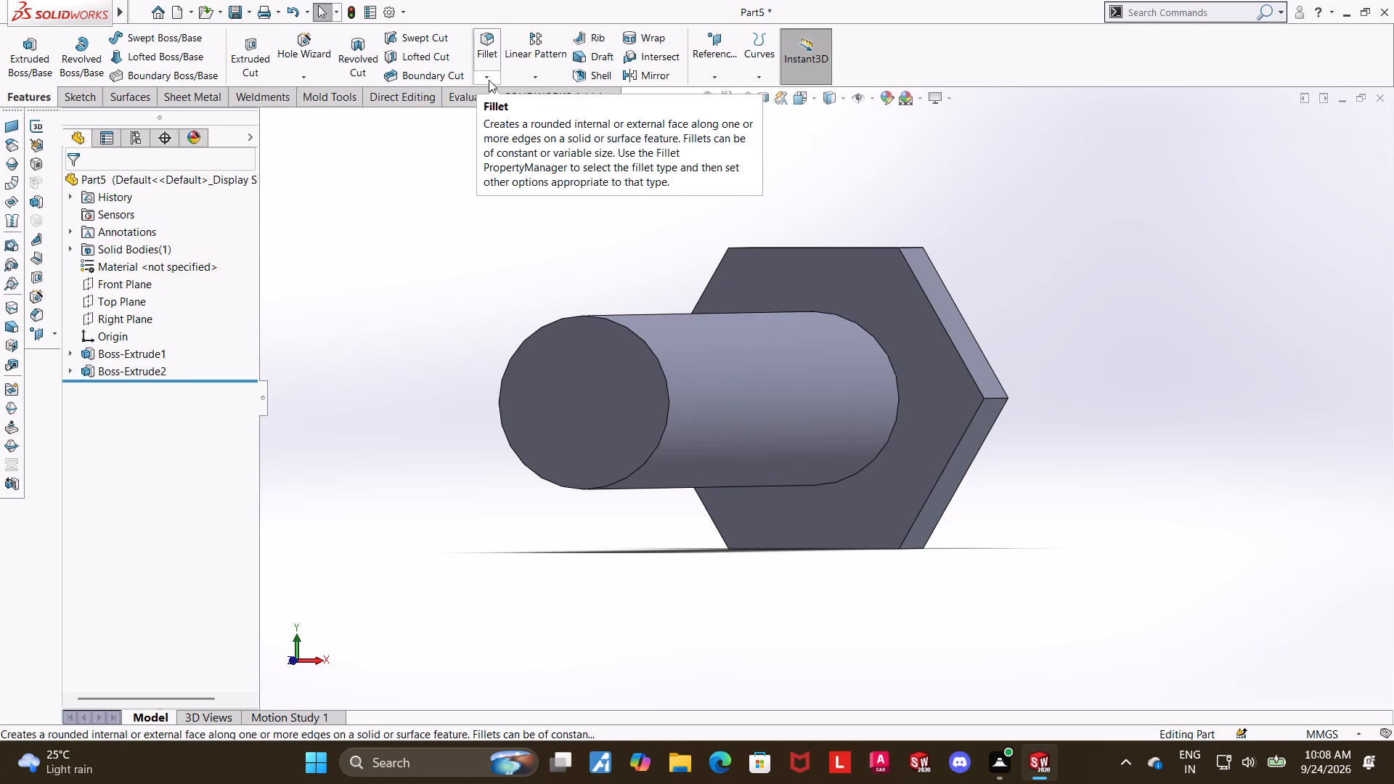
click(396, 208)
Start a cosmetic thread on the circular edge of the shank's free end, choosing ISO machine thread size M30x2.0.
scroll(412, 211, up, 1)
middle_drag(412, 211, 397, 239)
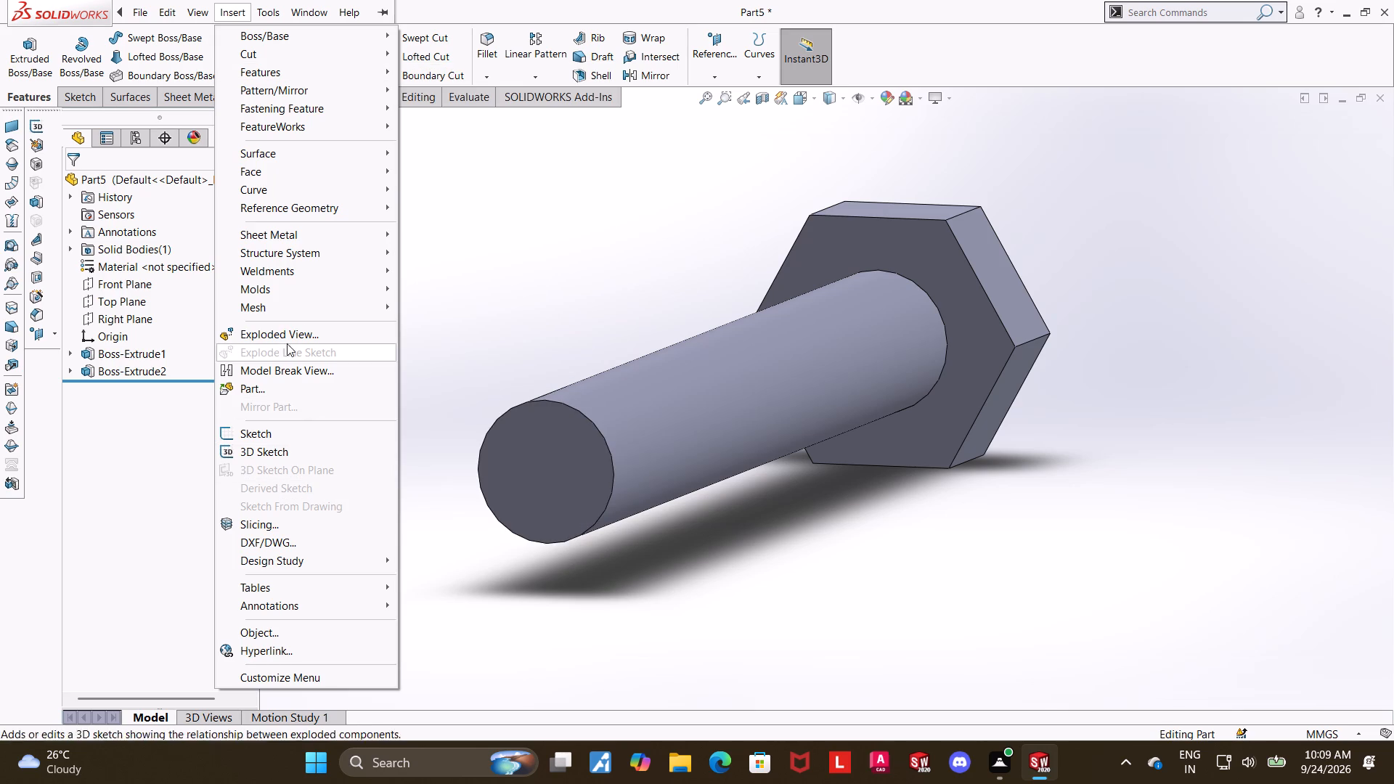
click(1229, 136)
click(1167, 14)
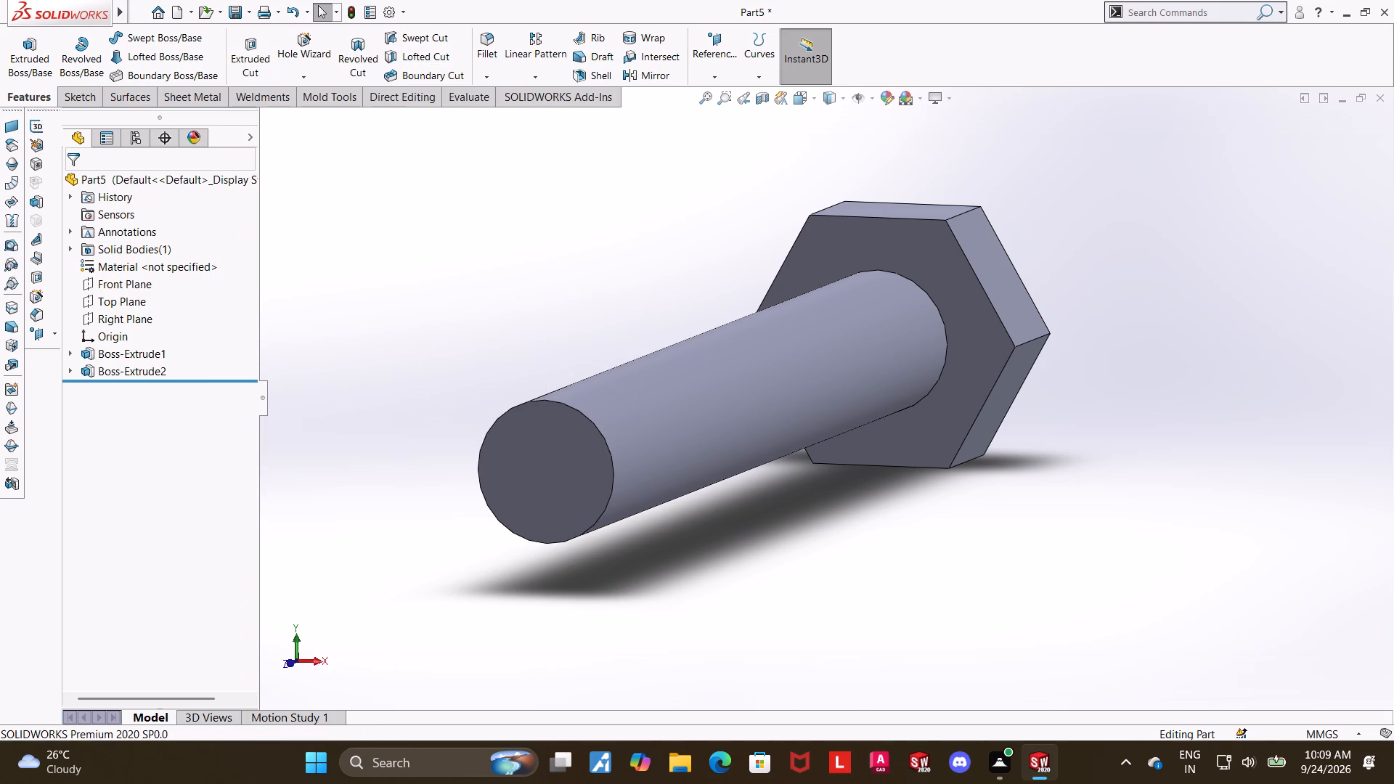
text(cosmeti)
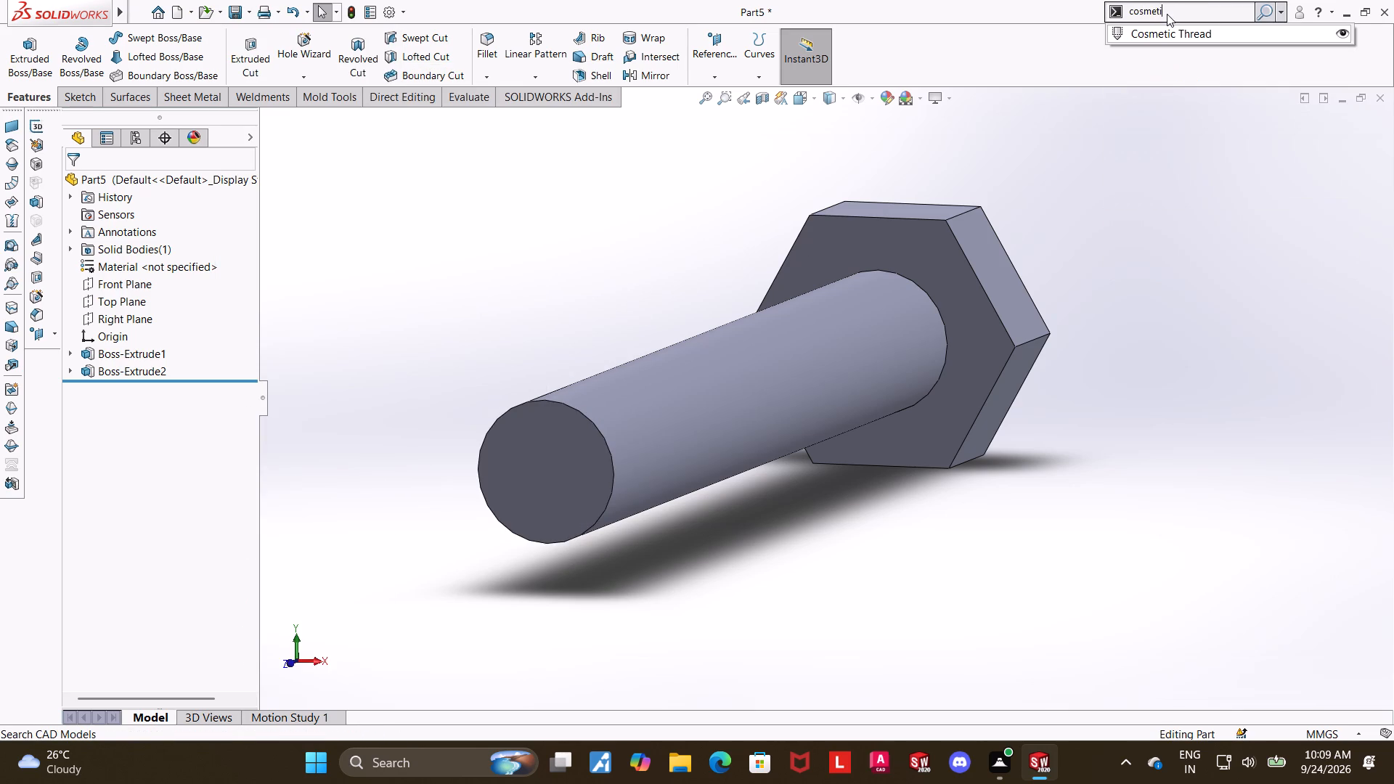
click(1170, 38)
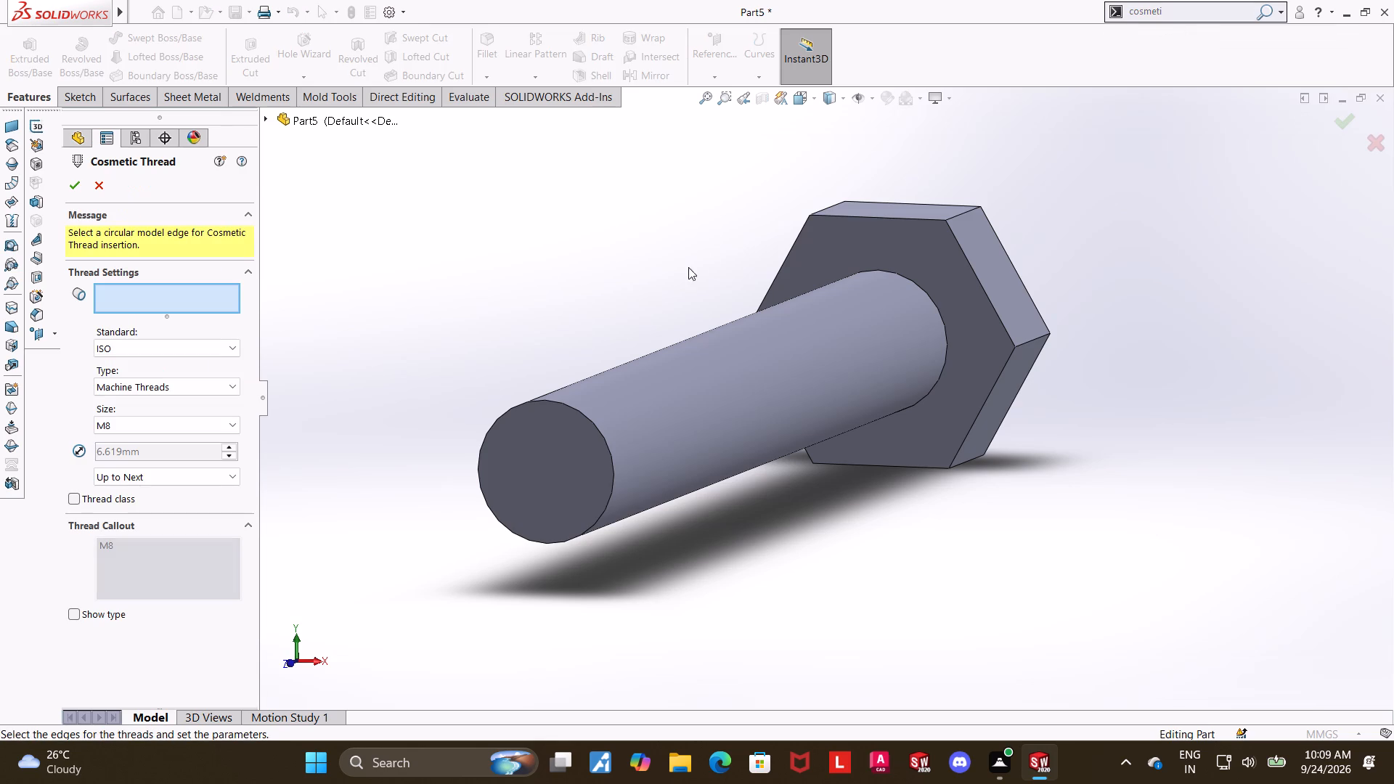
click(535, 401)
middle_drag(431, 322, 408, 345)
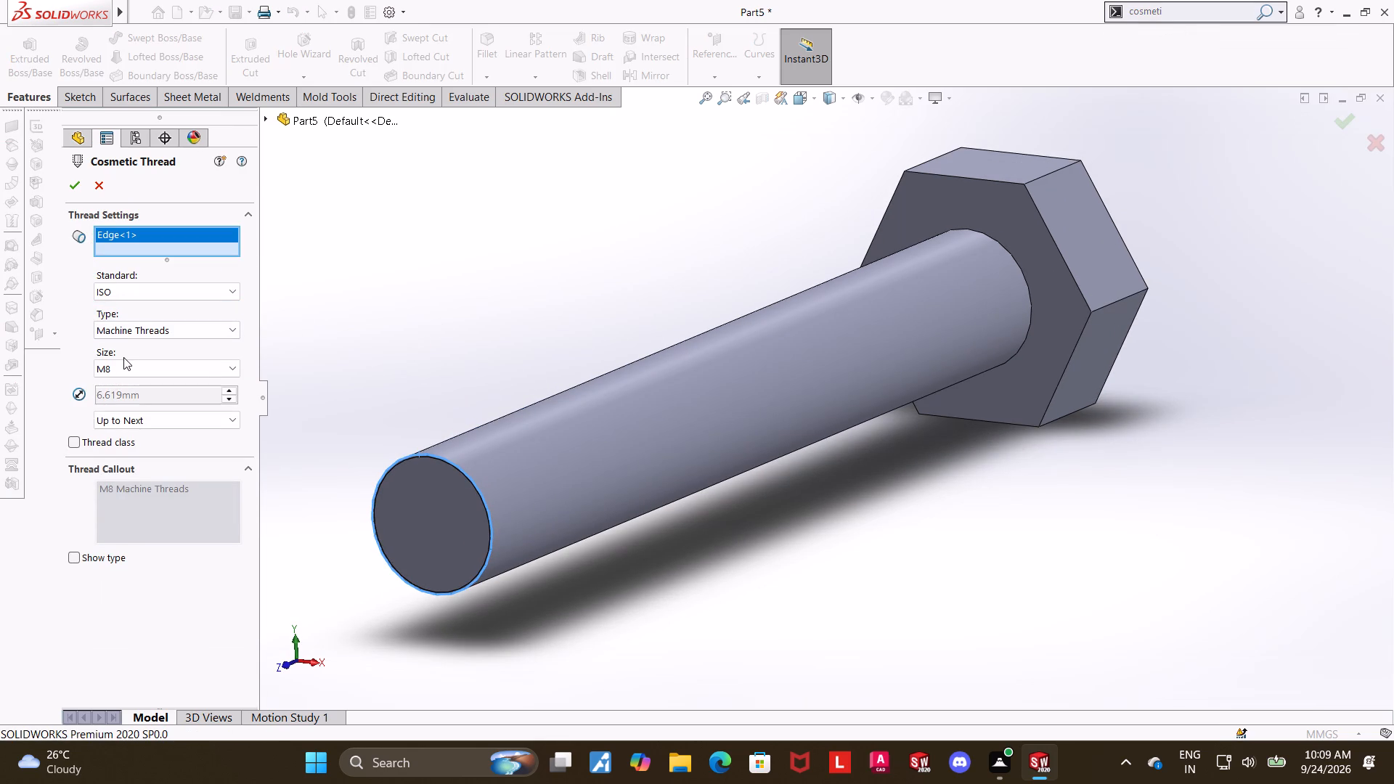
click(127, 362)
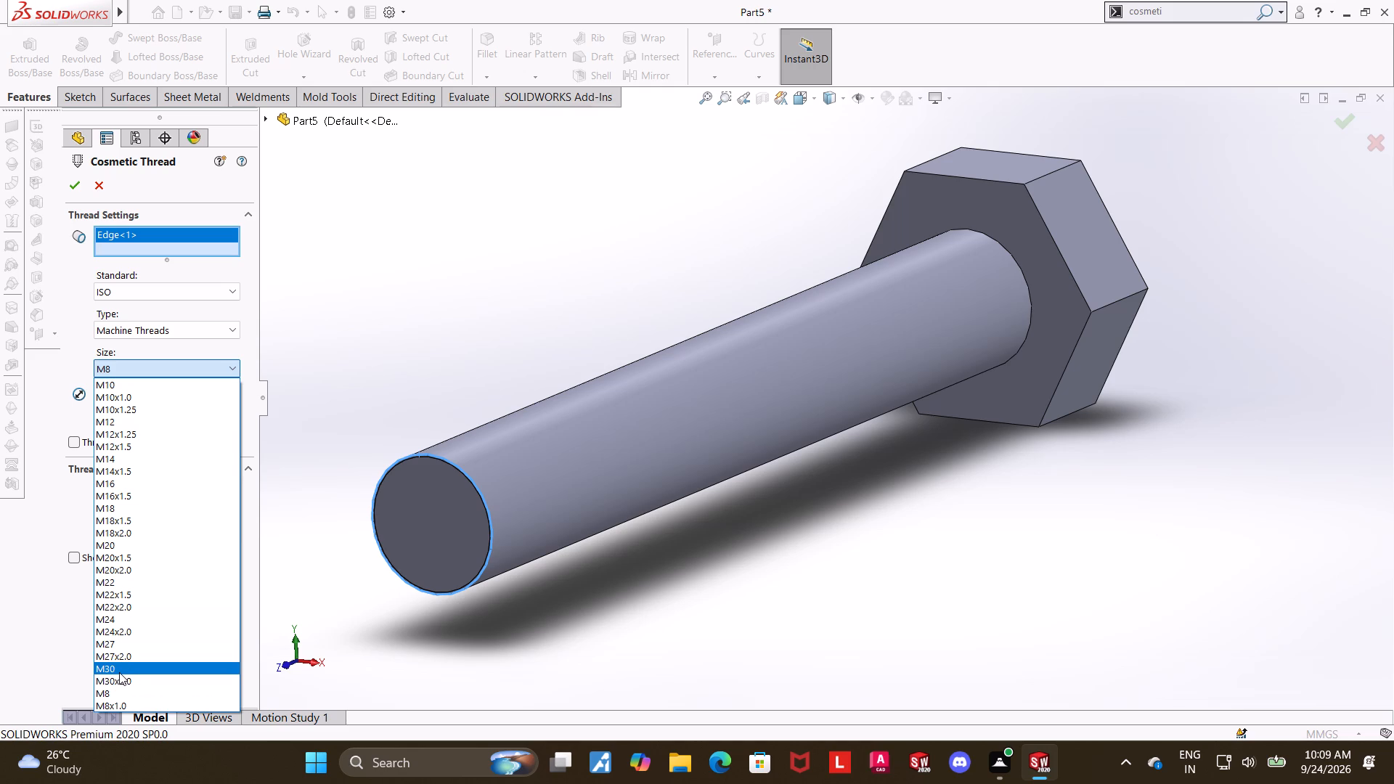
scroll(126, 680, down, 1)
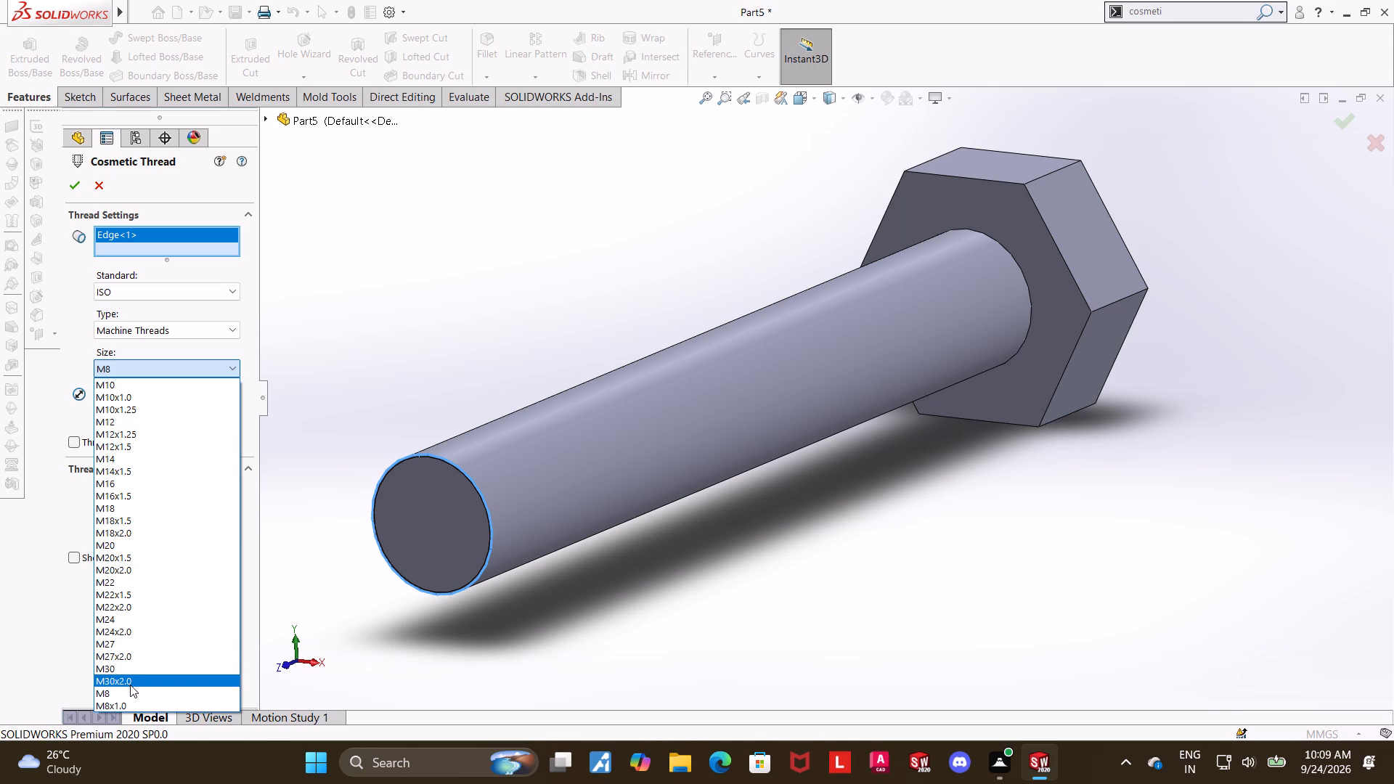
double_click(130, 685)
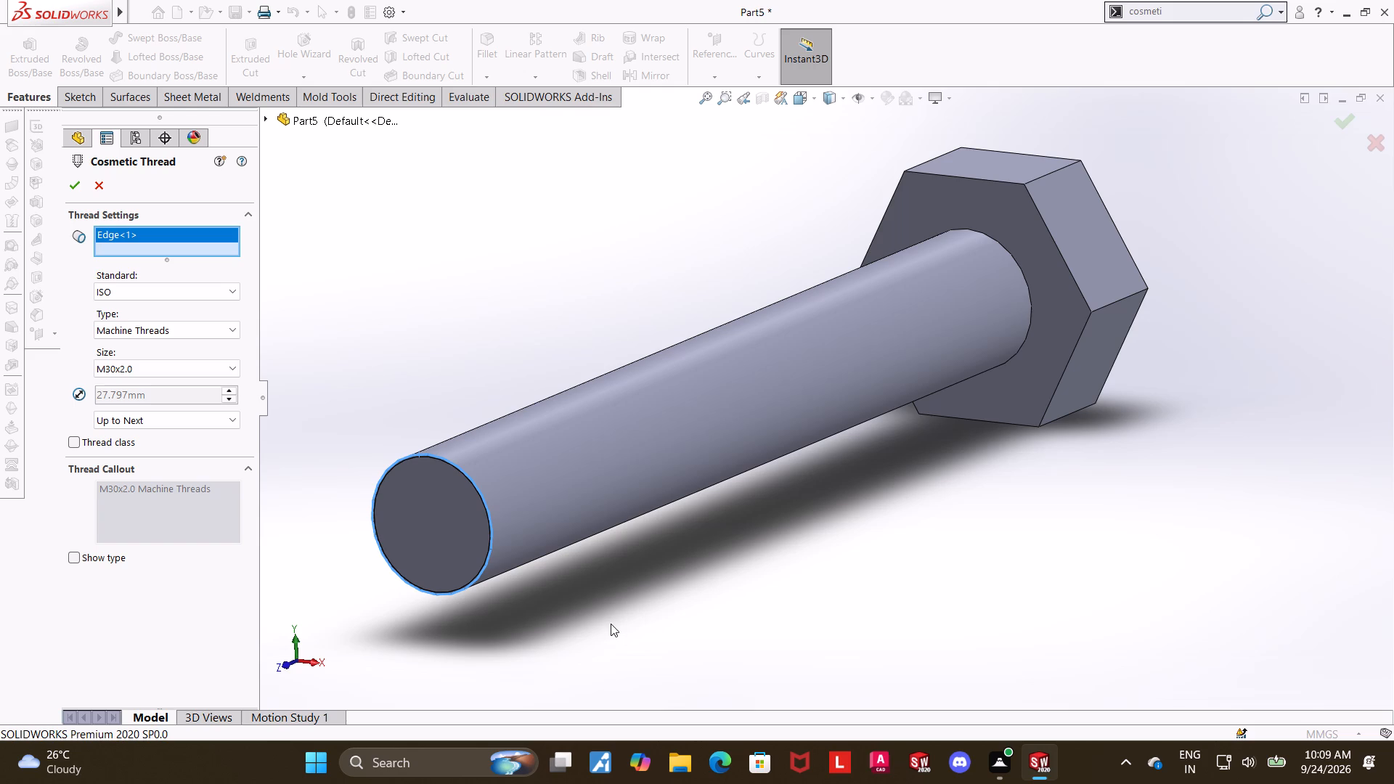
scroll(608, 619, up, 1)
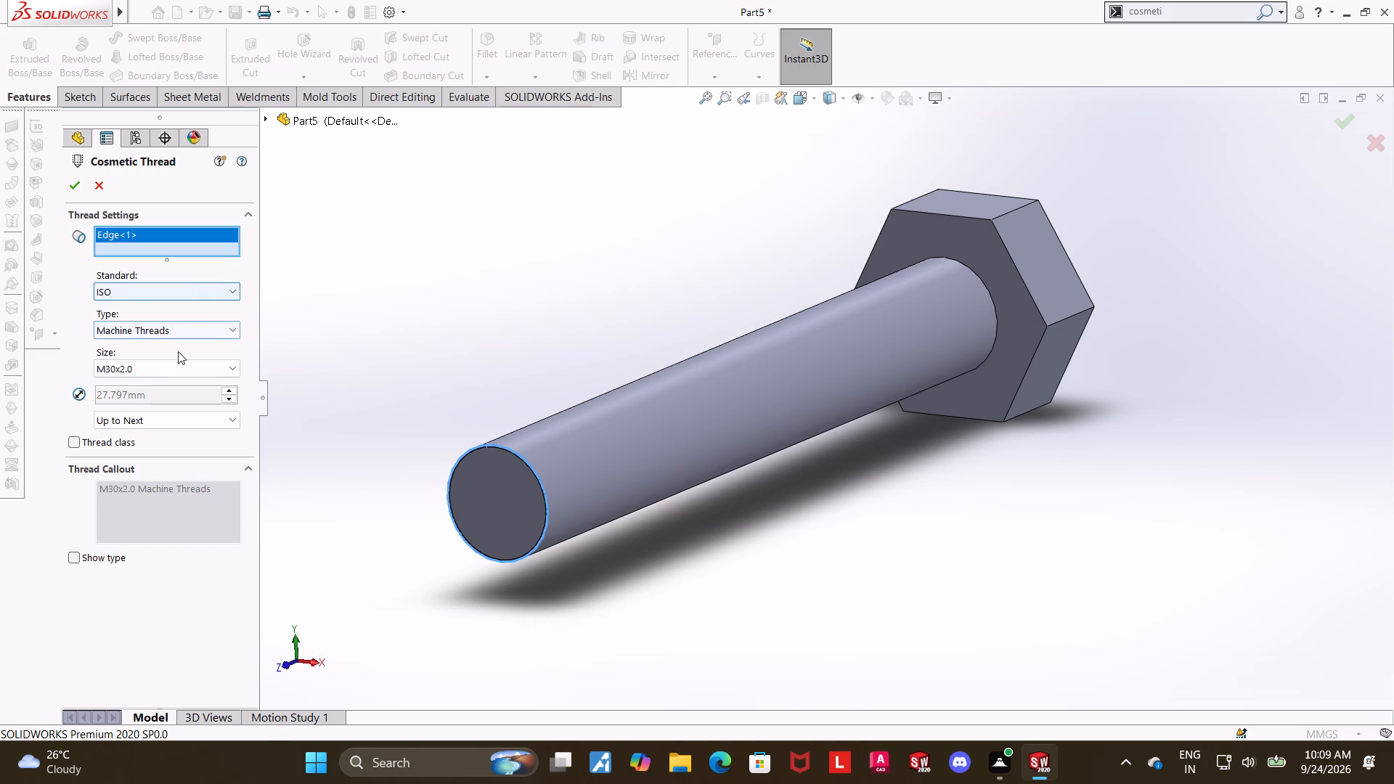
Make the cosmetic thread blind, 42 mm deep, starting from the shank's free end face, and apply it.
click(150, 420)
click(141, 435)
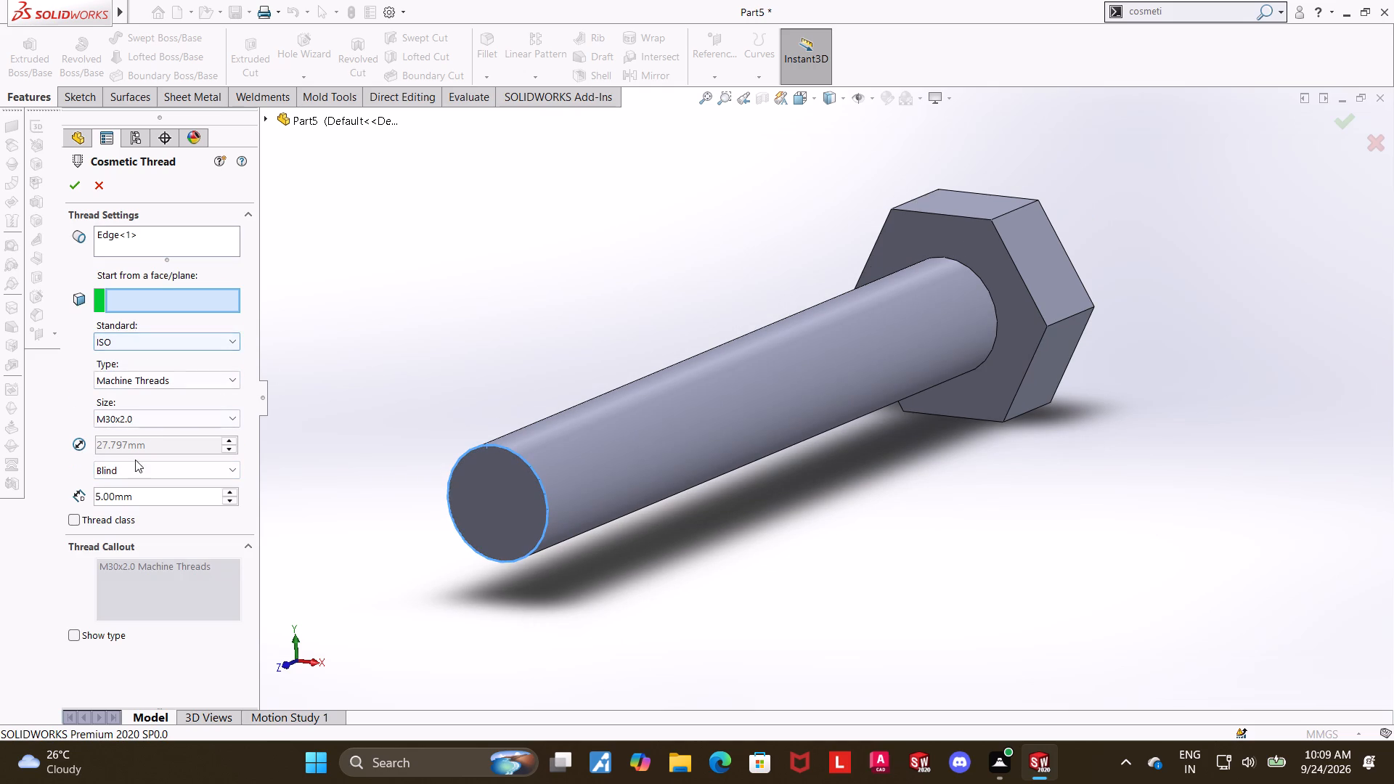
drag(151, 499, 28, 500)
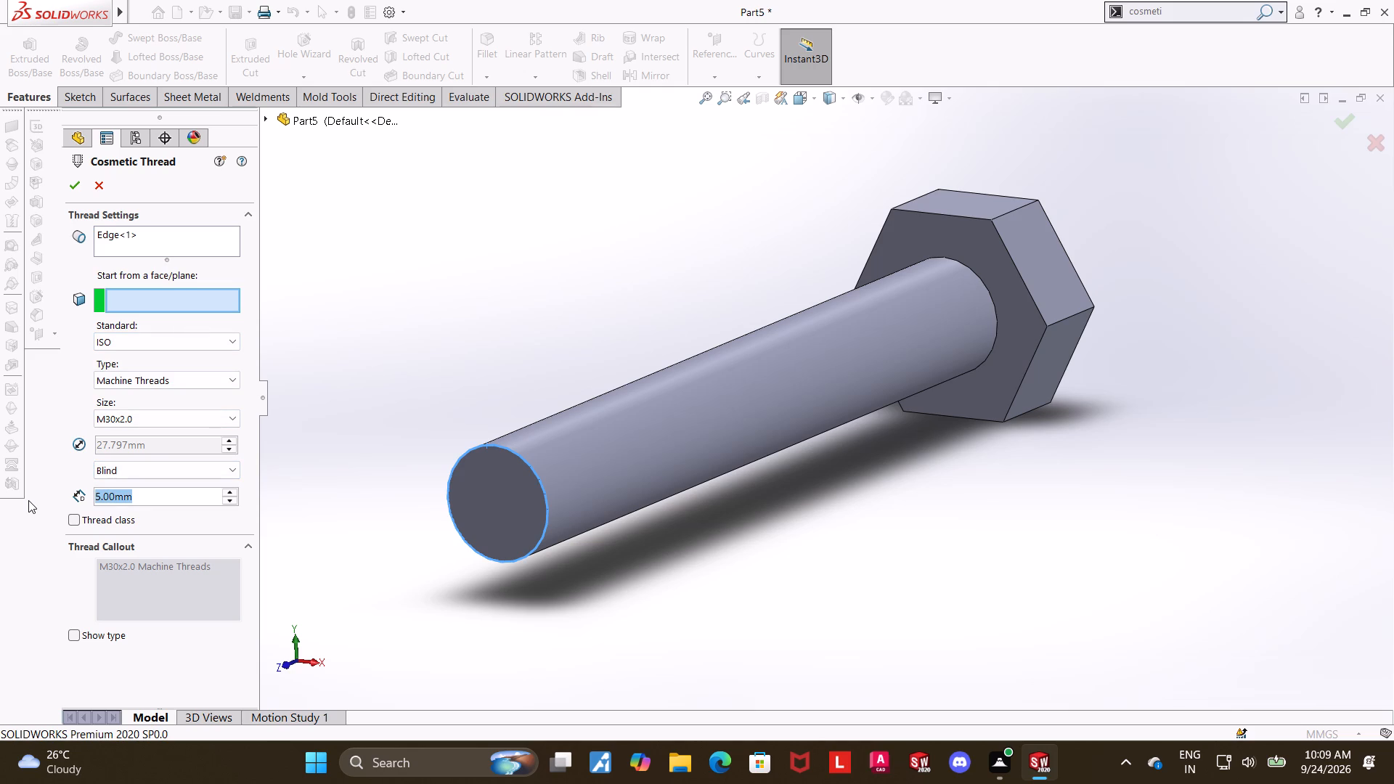
text(42)
key(Return)
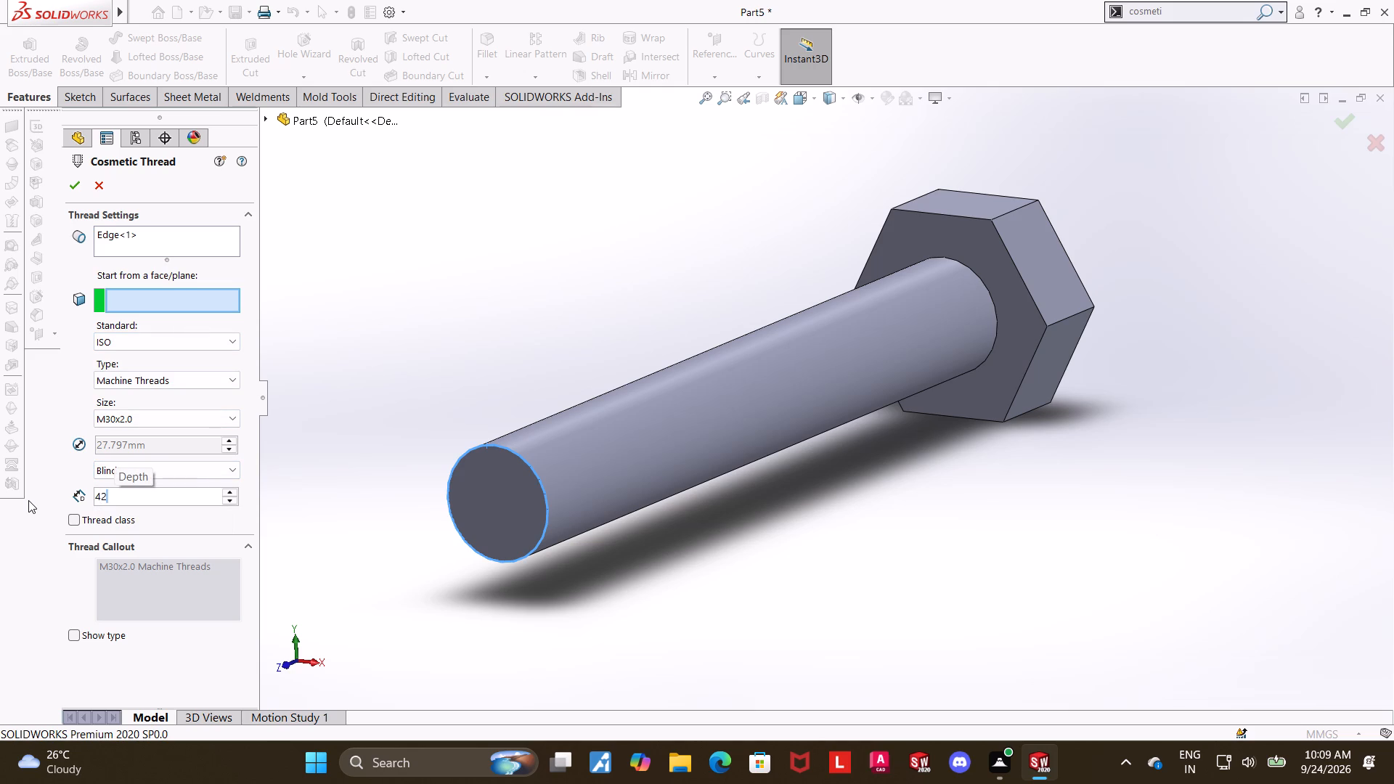
click(492, 497)
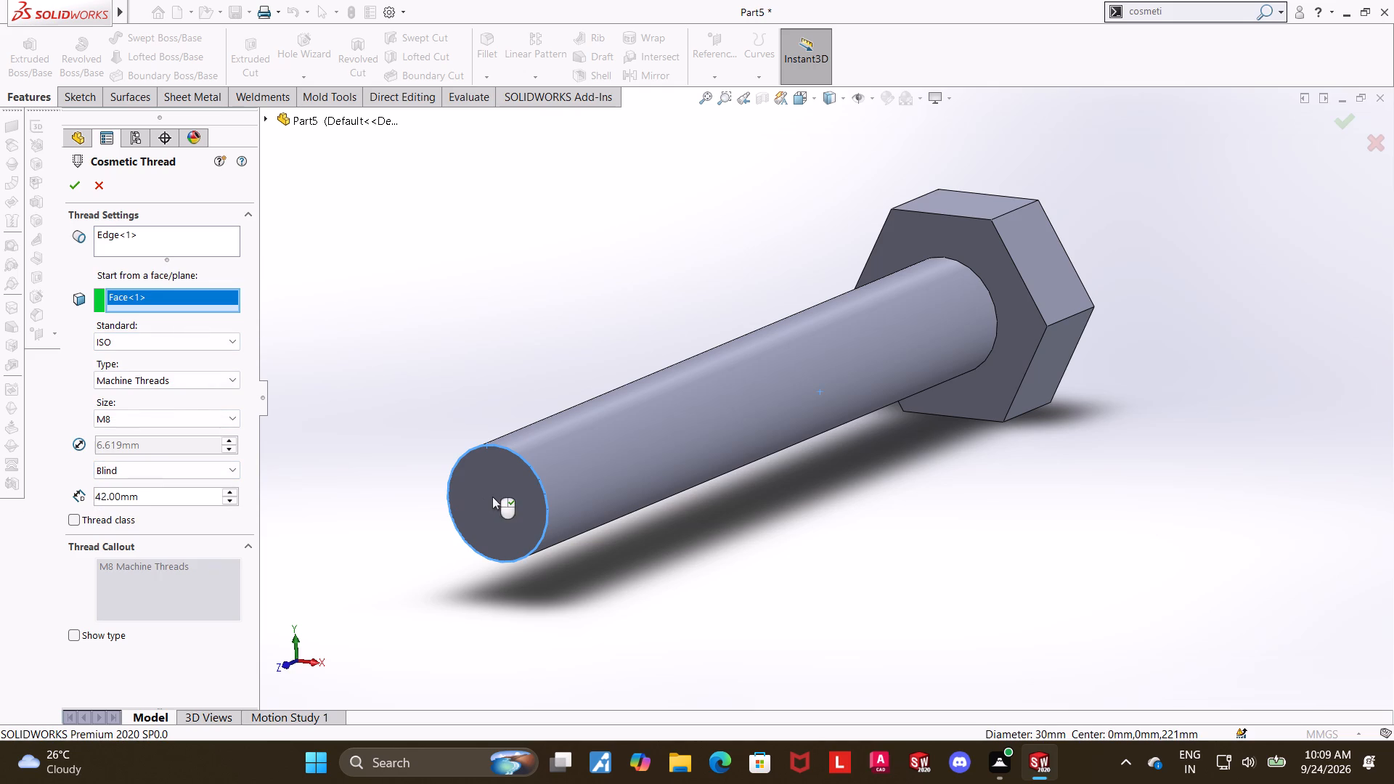
click(69, 186)
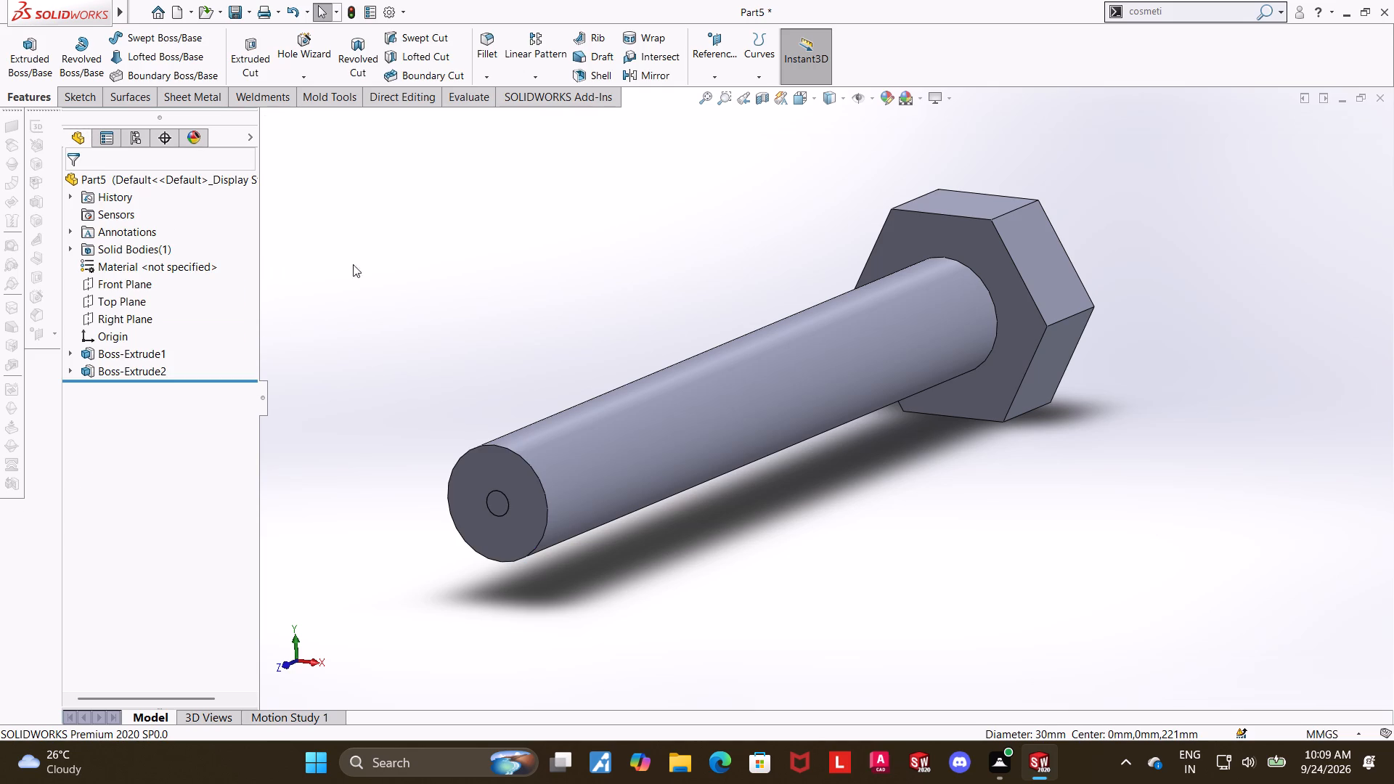
click(428, 272)
Enable shaded cosmetic threads in the document's detailing properties.
click(392, 12)
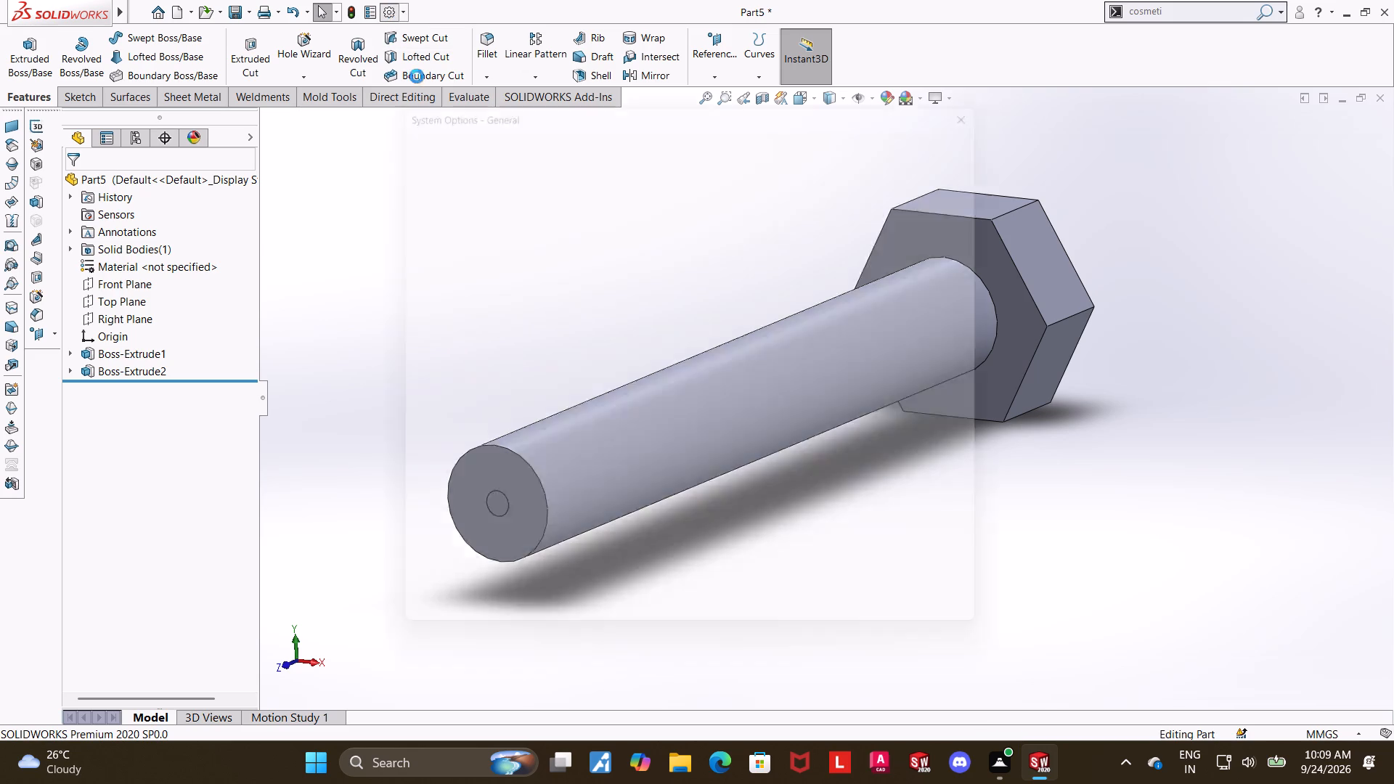
click(520, 122)
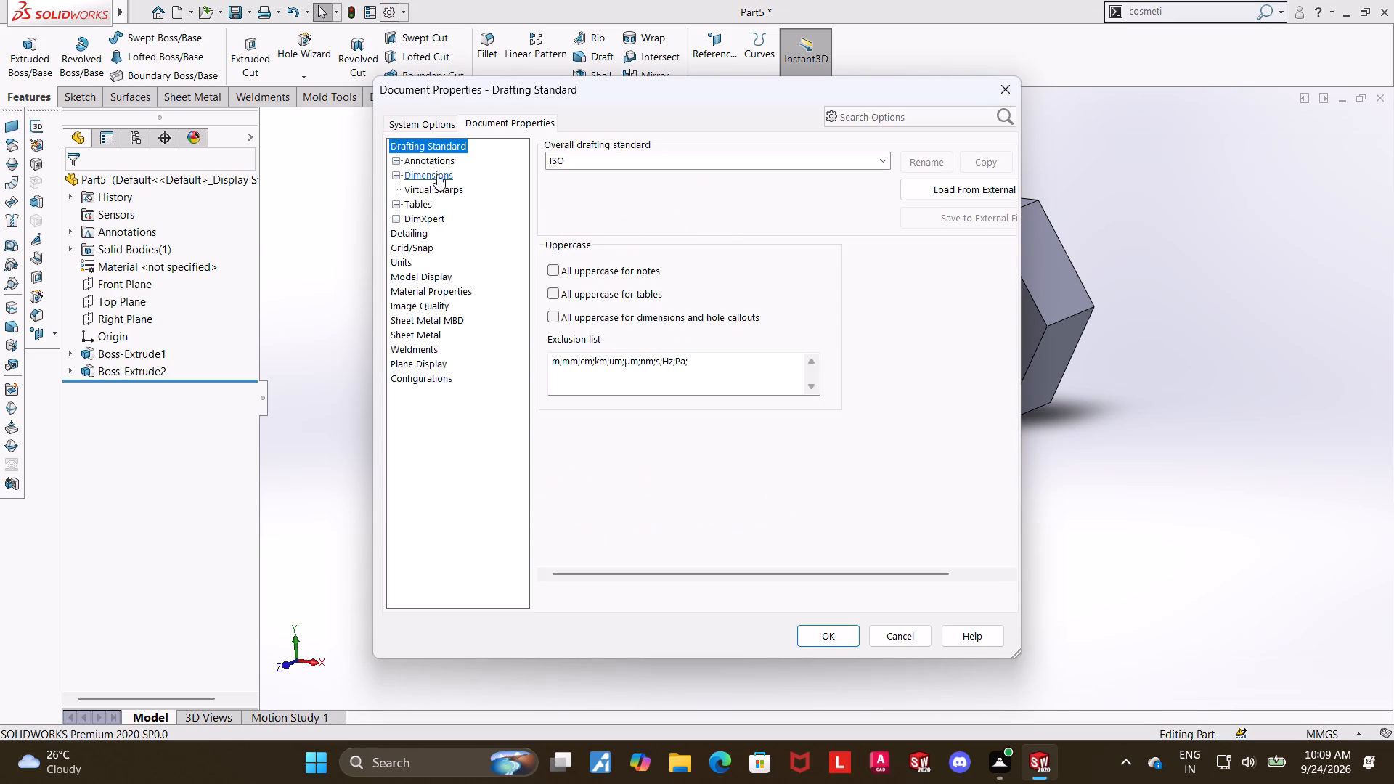
click(428, 232)
click(673, 158)
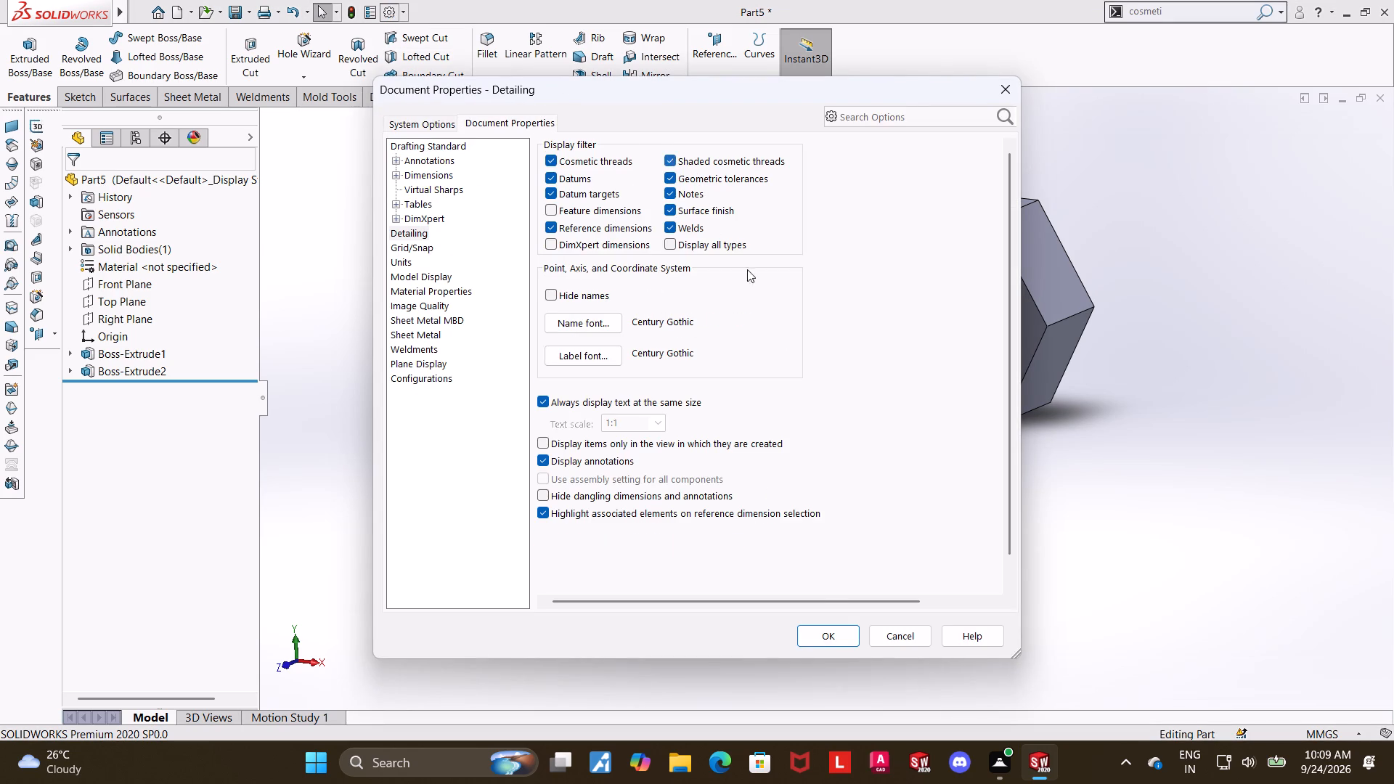
click(834, 641)
click(958, 591)
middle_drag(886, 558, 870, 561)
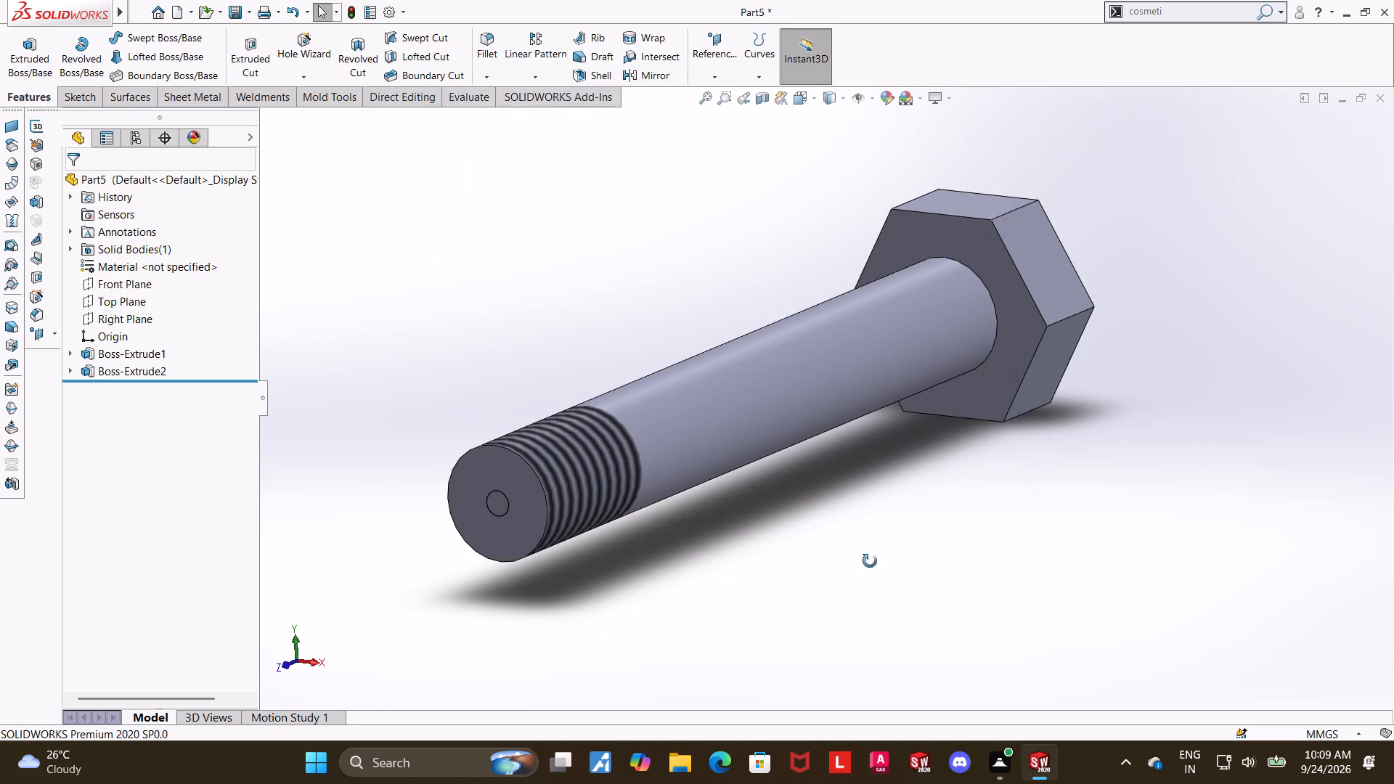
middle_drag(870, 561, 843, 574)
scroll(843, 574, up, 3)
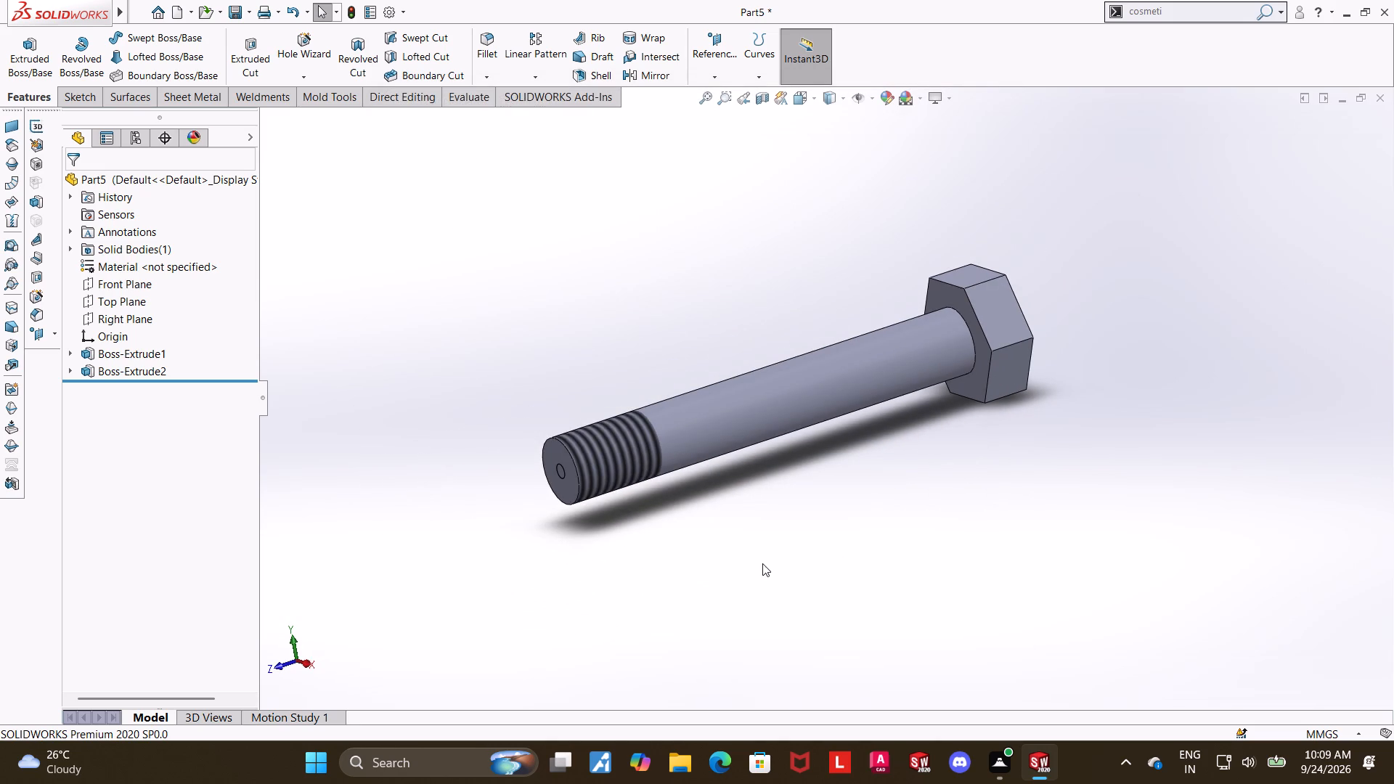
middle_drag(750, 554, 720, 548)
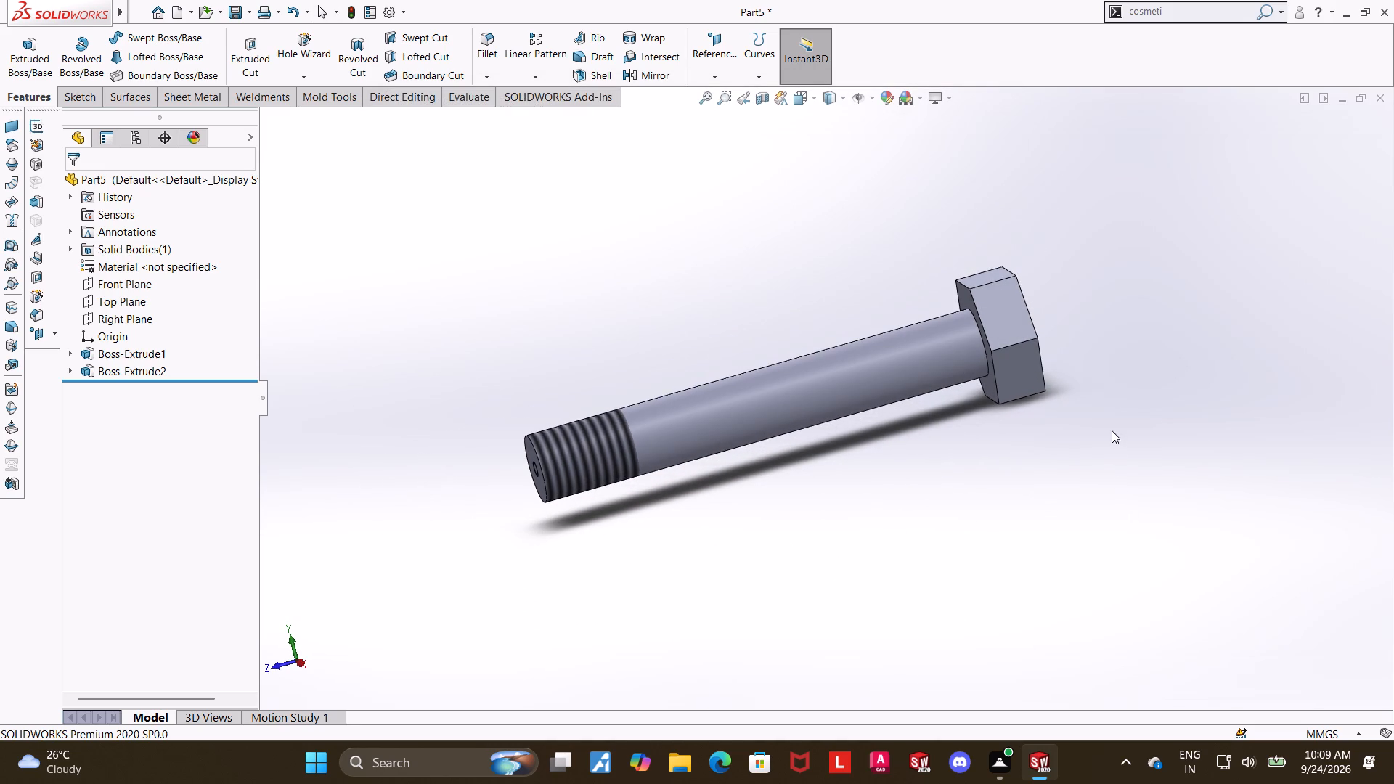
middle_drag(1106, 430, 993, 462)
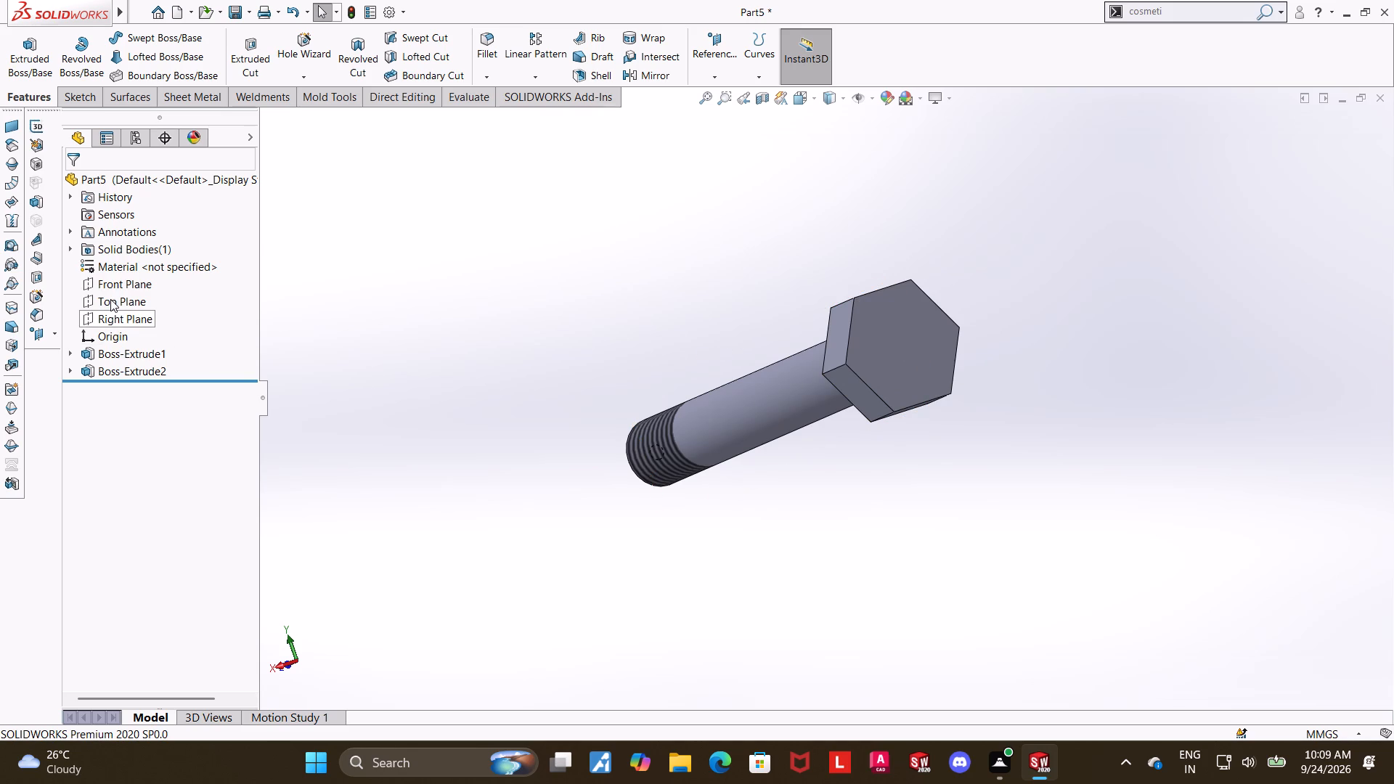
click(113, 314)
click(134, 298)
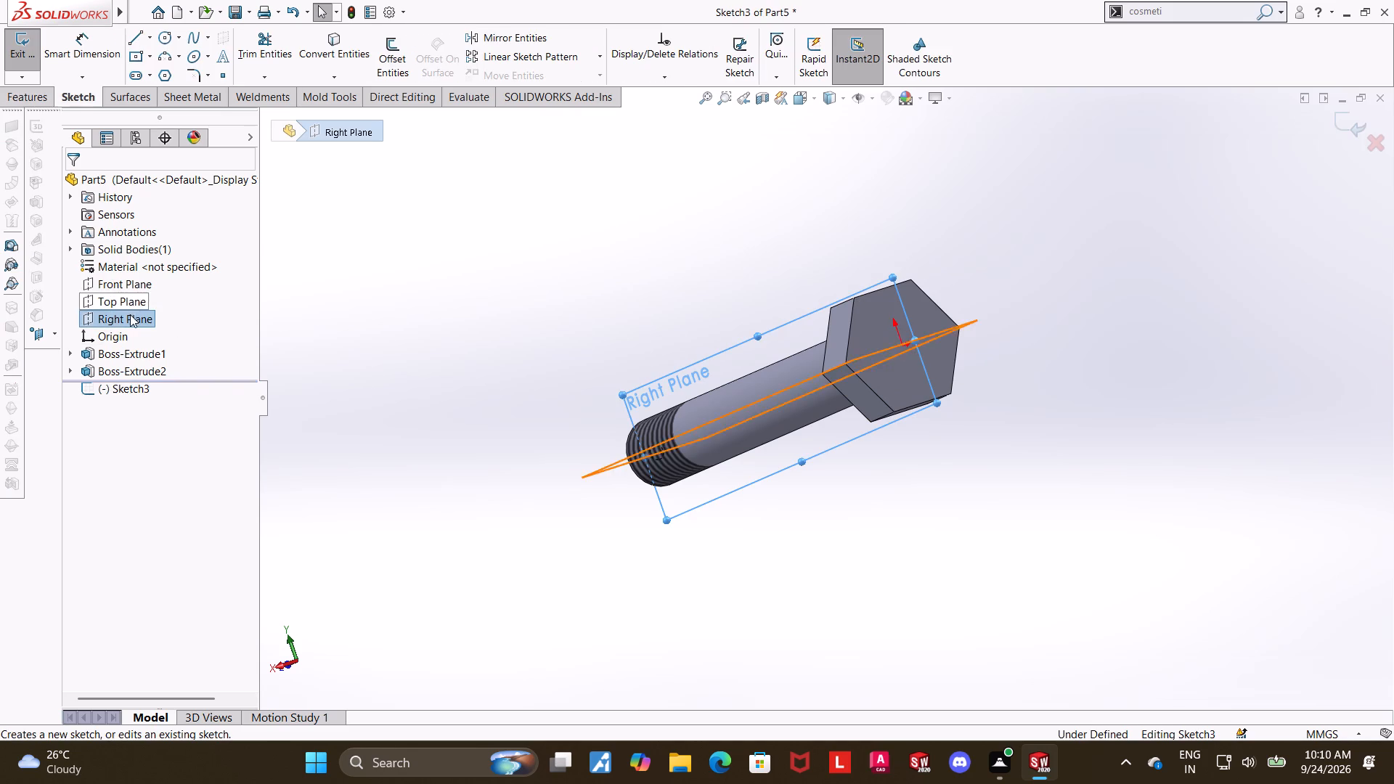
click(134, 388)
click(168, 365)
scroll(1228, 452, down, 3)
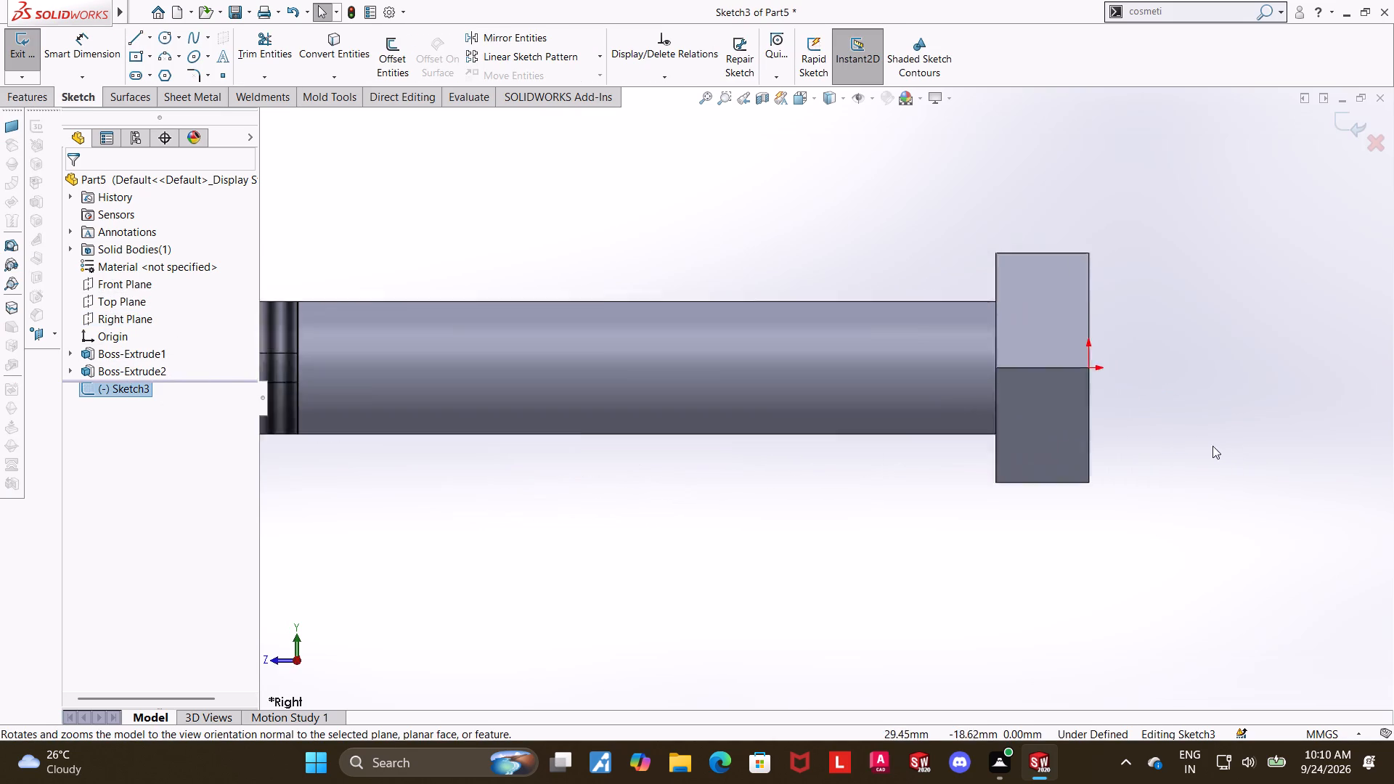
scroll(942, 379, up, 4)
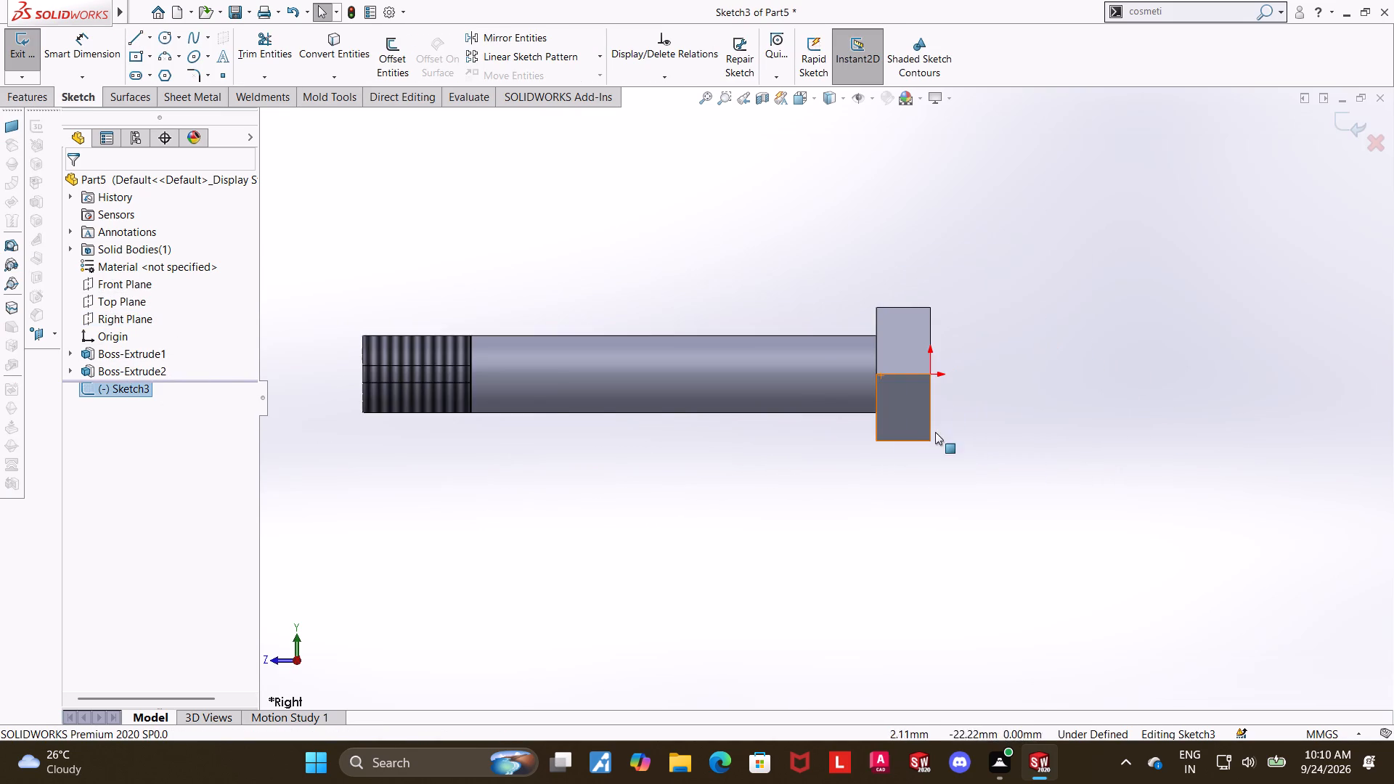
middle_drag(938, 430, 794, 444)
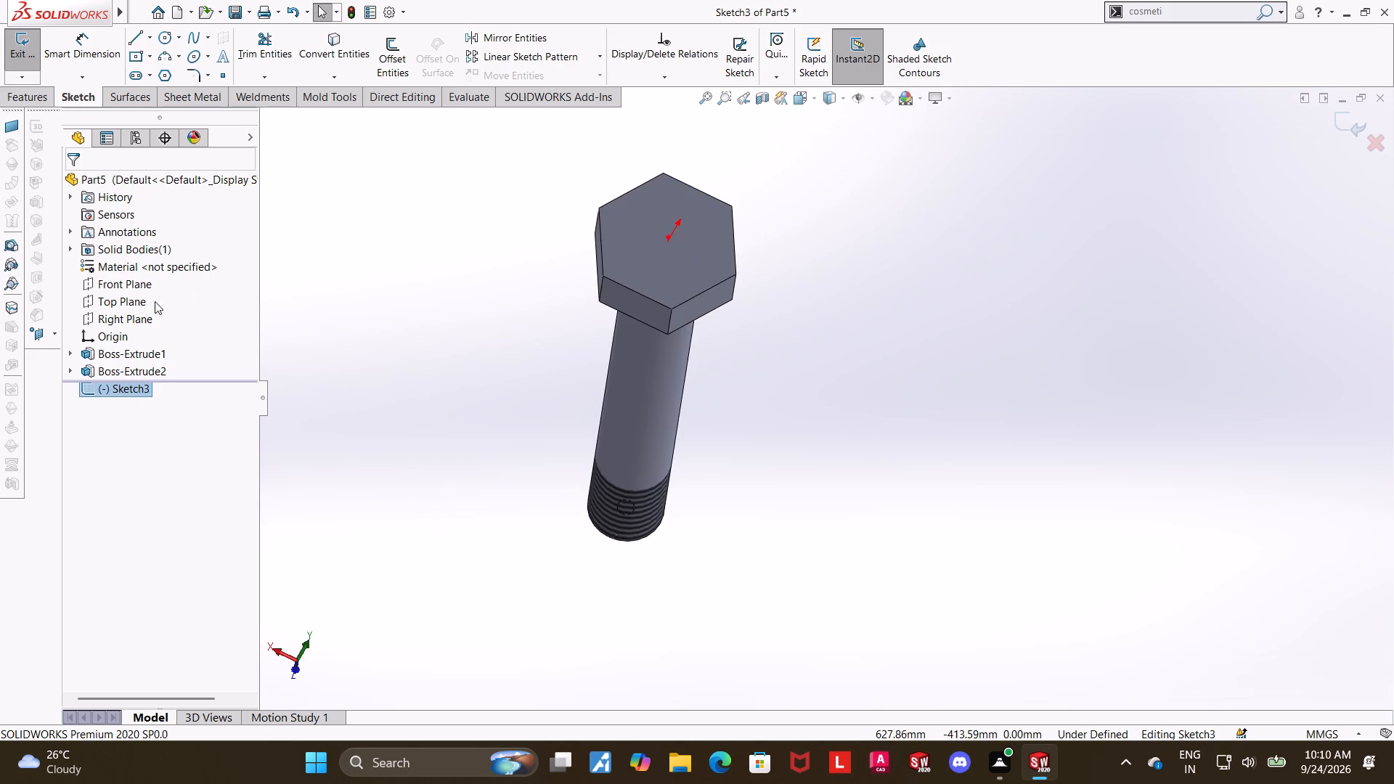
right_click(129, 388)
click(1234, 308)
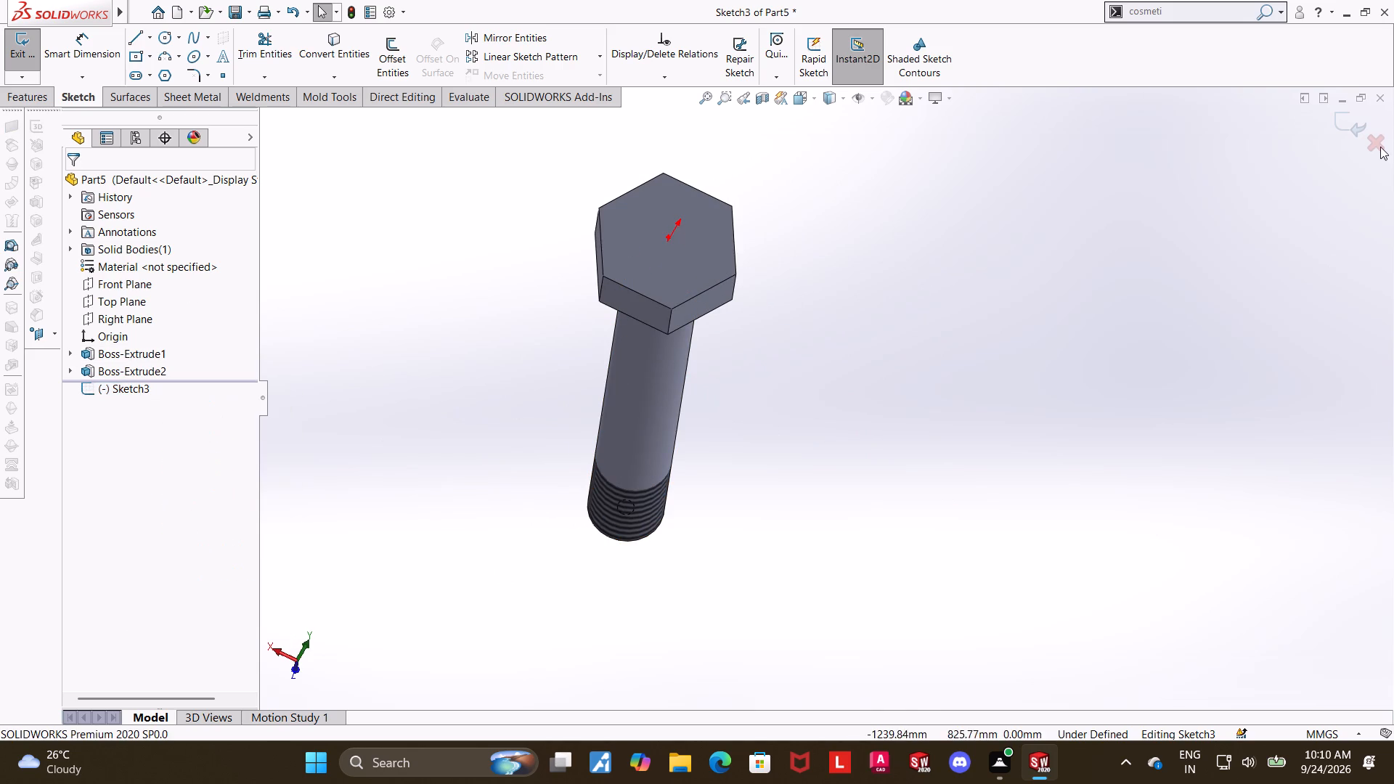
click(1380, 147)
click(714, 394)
On the Top Plane, start a sketch and draw a vertical centreline about 36 mm long from the origin along the bolt's axis.
click(115, 308)
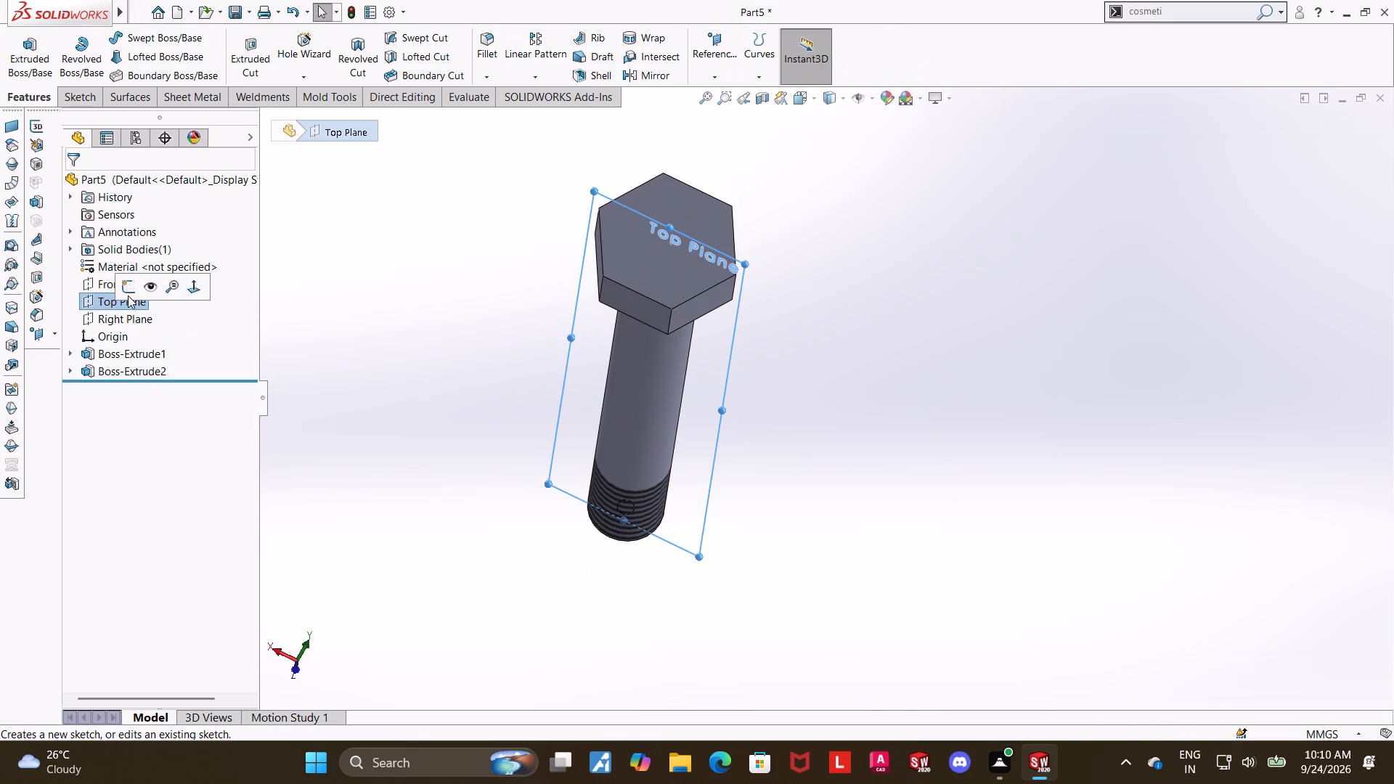
click(129, 293)
click(141, 392)
click(173, 373)
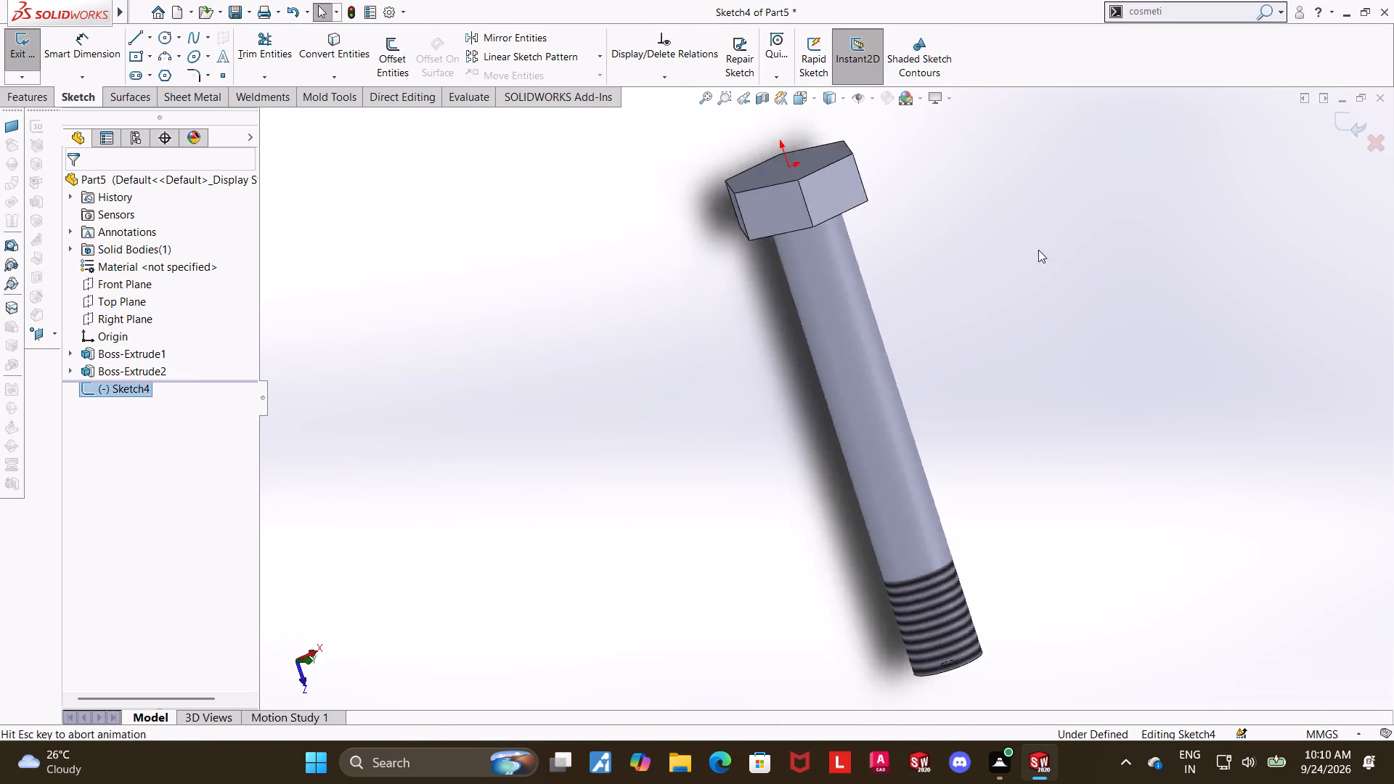
scroll(866, 142, down, 7)
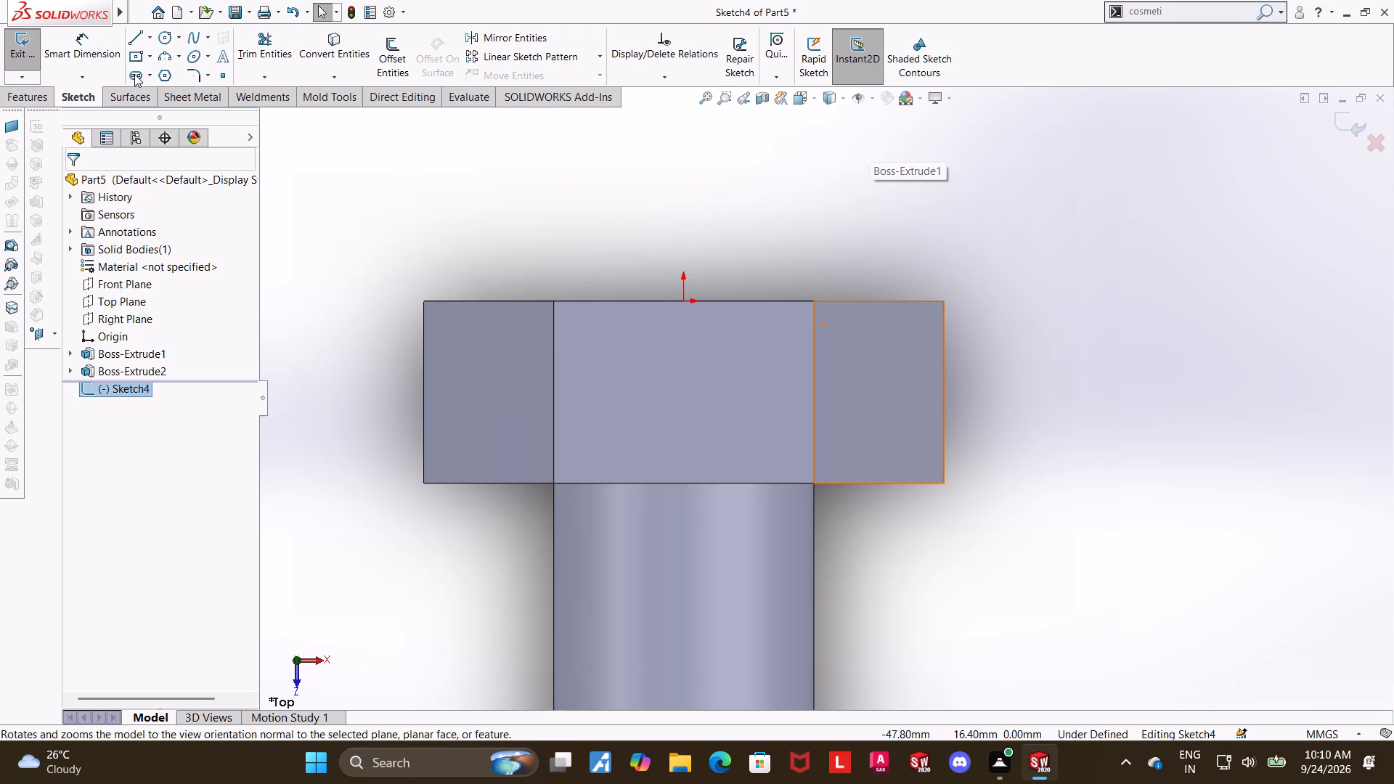
click(146, 43)
click(148, 70)
scroll(617, 250, up, 3)
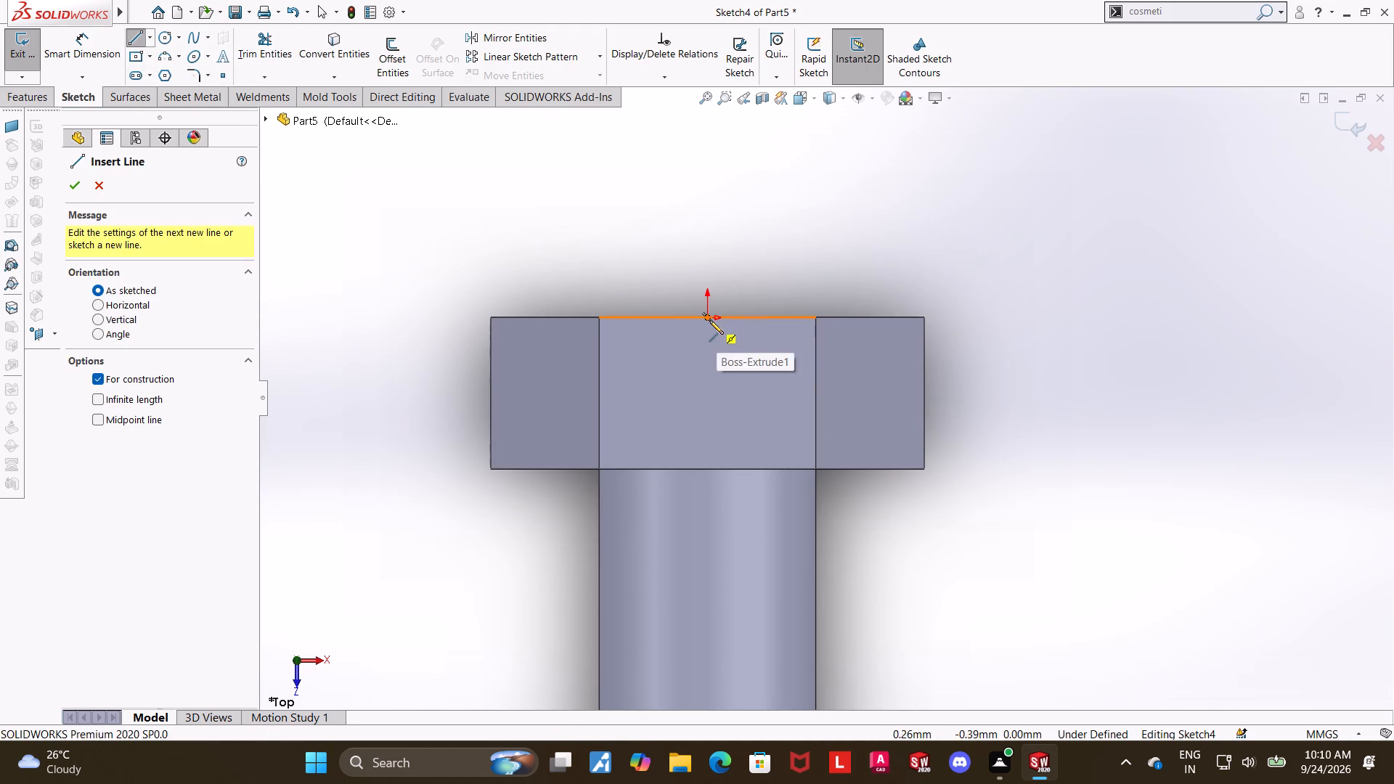
click(708, 319)
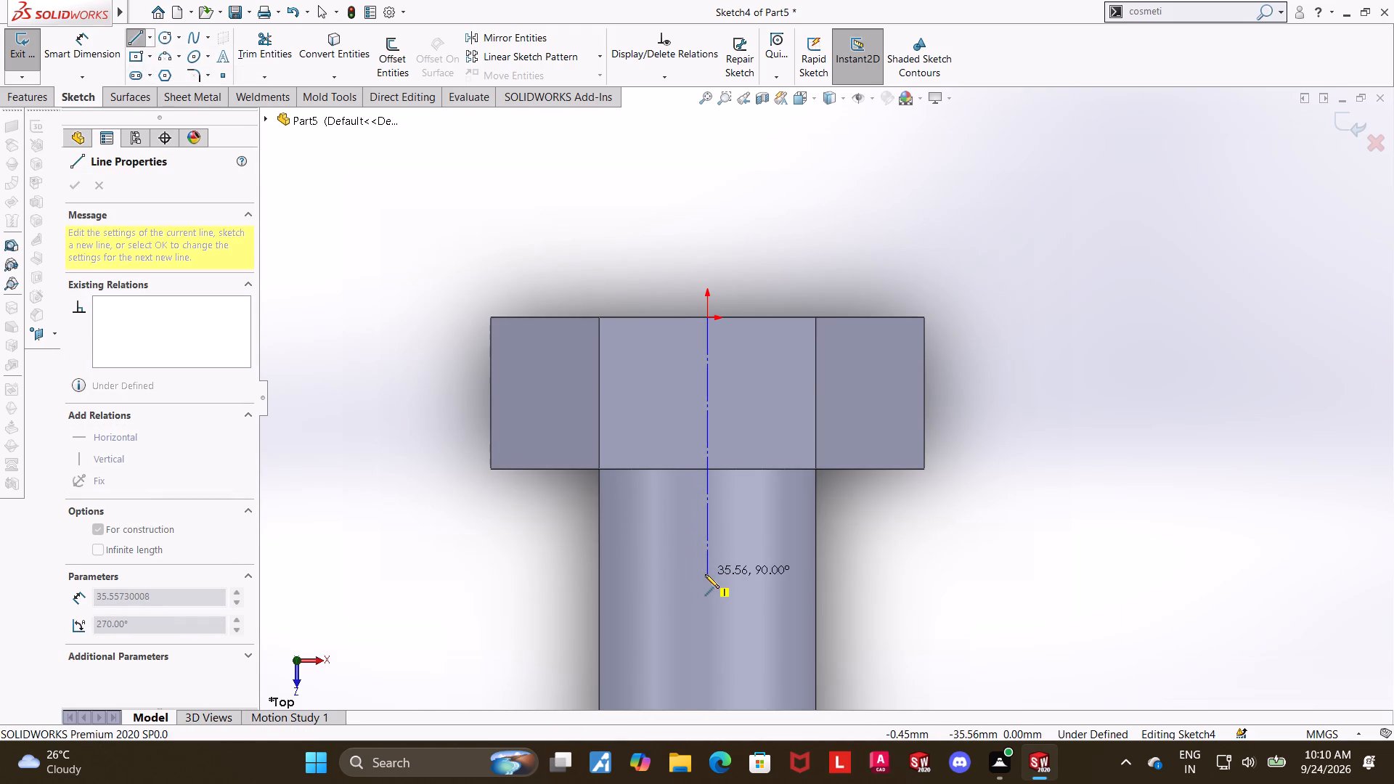
click(705, 574)
key(Escape)
key(Escape)
Draw a slanted line about 6.9 mm long across the corner between the head's end face and its outer side edge.
click(142, 36)
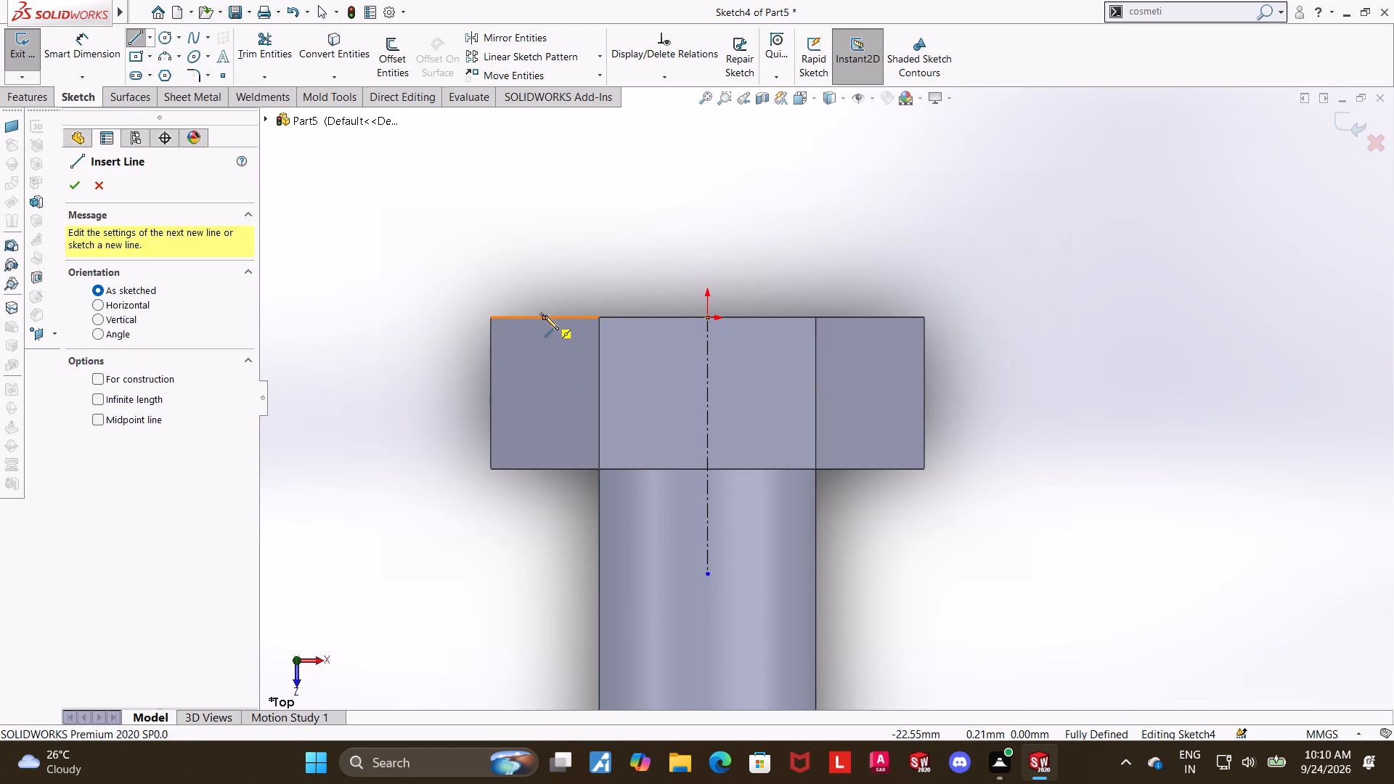
click(520, 317)
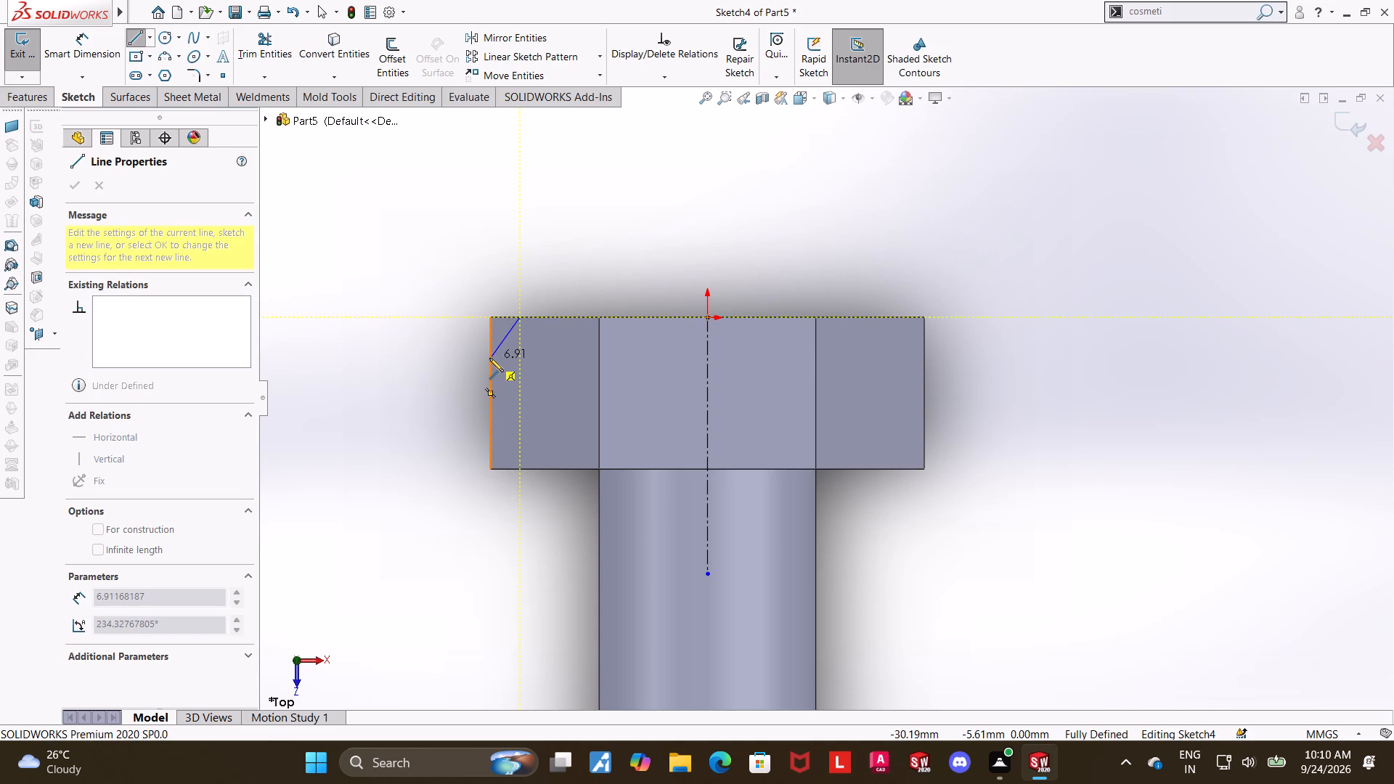
click(489, 358)
scroll(523, 308, down, 3)
key(Escape)
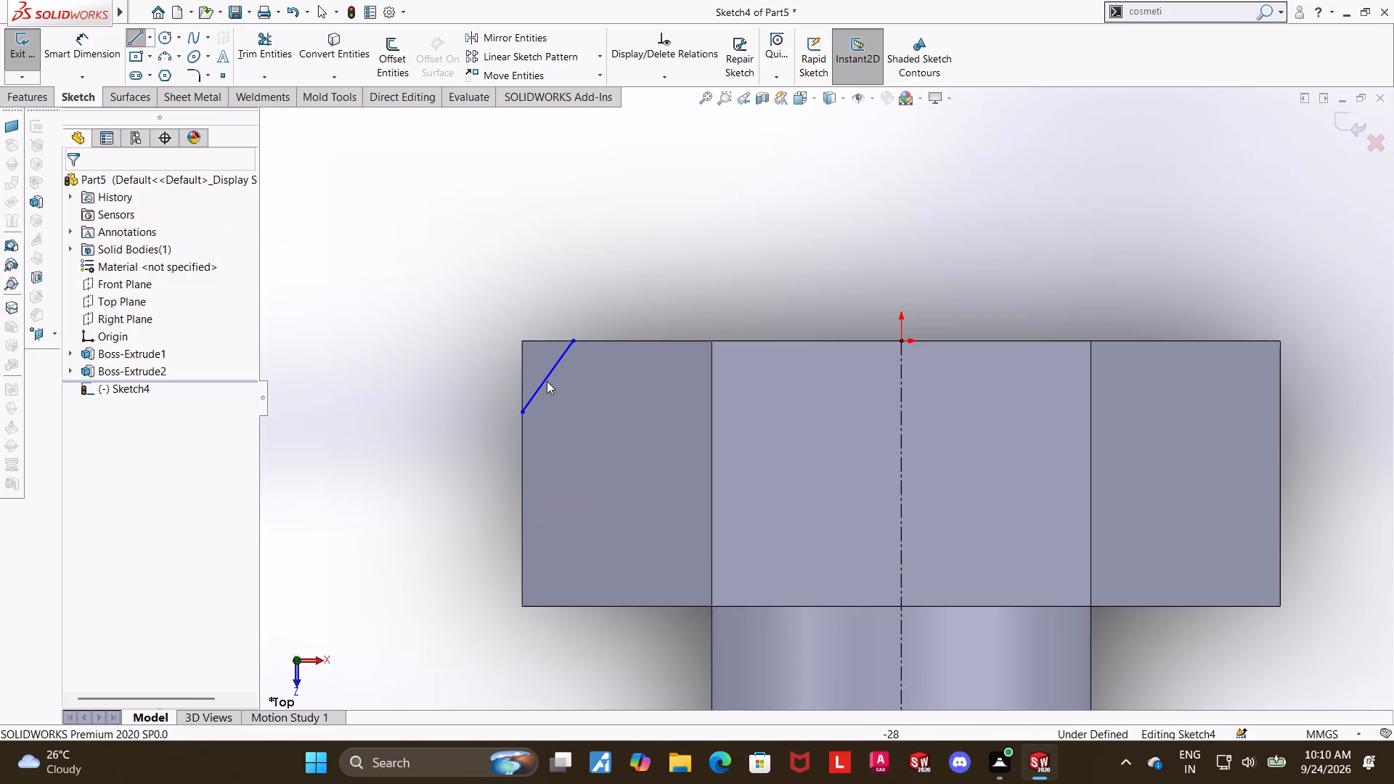
Close the corner triangle with a vertical line about 5.6 mm and a horizontal line about 4 mm along the head's edges.
click(131, 47)
key(Escape)
click(144, 36)
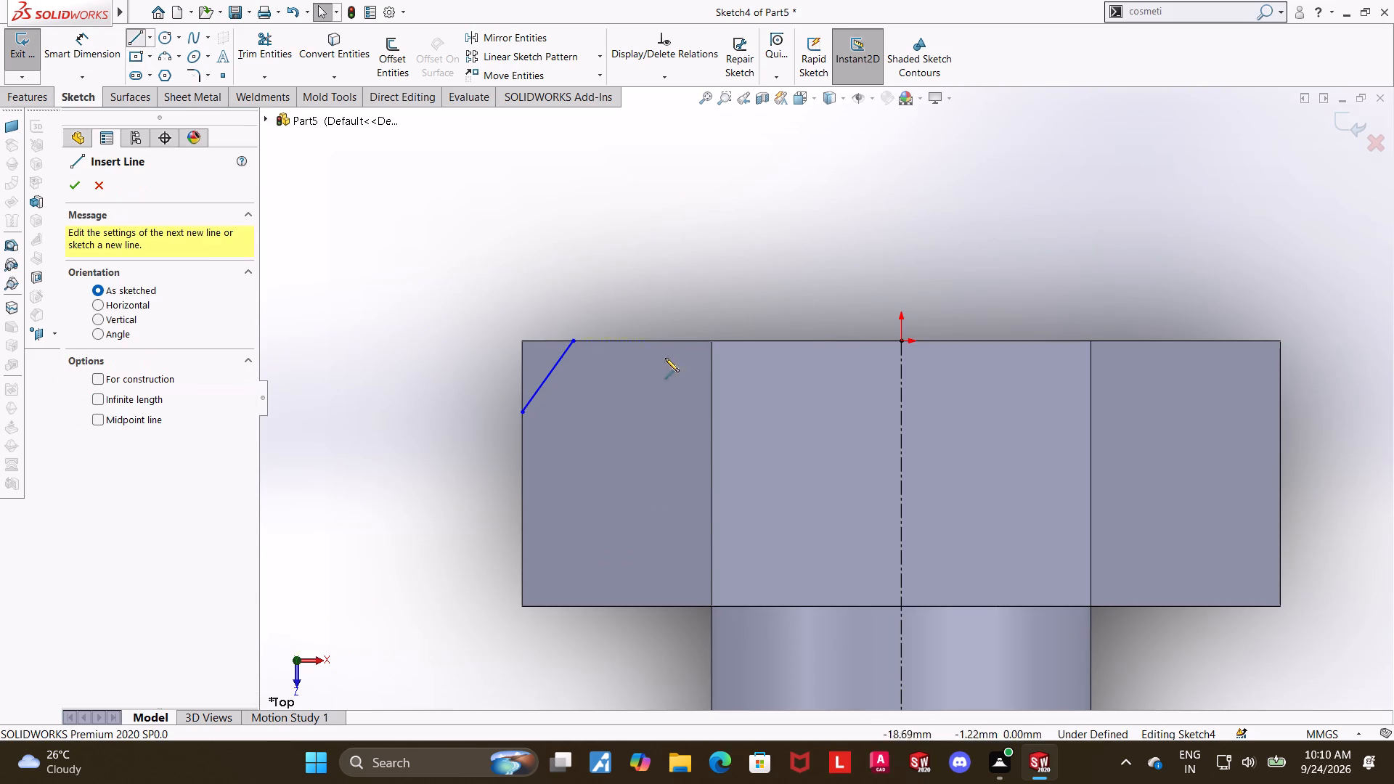
scroll(665, 359, down, 3)
click(446, 460)
click(445, 335)
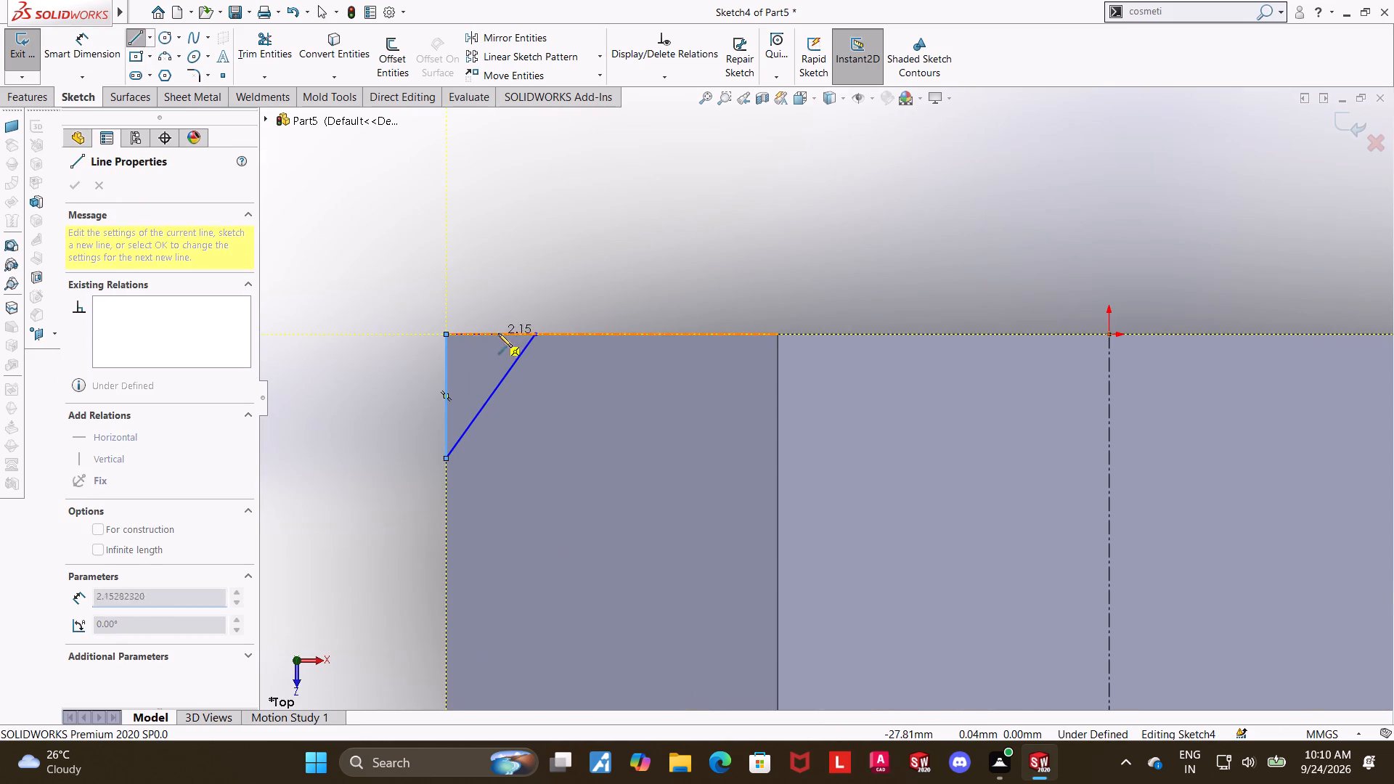
click(534, 332)
key(Escape)
key(Escape)
key(Escape)
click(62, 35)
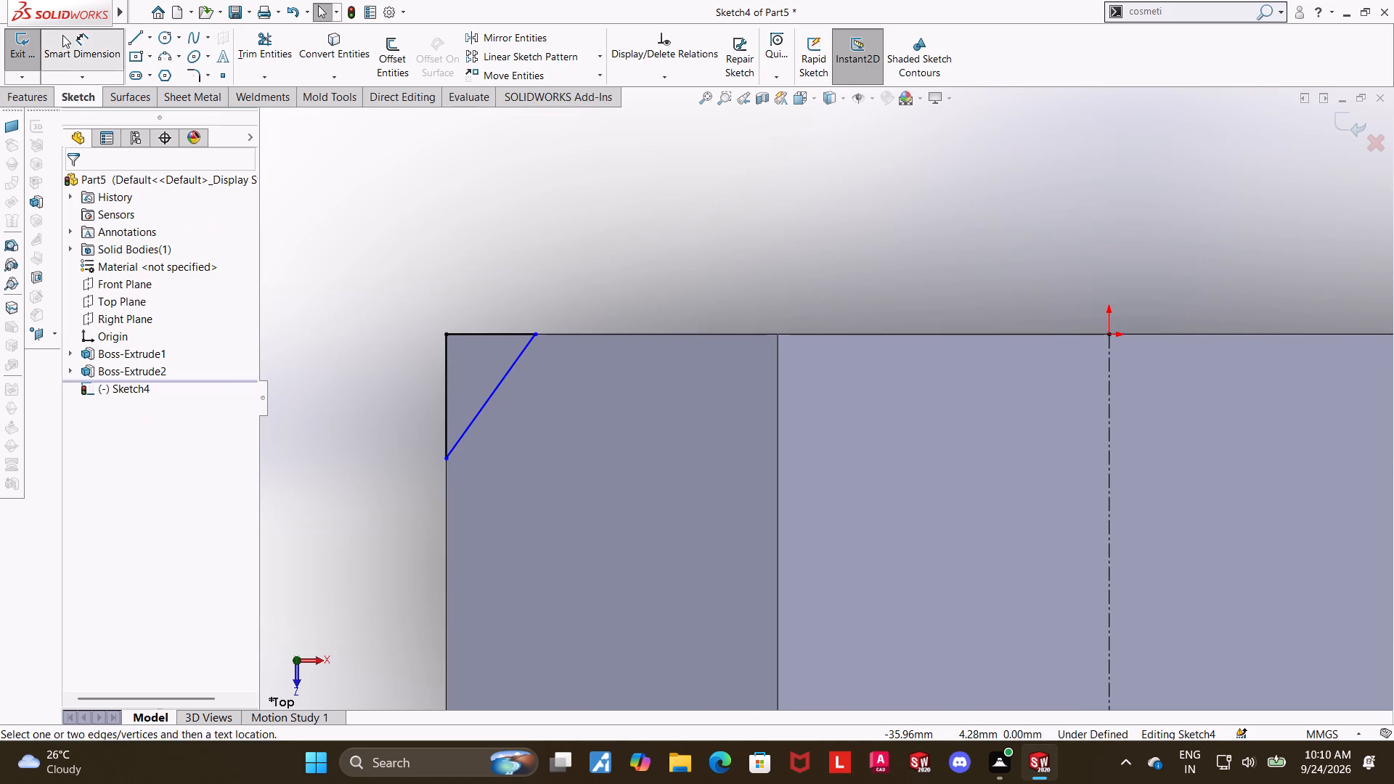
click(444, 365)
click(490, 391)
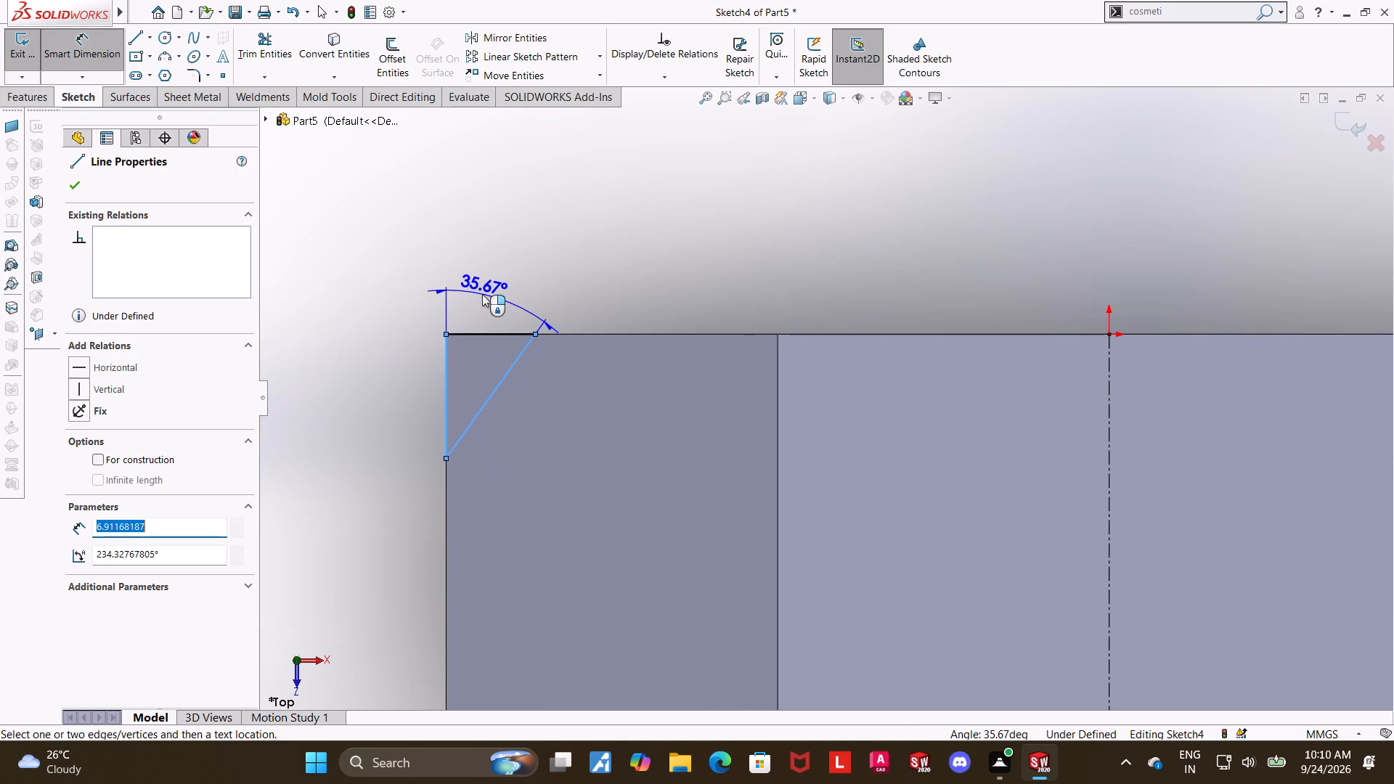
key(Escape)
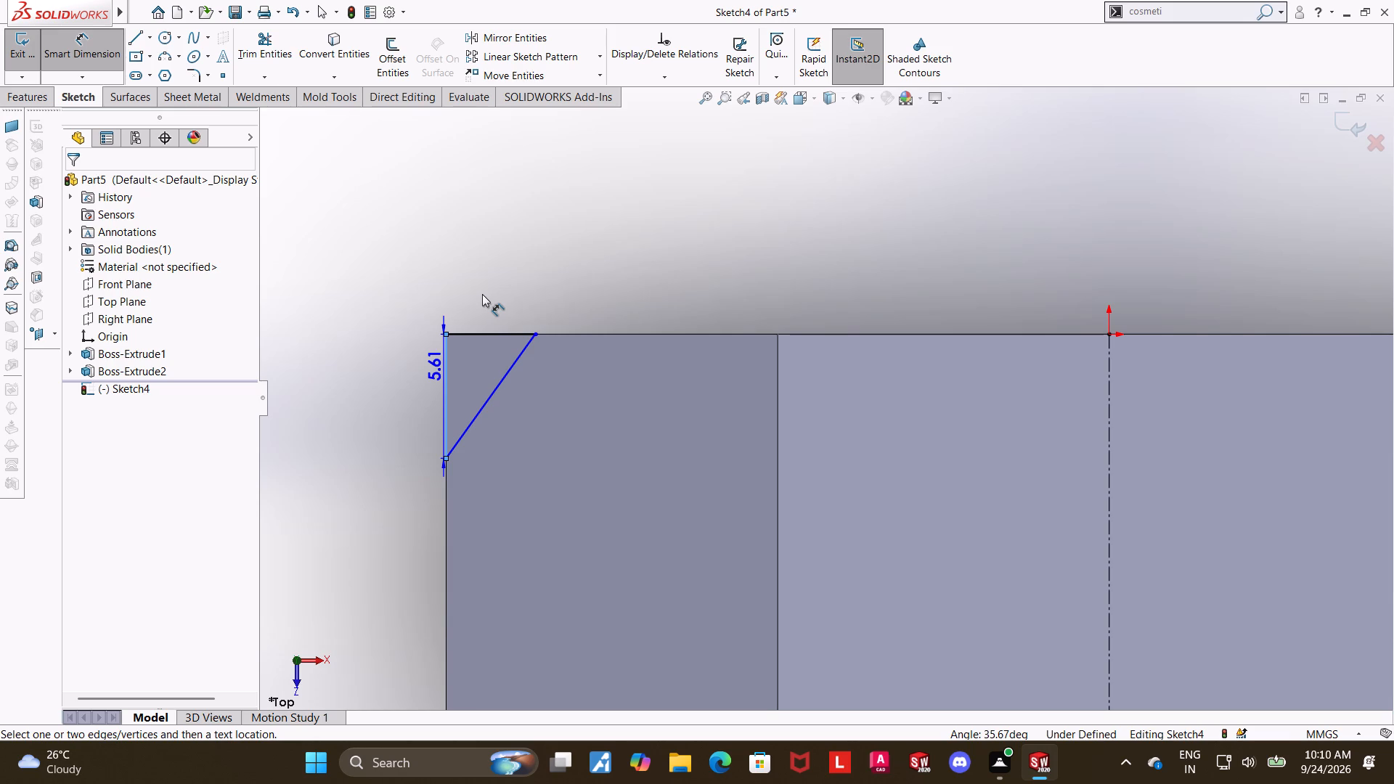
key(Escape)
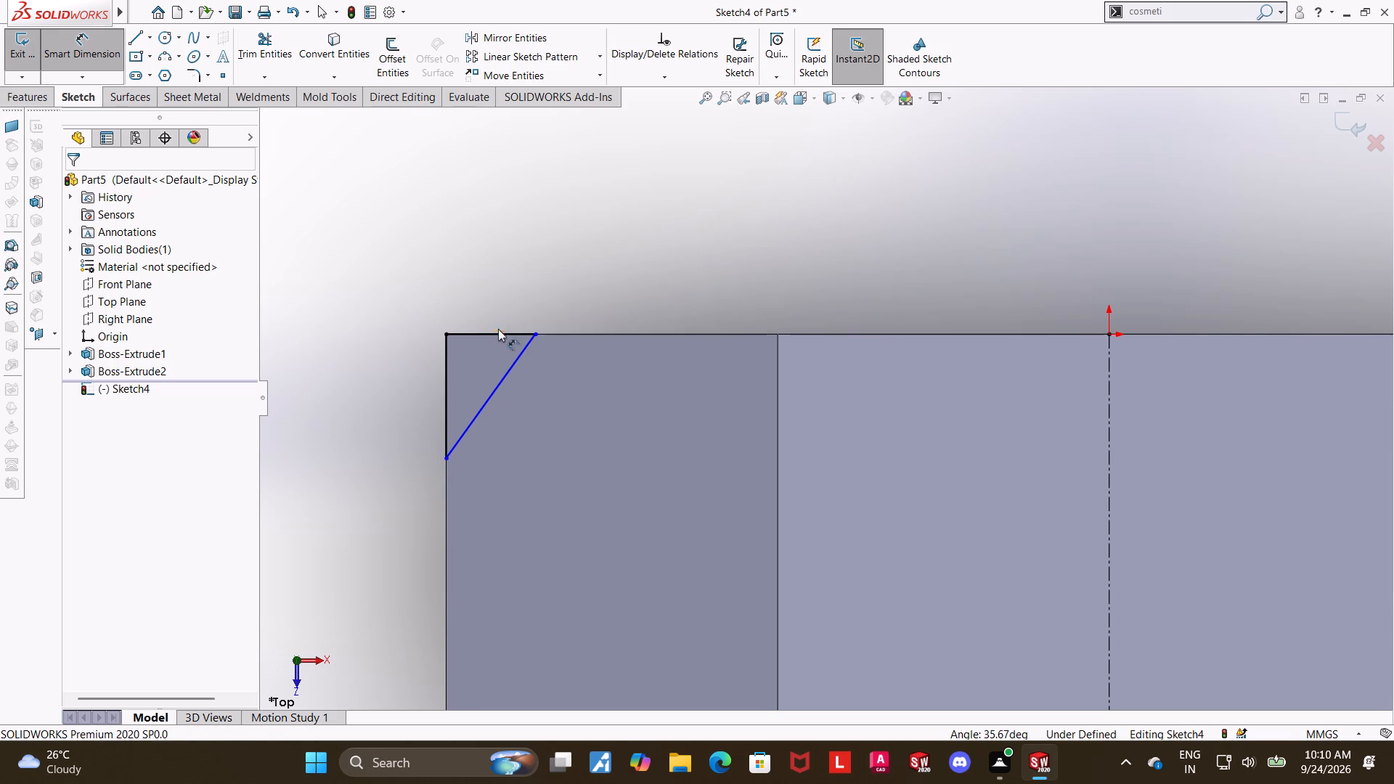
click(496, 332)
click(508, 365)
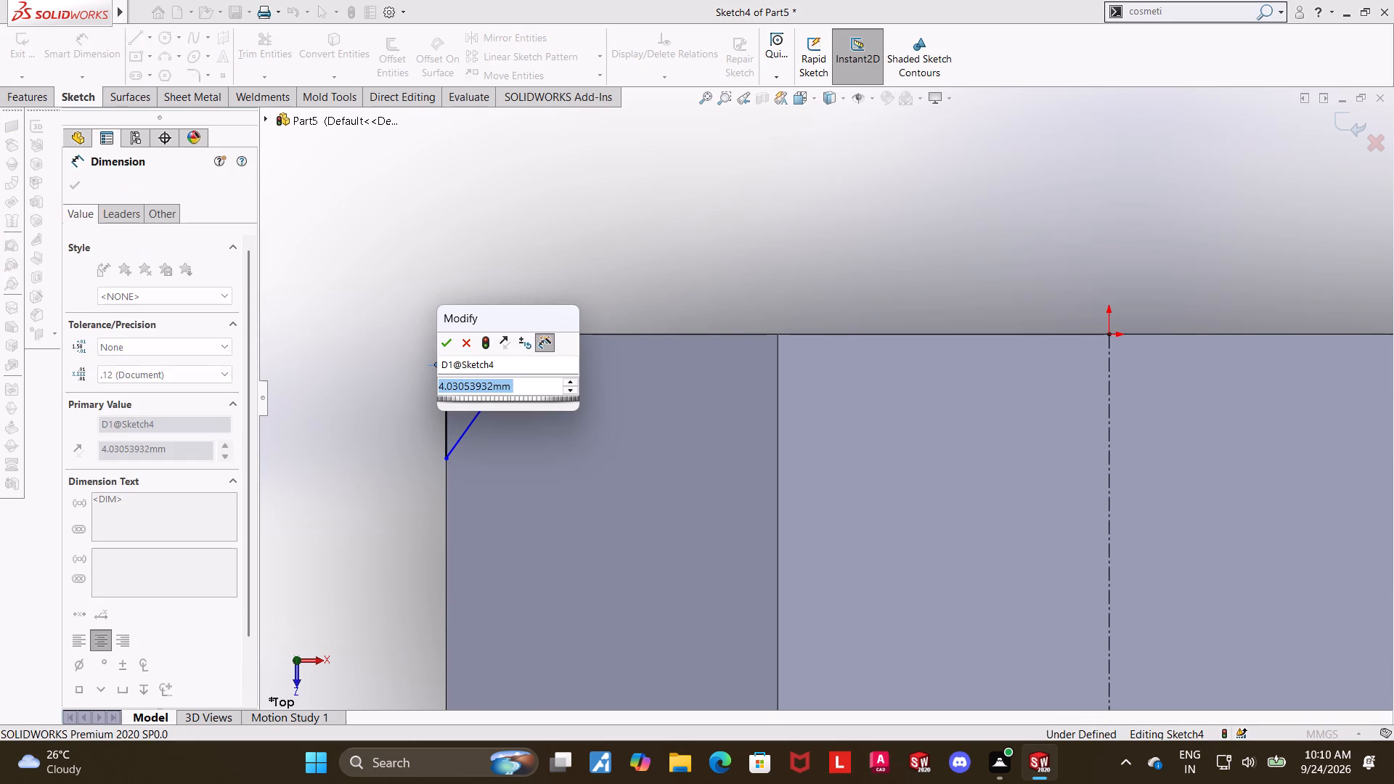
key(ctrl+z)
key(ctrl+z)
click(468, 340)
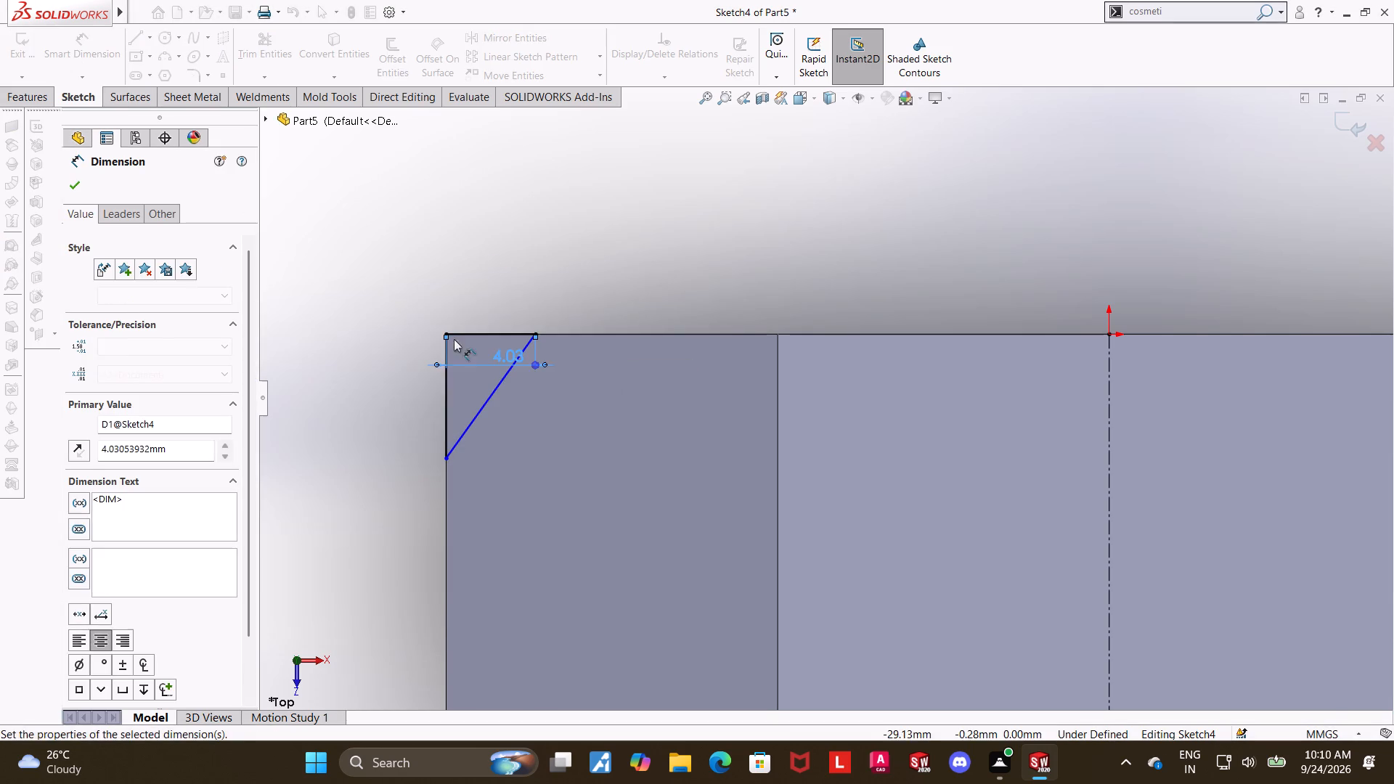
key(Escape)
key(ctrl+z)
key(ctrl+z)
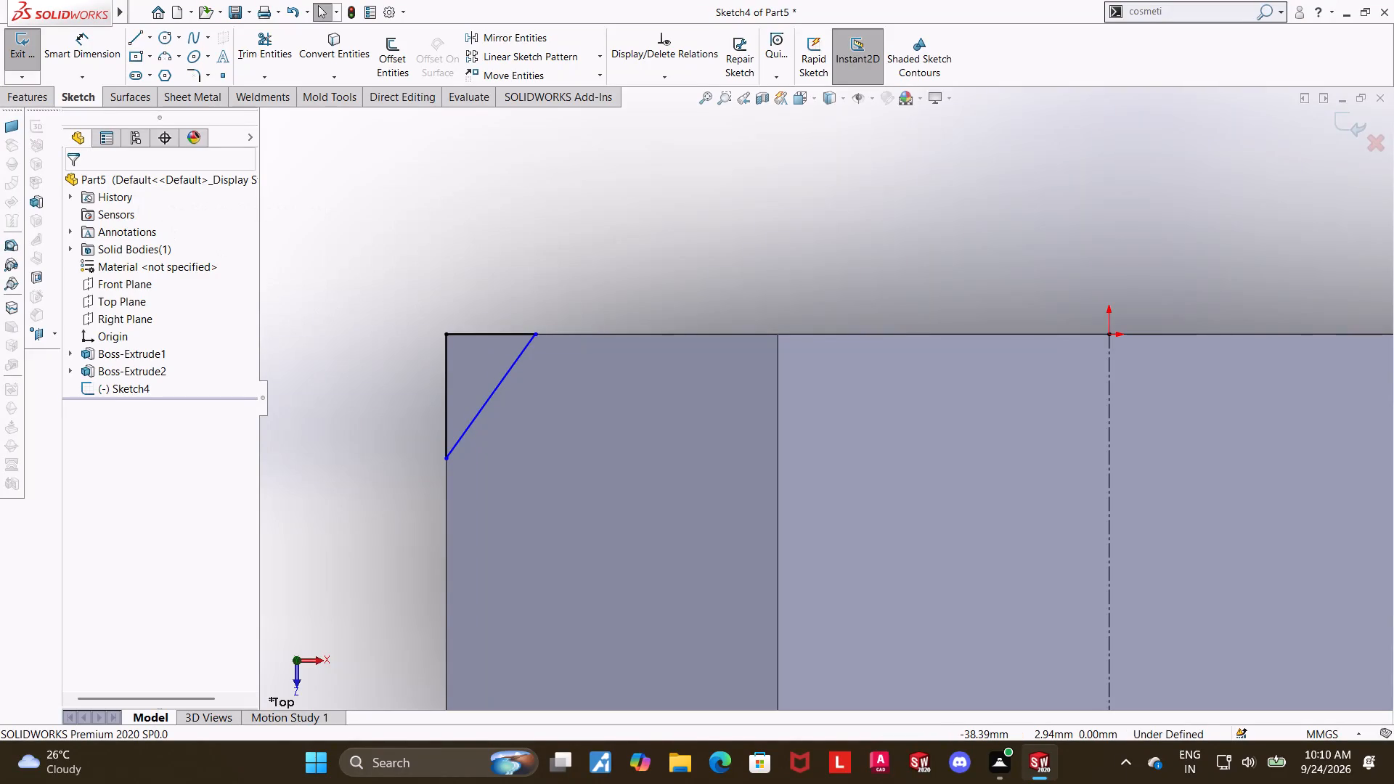
Dimension the angle between the triangle's horizontal side and its slanted line as 30°.
click(83, 49)
click(495, 333)
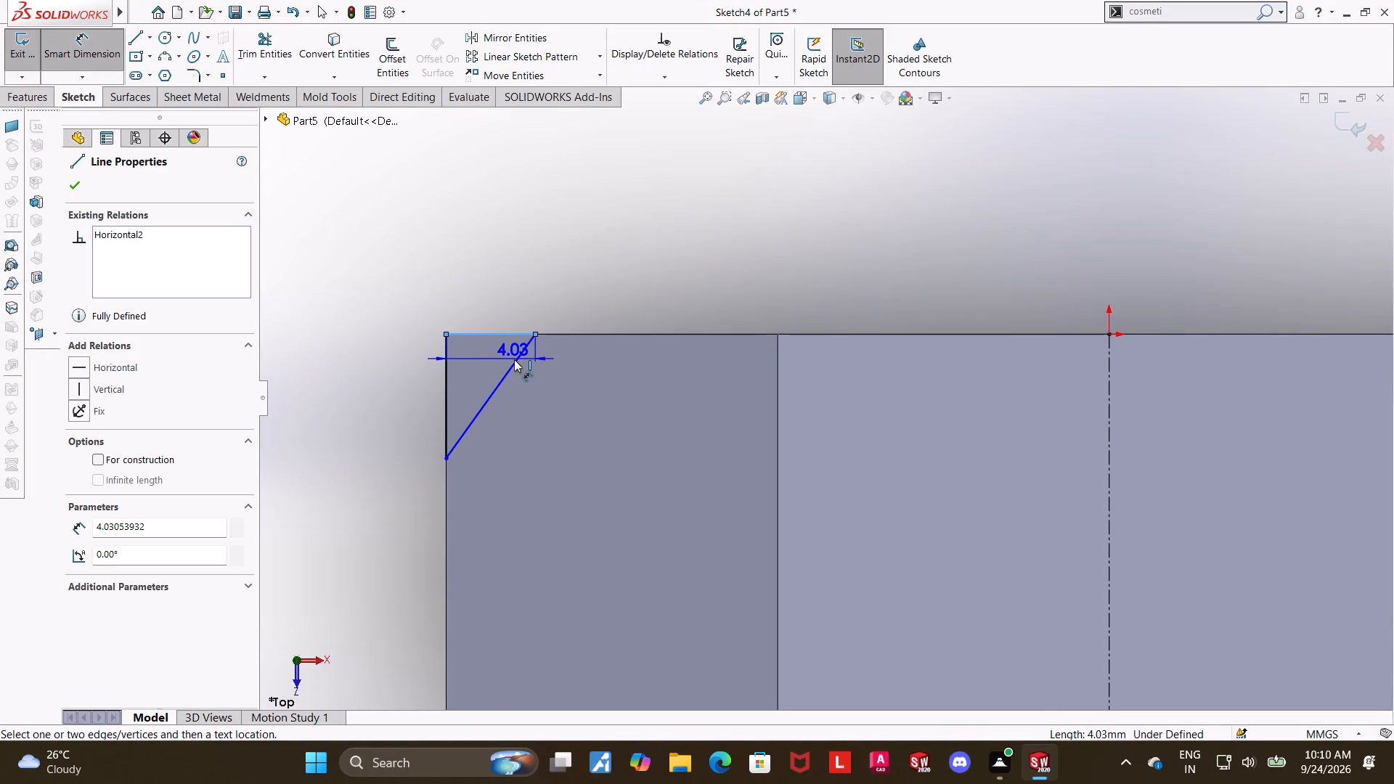
click(515, 361)
click(383, 369)
text(30)
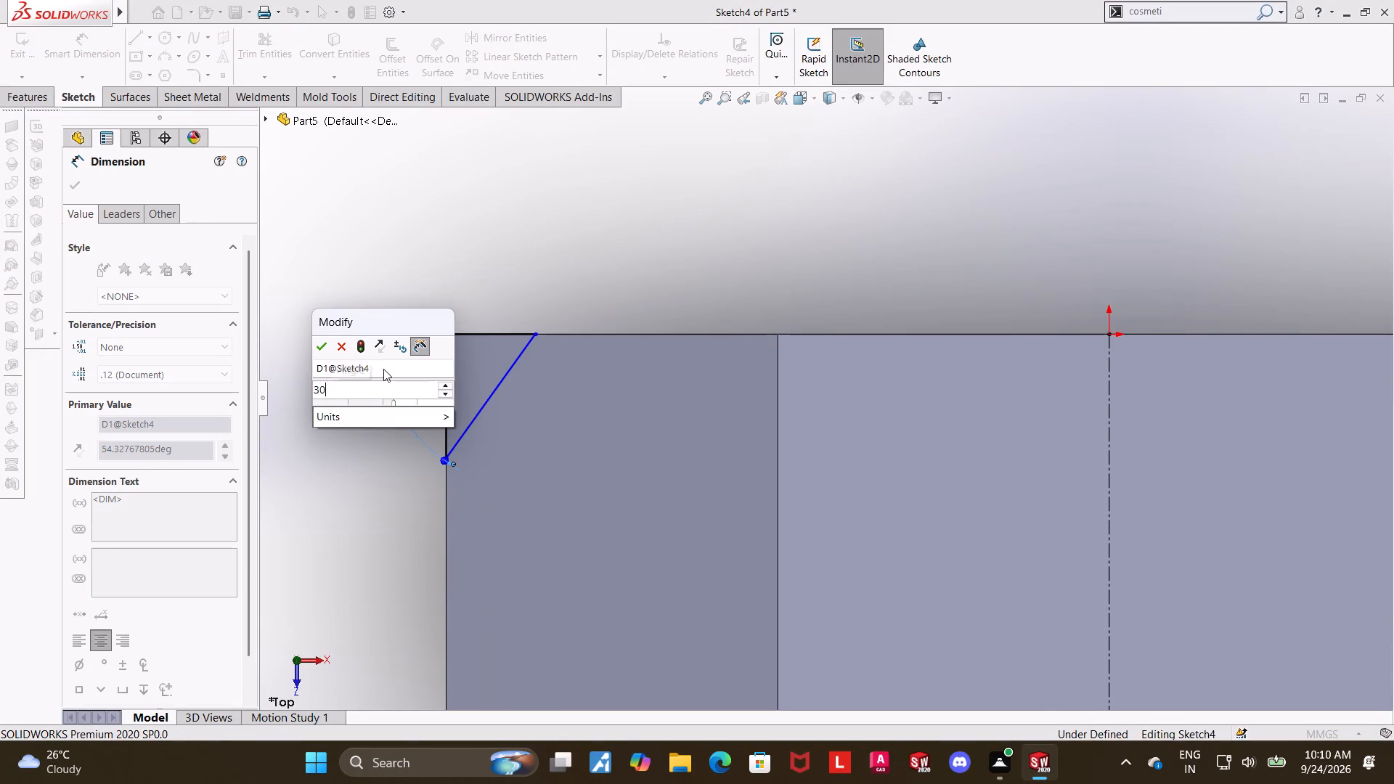
key(Return)
key(Escape)
key(Escape)
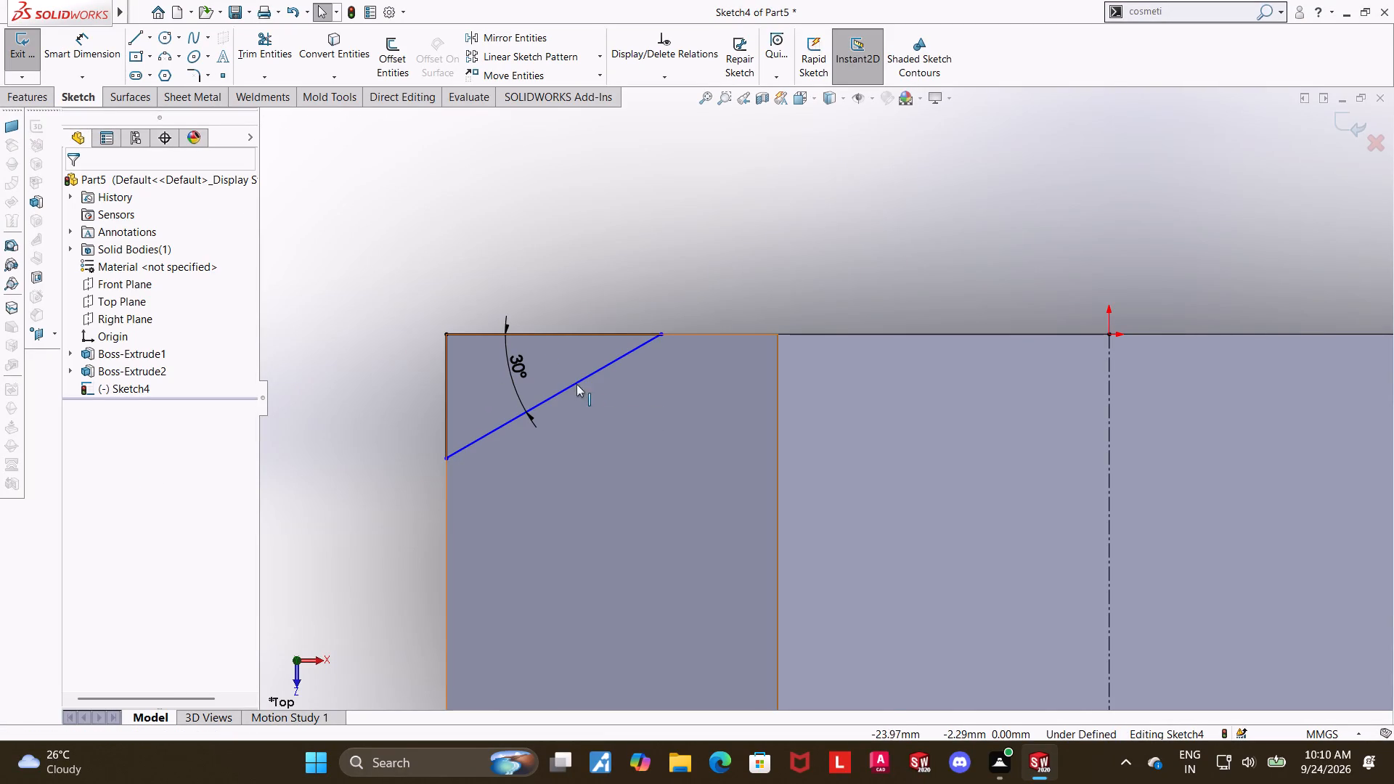
Dimension the triangle's vertical side as 6 mm.
scroll(577, 376, up, 2)
scroll(696, 313, down, 3)
key(Escape)
key(Escape)
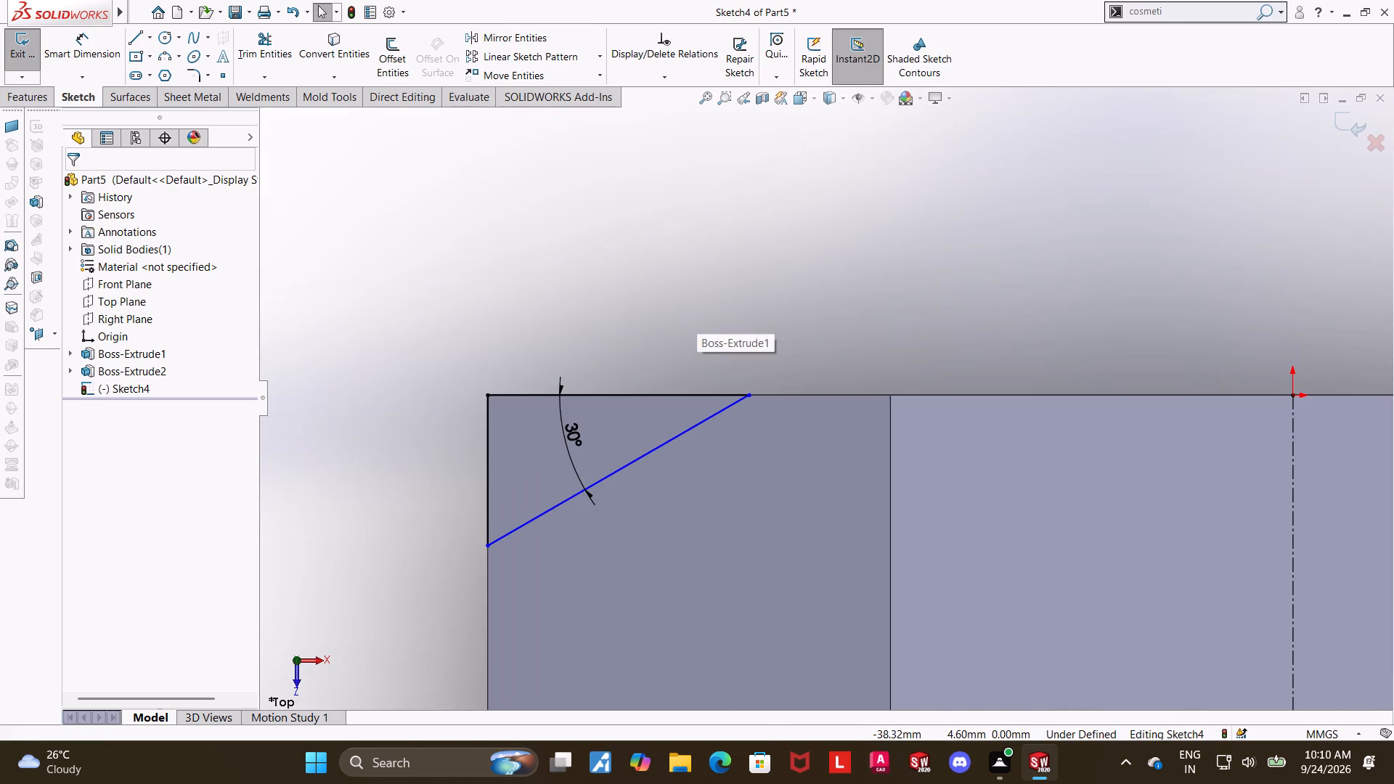
click(79, 55)
click(487, 450)
click(465, 449)
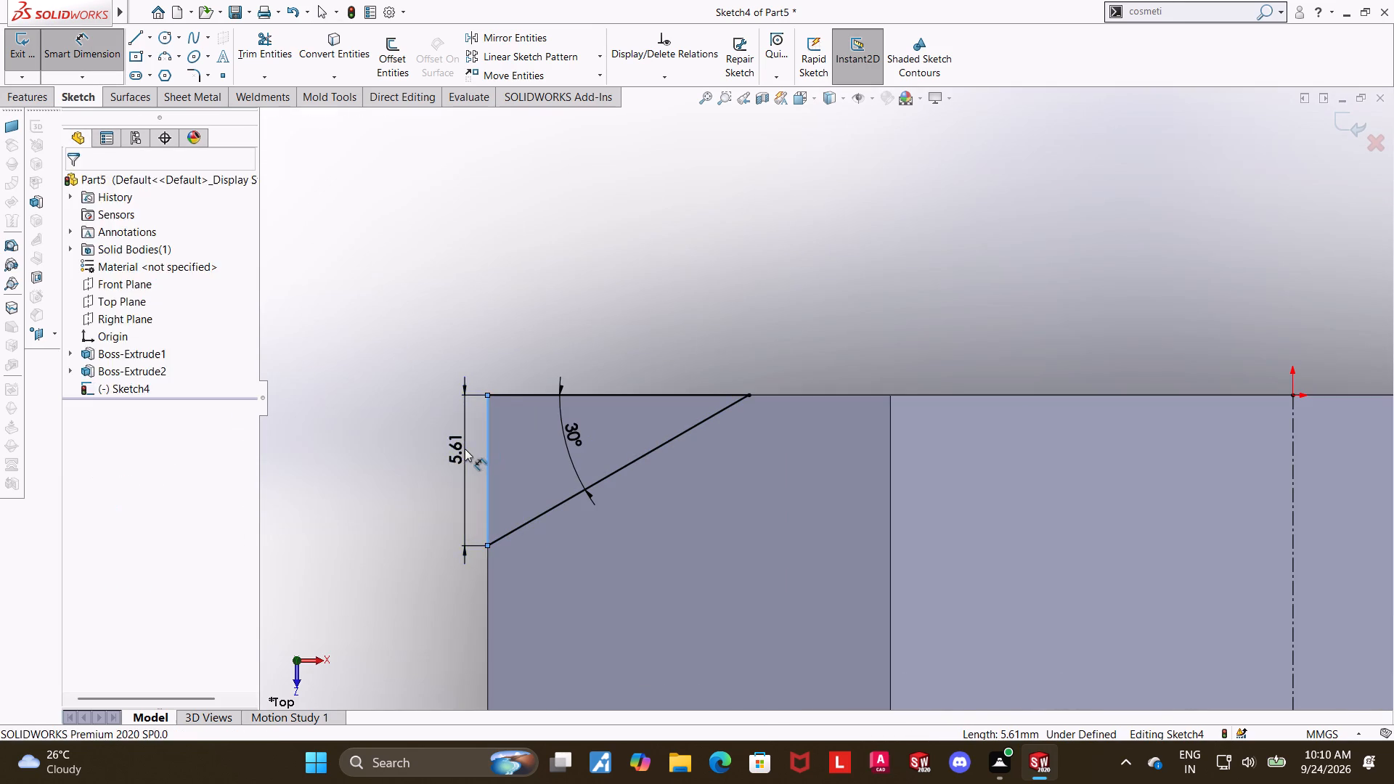
key(6)
key(Return)
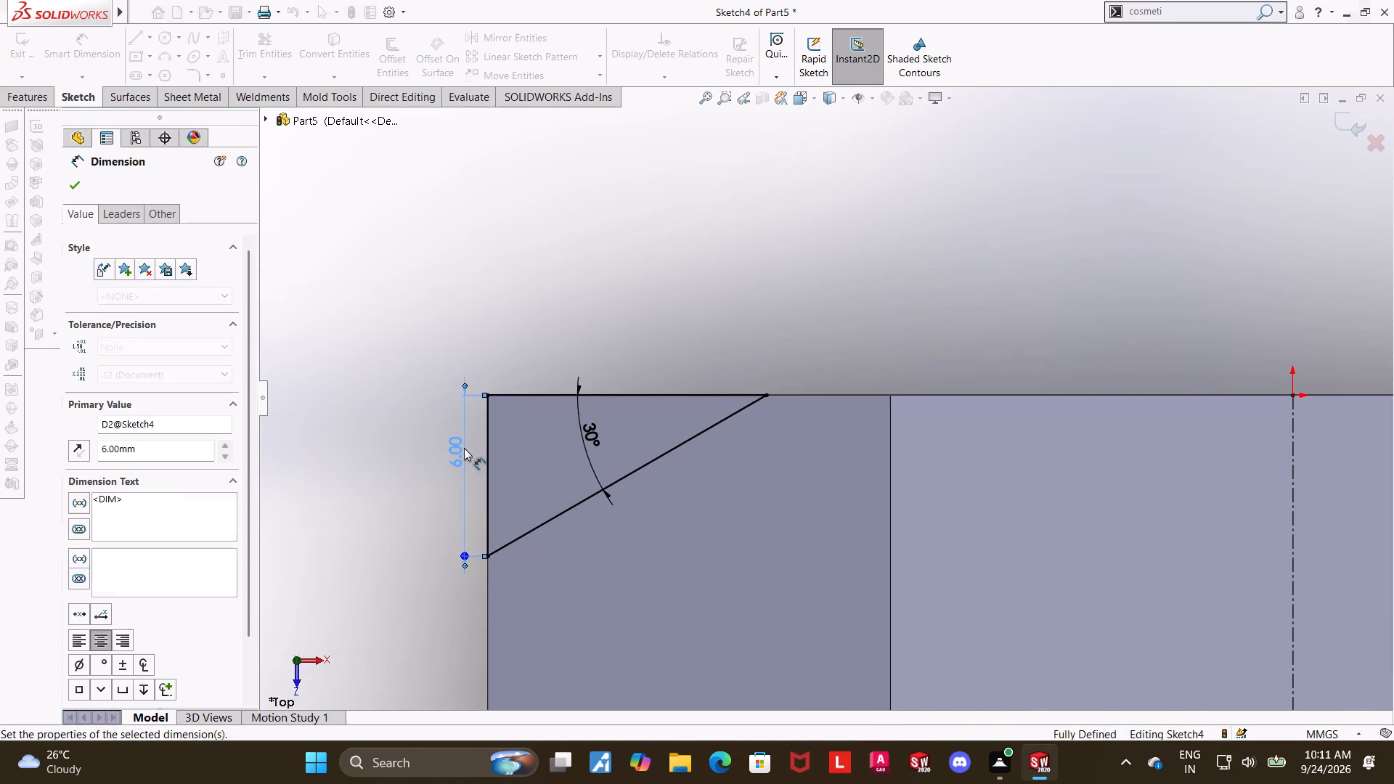
key(Escape)
key(Escape)
Add a driven dimension to the triangle's horizontal side and try to edit its value.
click(91, 33)
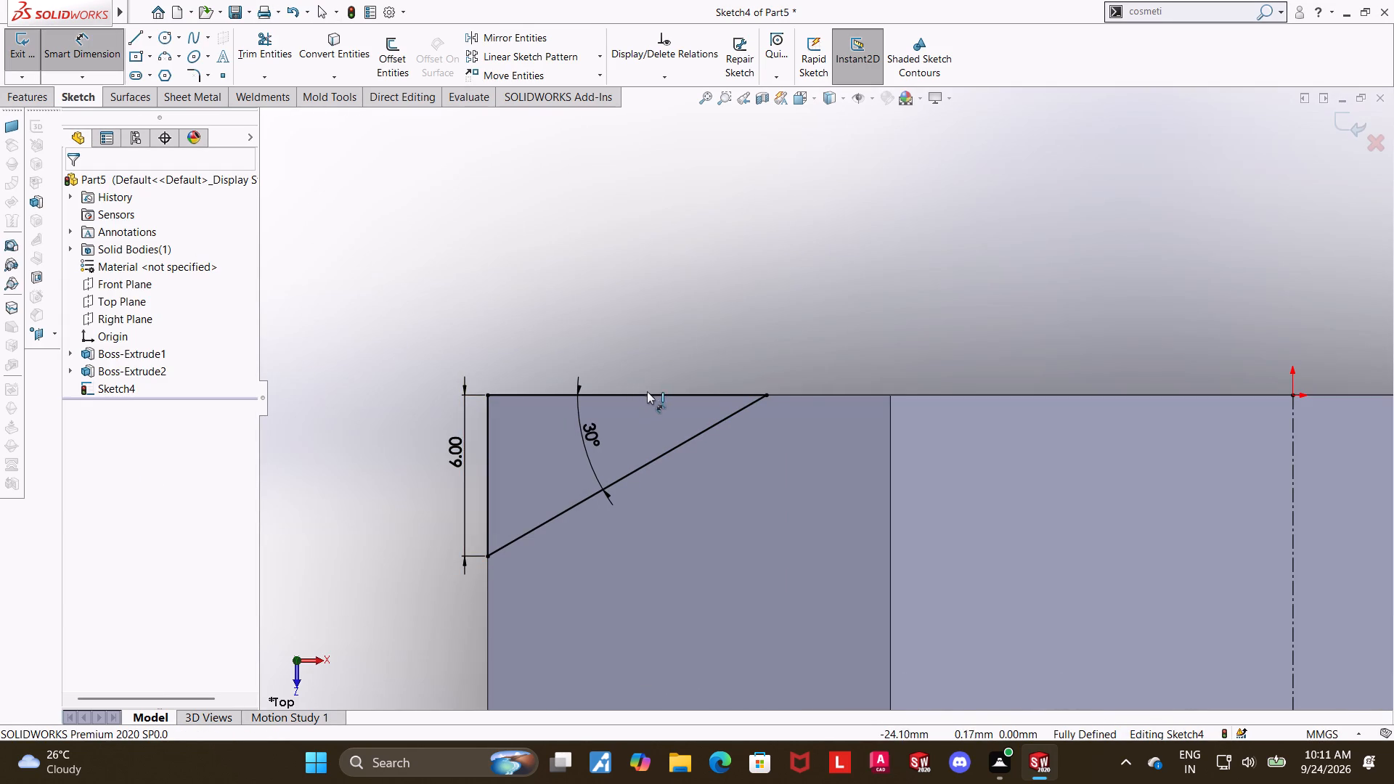
click(649, 393)
click(644, 362)
key(6)
key(Return)
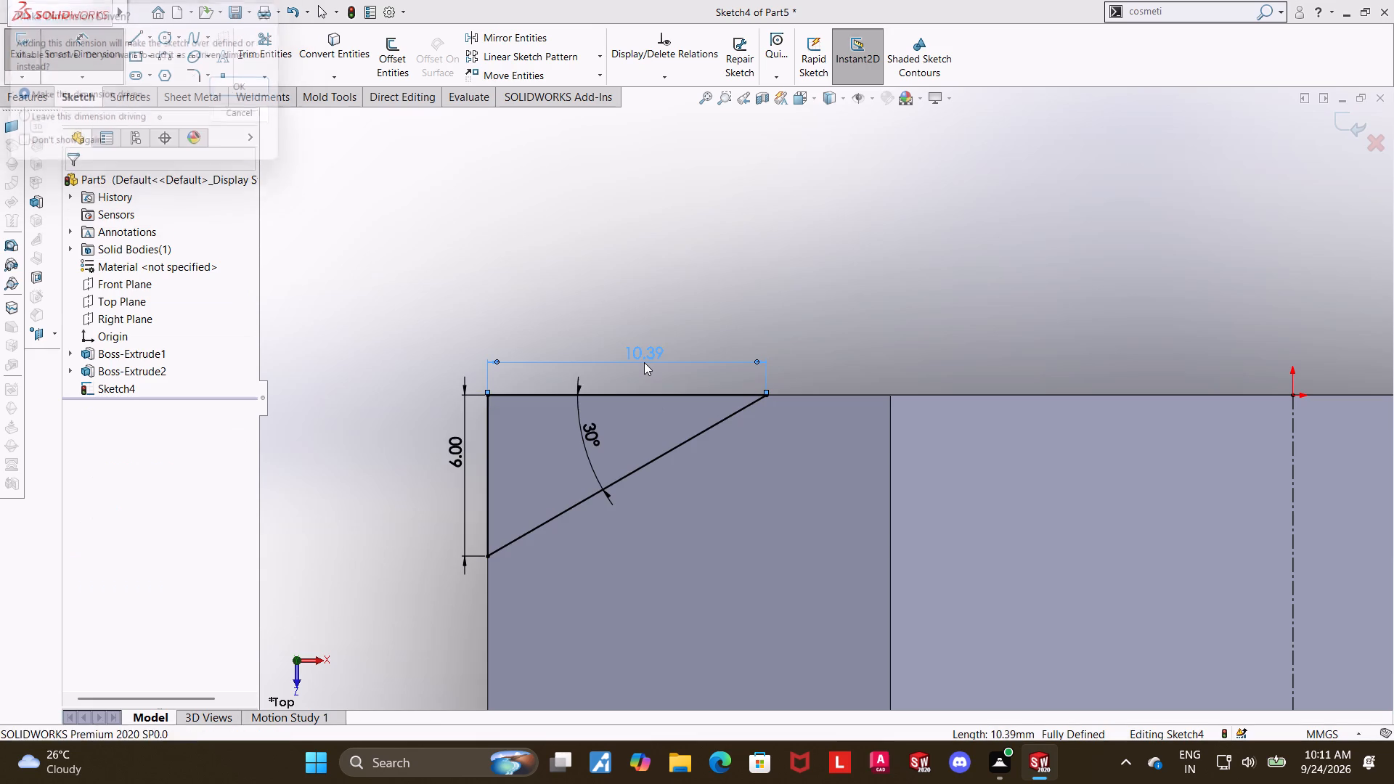
double_click(644, 362)
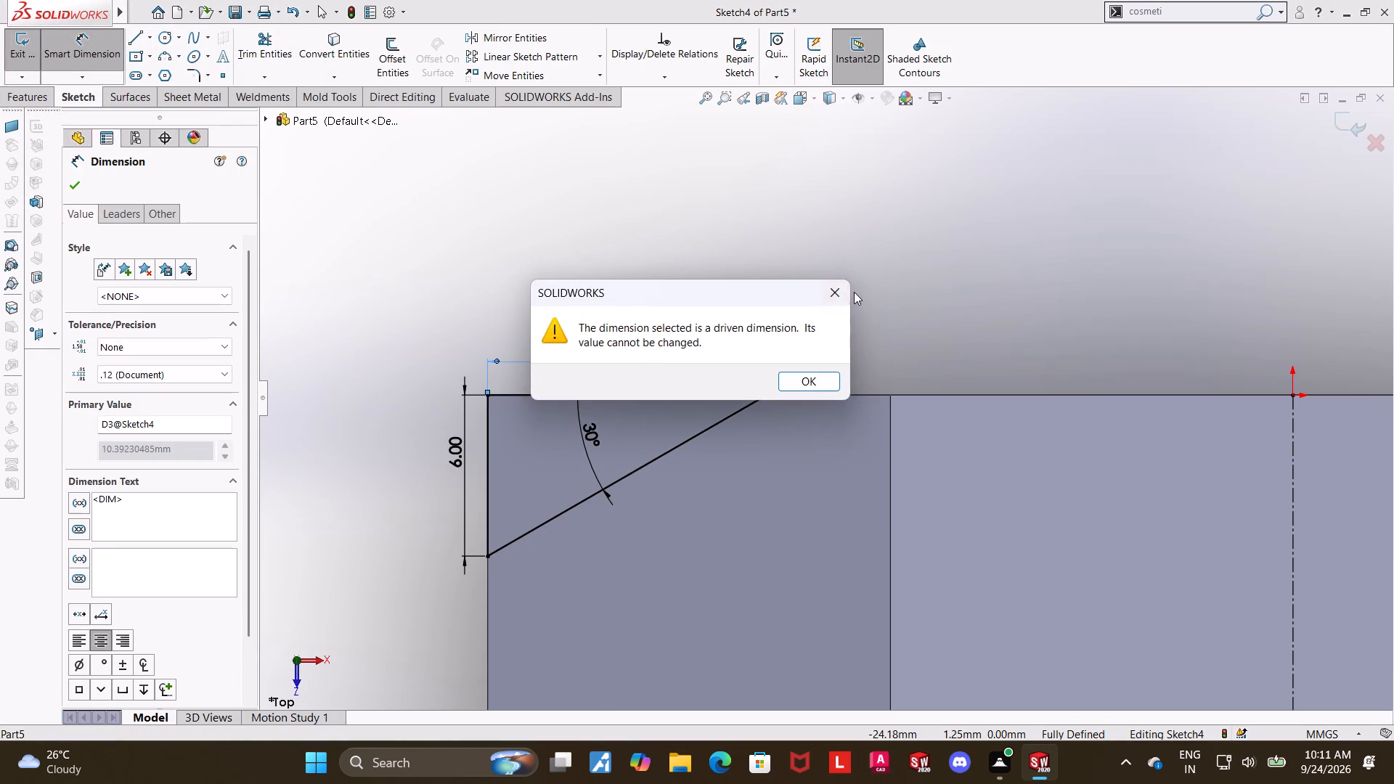
click(841, 289)
key(Escape)
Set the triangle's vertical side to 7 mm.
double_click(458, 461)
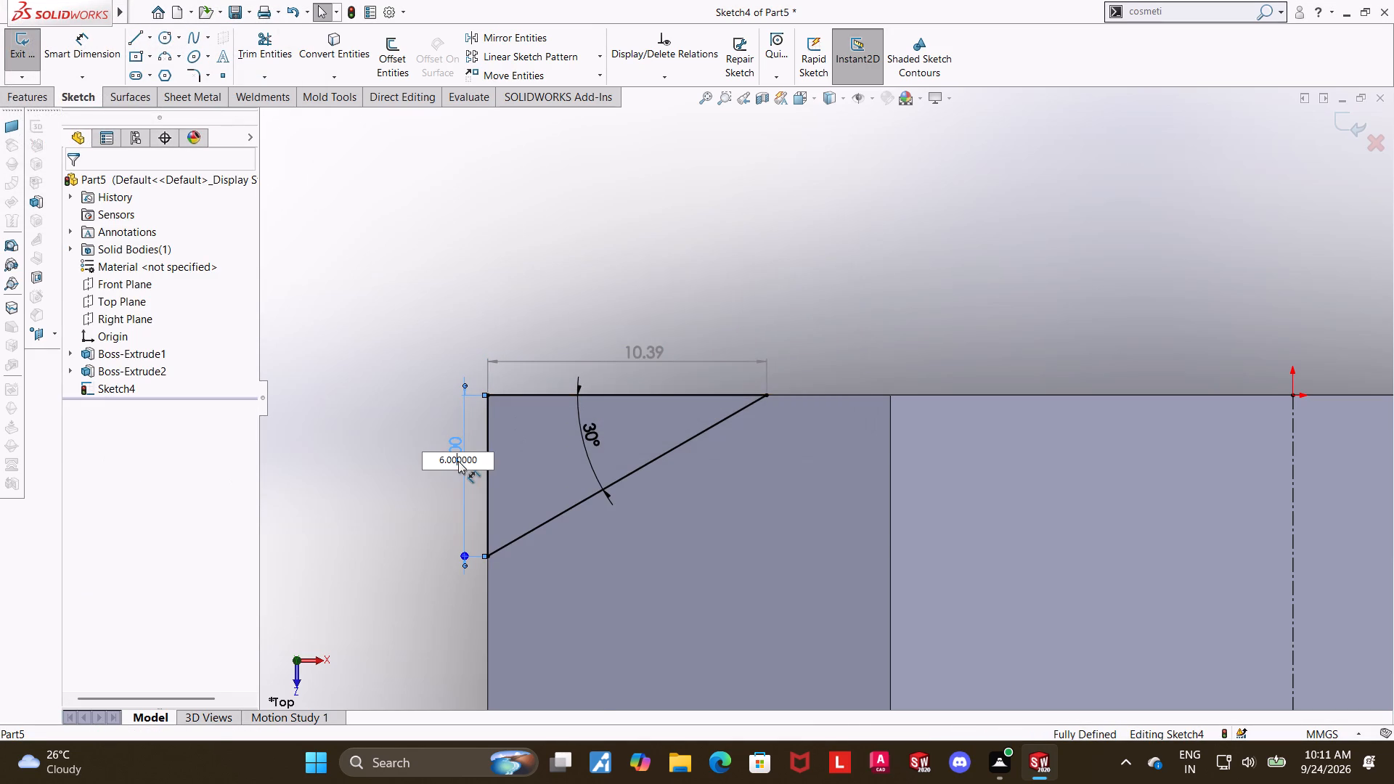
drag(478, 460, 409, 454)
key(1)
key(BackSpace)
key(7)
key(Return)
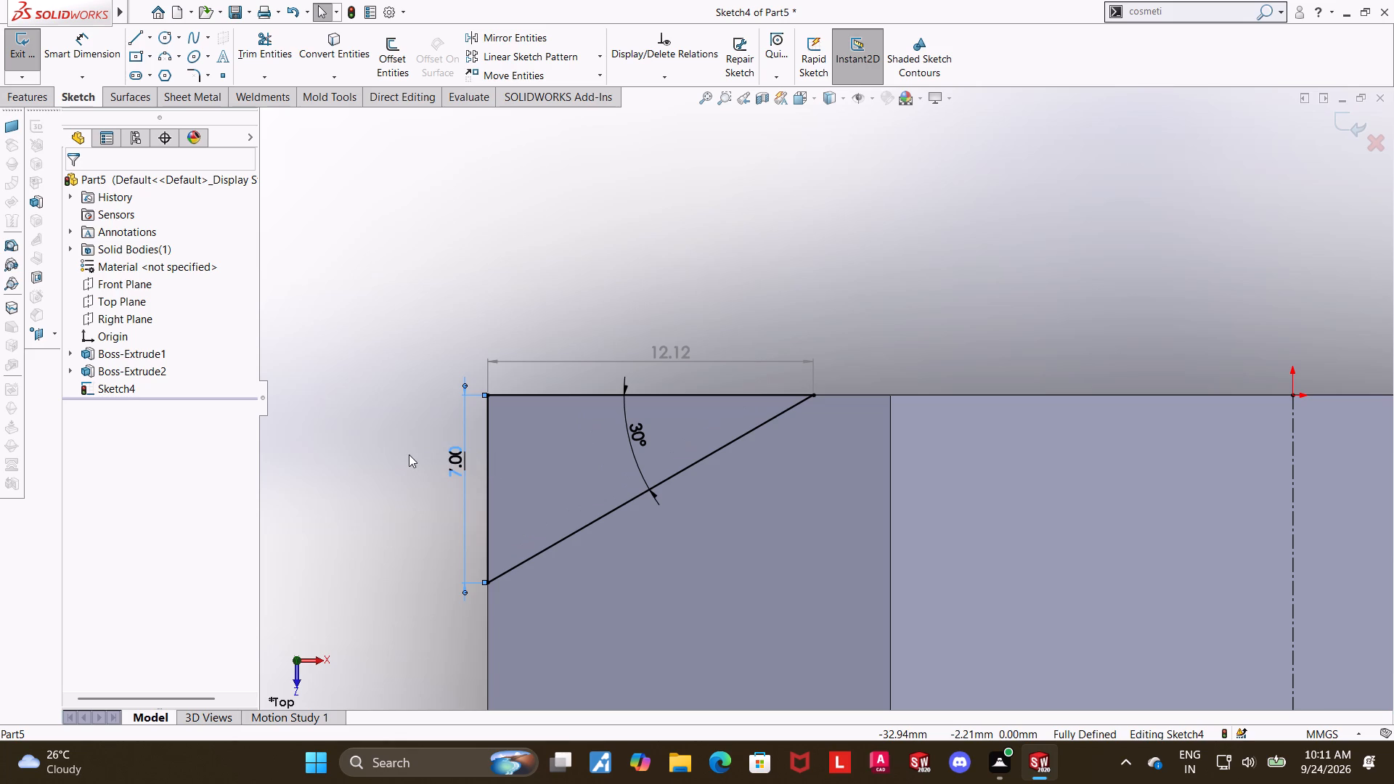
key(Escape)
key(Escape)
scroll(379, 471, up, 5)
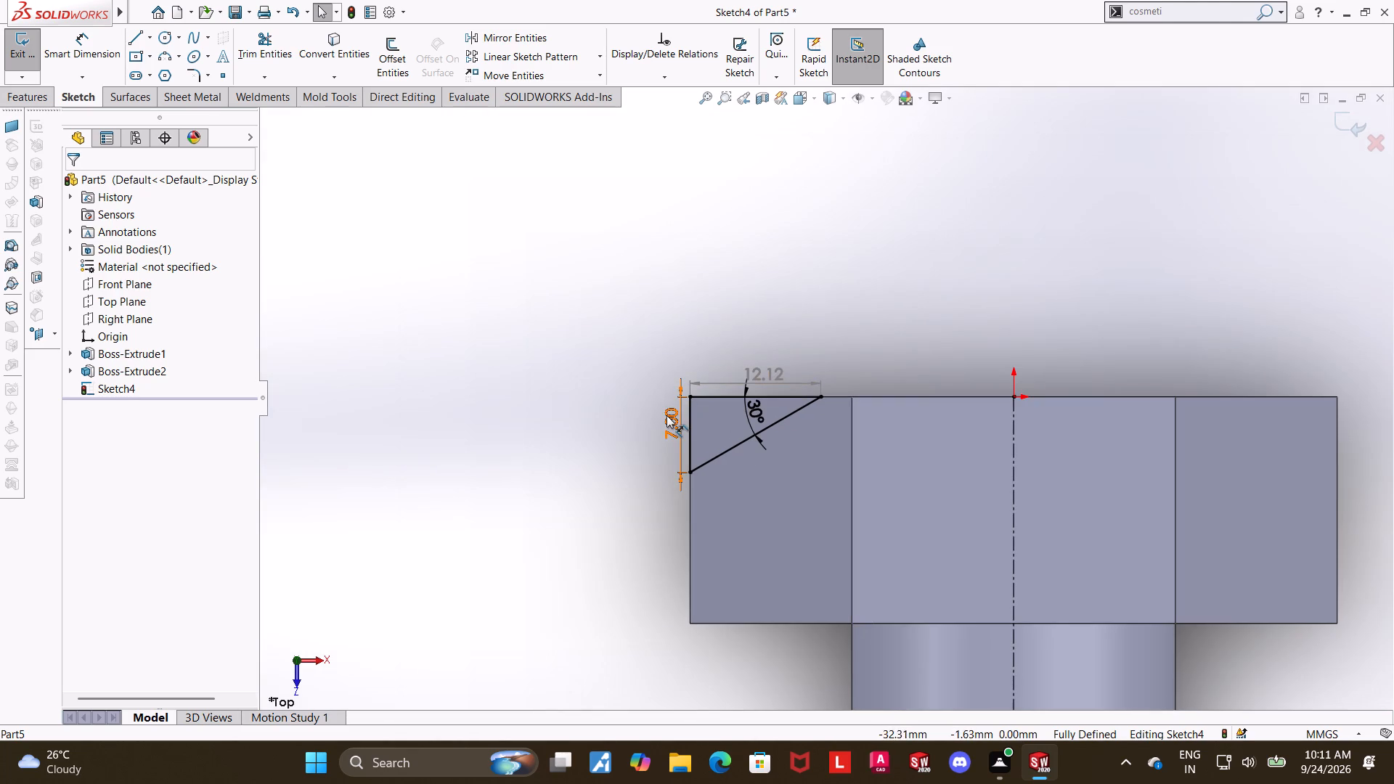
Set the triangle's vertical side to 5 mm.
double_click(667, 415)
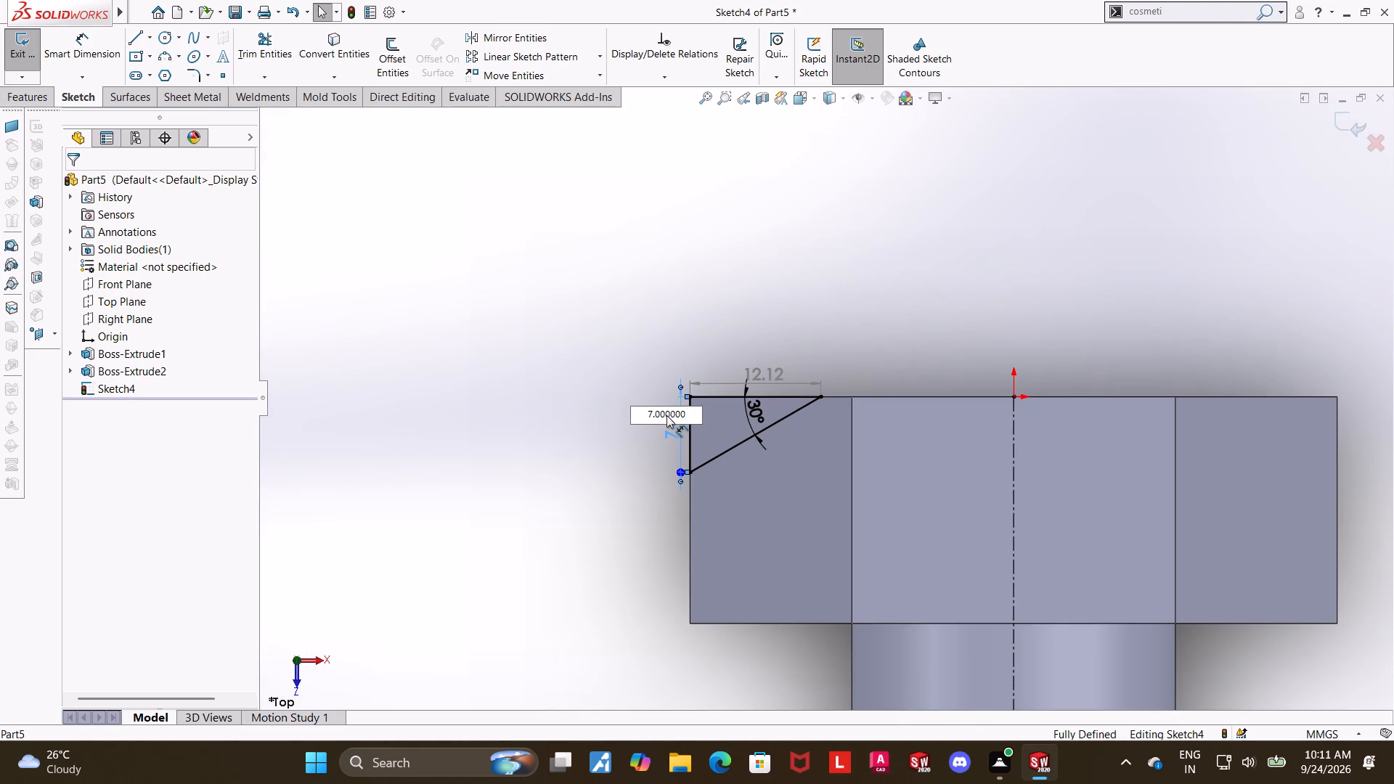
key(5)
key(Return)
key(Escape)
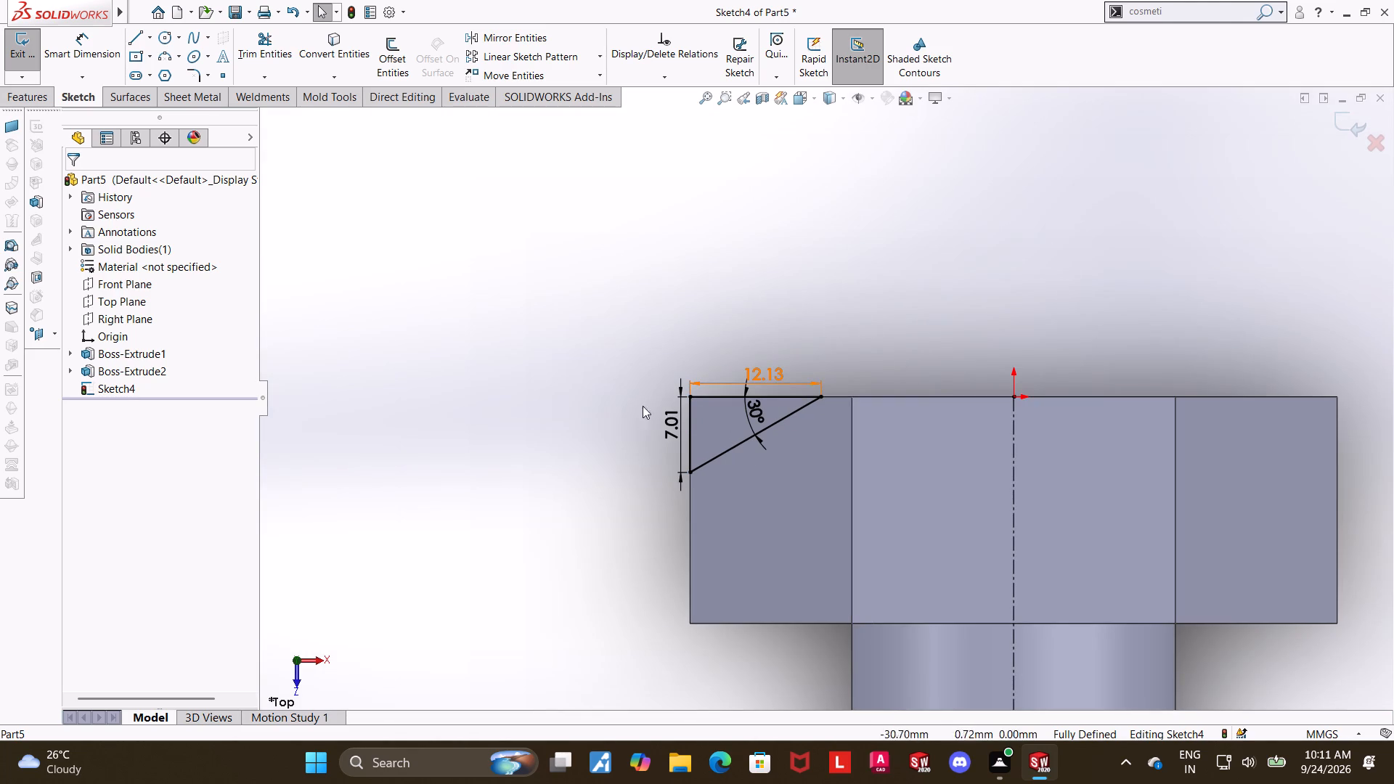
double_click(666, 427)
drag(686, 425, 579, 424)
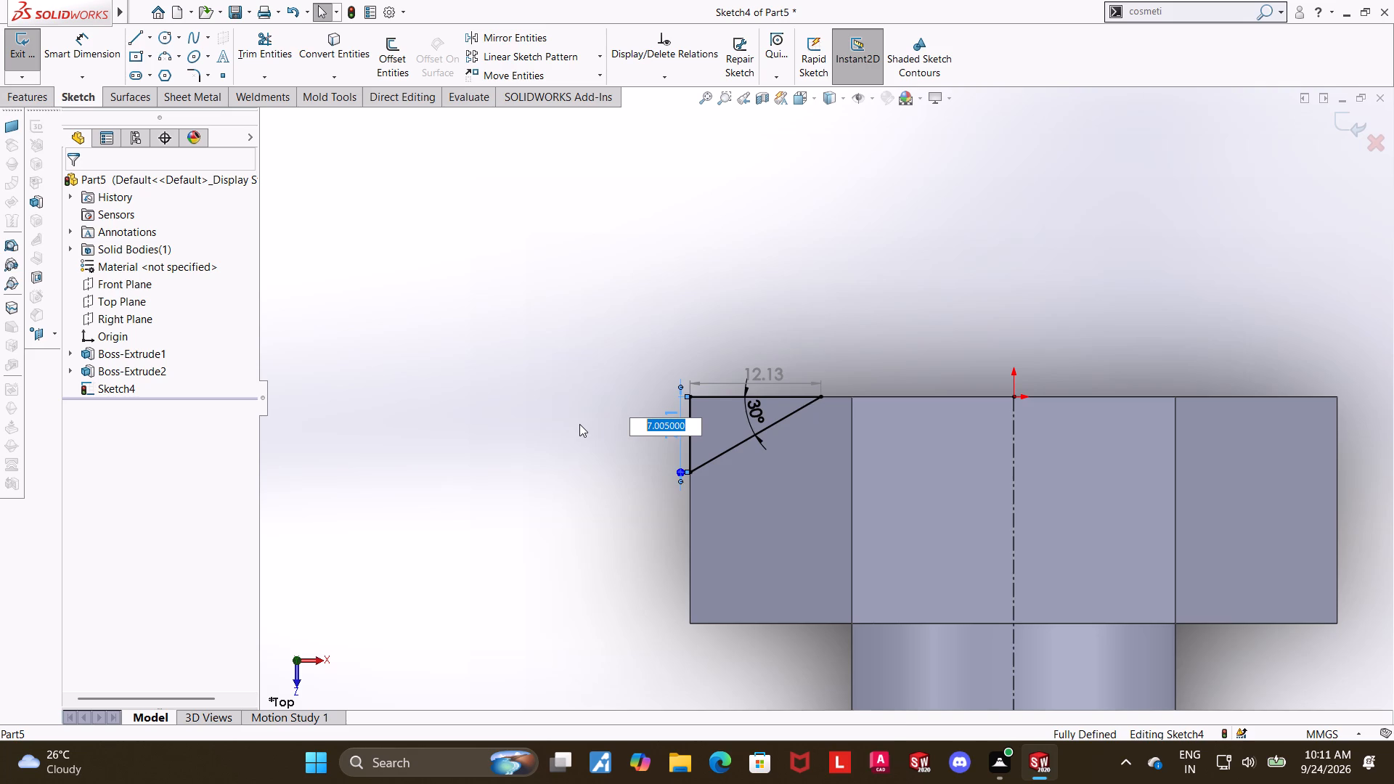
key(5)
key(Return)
Set the triangle's vertical side to 4 mm and exit the sketch.
scroll(1080, 385, down, 2)
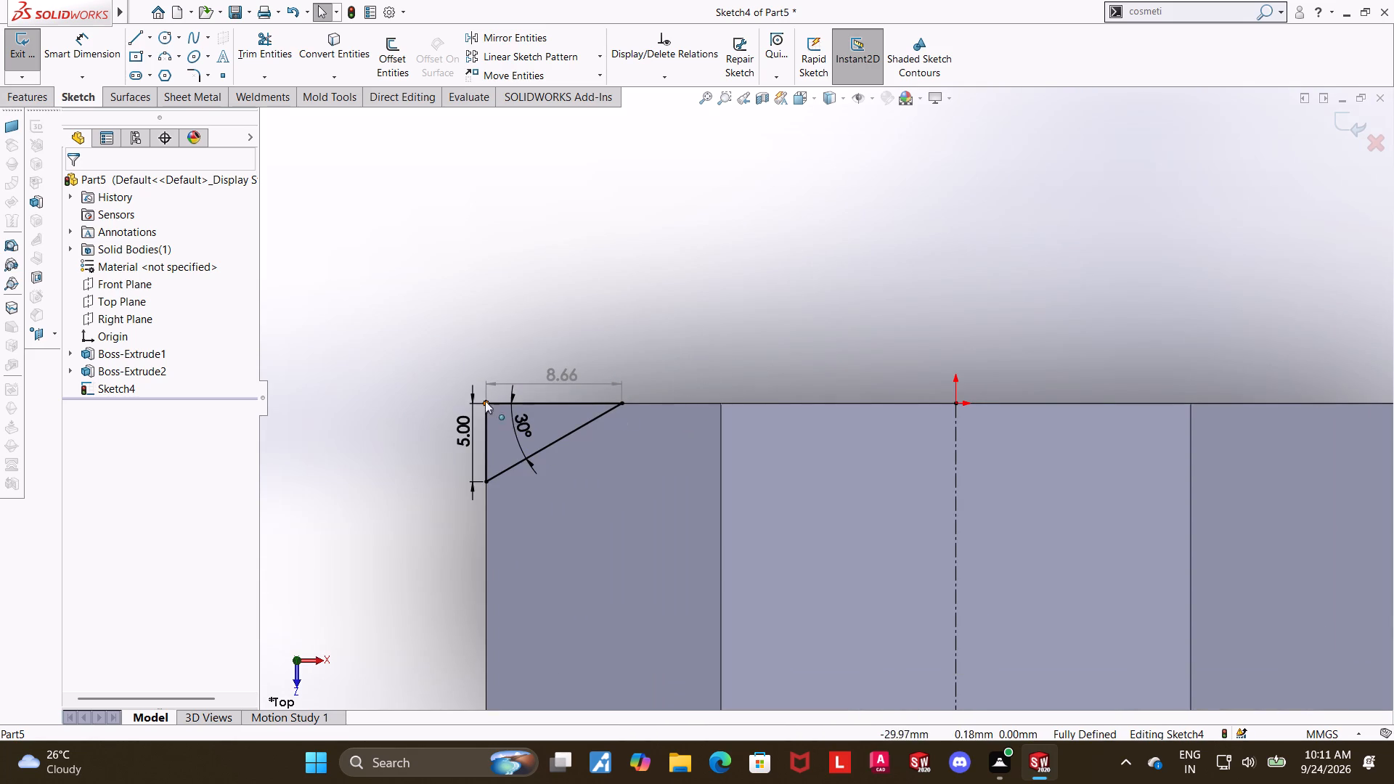
double_click(459, 435)
key(4)
key(Return)
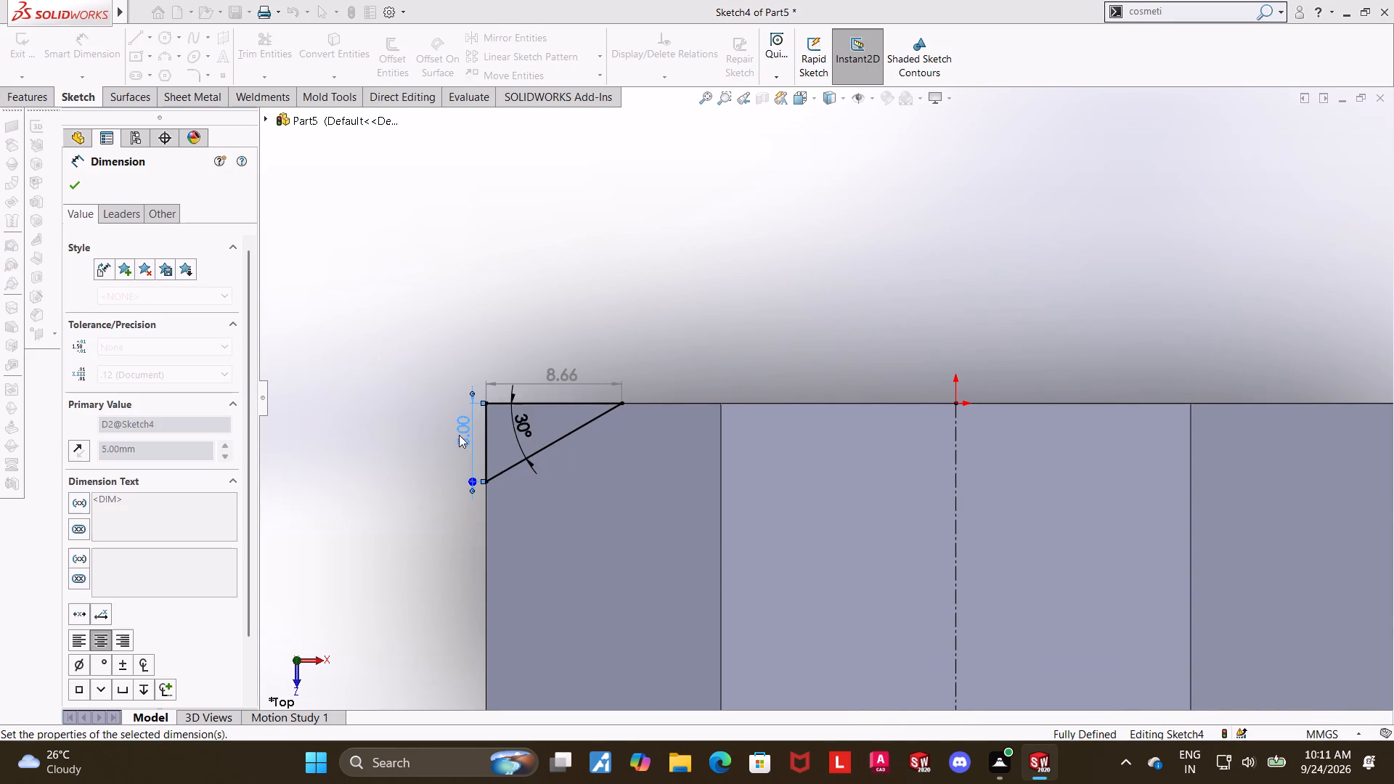
click(962, 233)
click(1350, 126)
Make a 360° revolved cut of the triangle about the bolt's centreline to chamfer the head's corners.
scroll(1025, 268, up, 4)
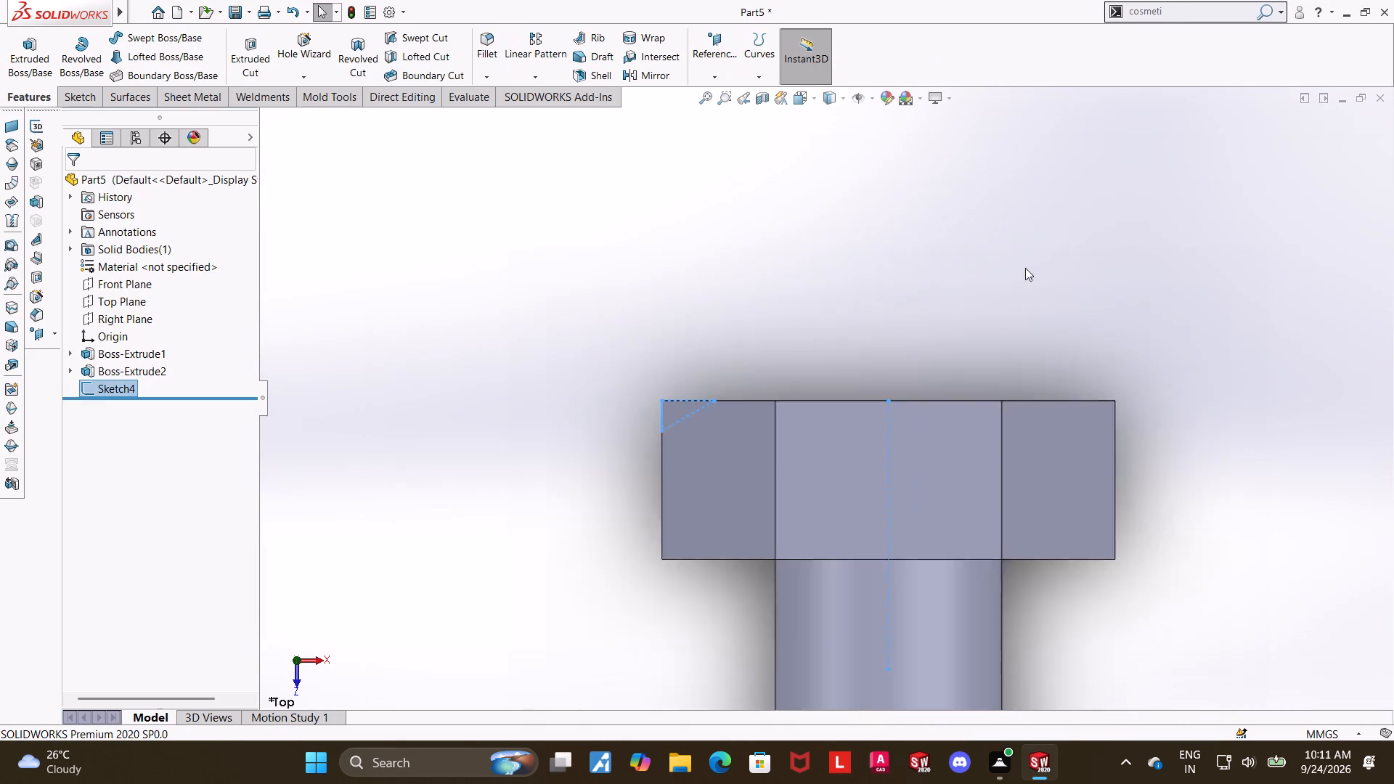
scroll(1025, 268, up, 1)
click(347, 52)
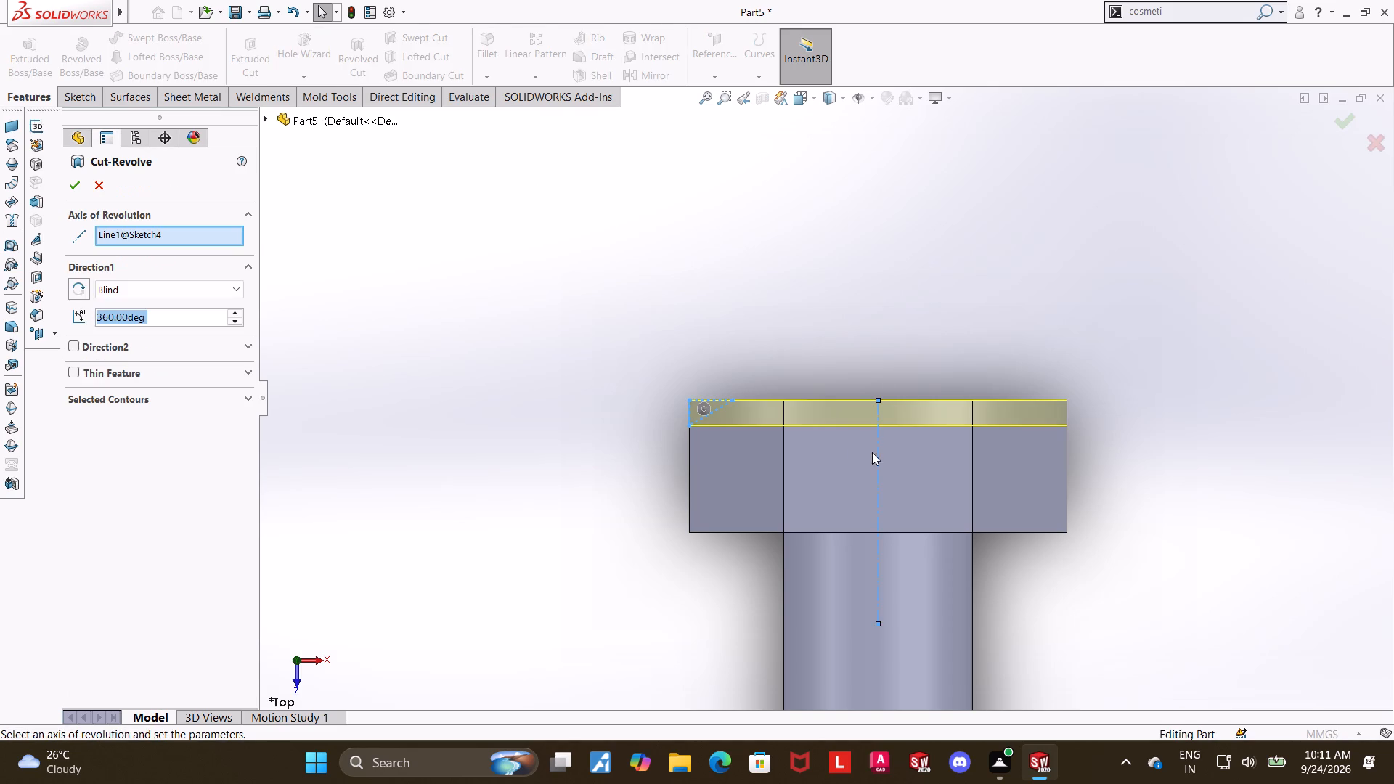
click(69, 187)
click(677, 271)
scroll(613, 311, up, 1)
middle_drag(612, 314, 614, 340)
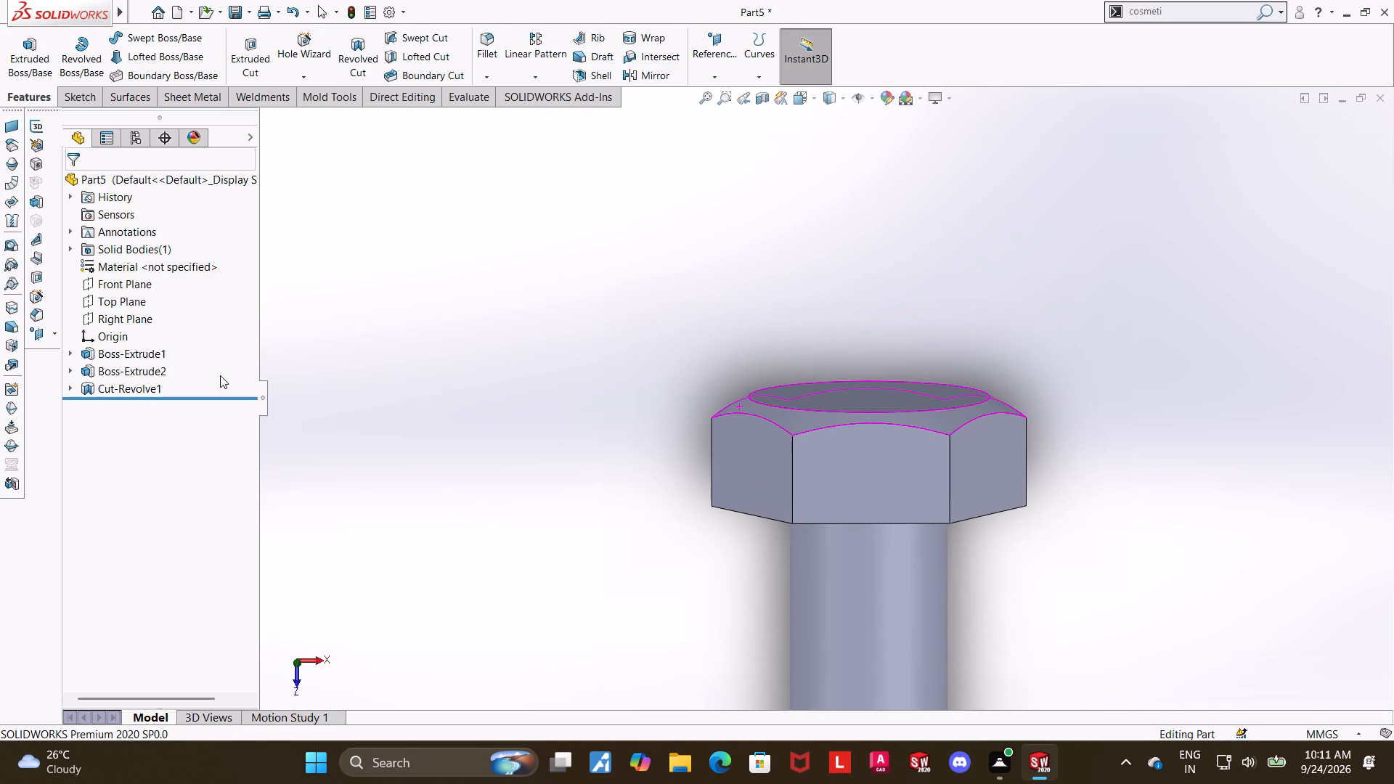
Edit the revolved cut's sketch to set the triangle's vertical side to 2 mm, and exit the sketch.
click(69, 382)
click(113, 407)
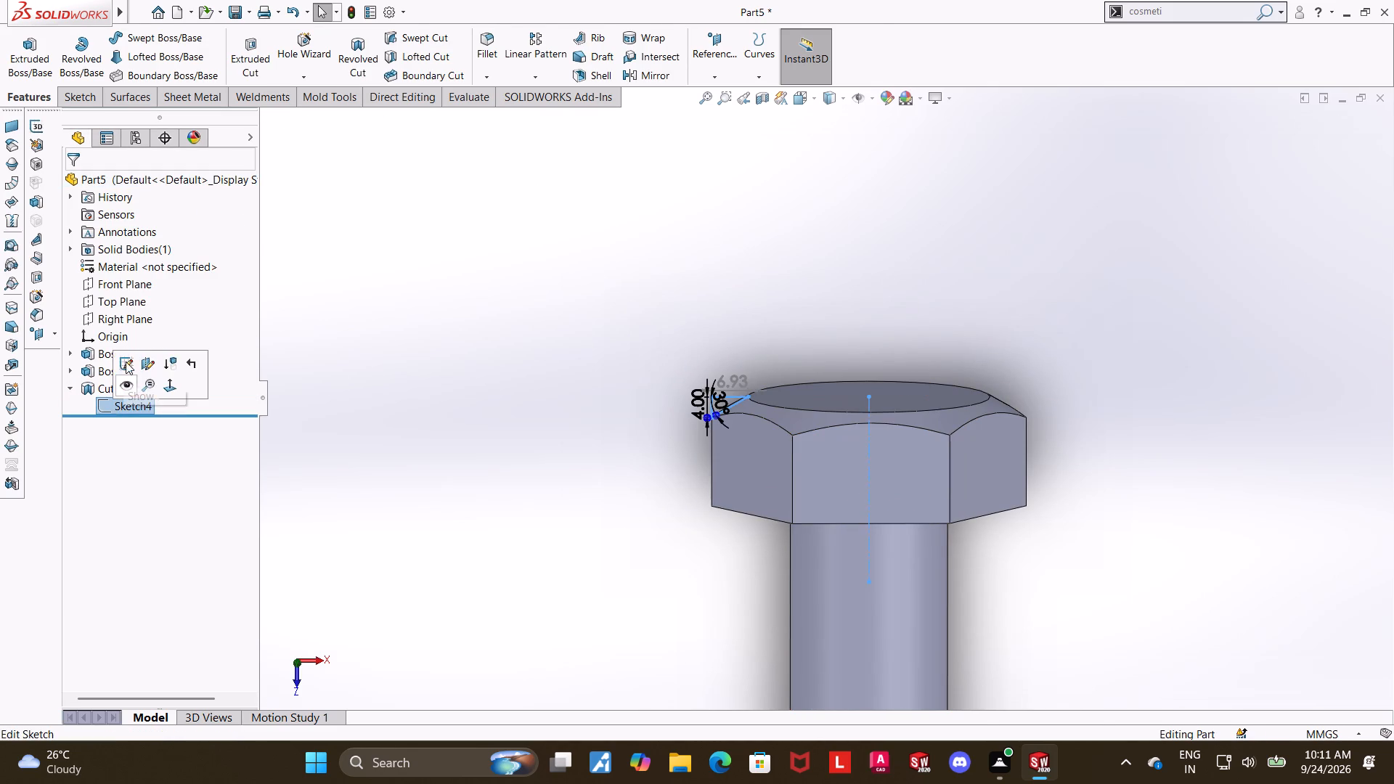
click(126, 362)
scroll(732, 400, down, 4)
scroll(843, 451, down, 1)
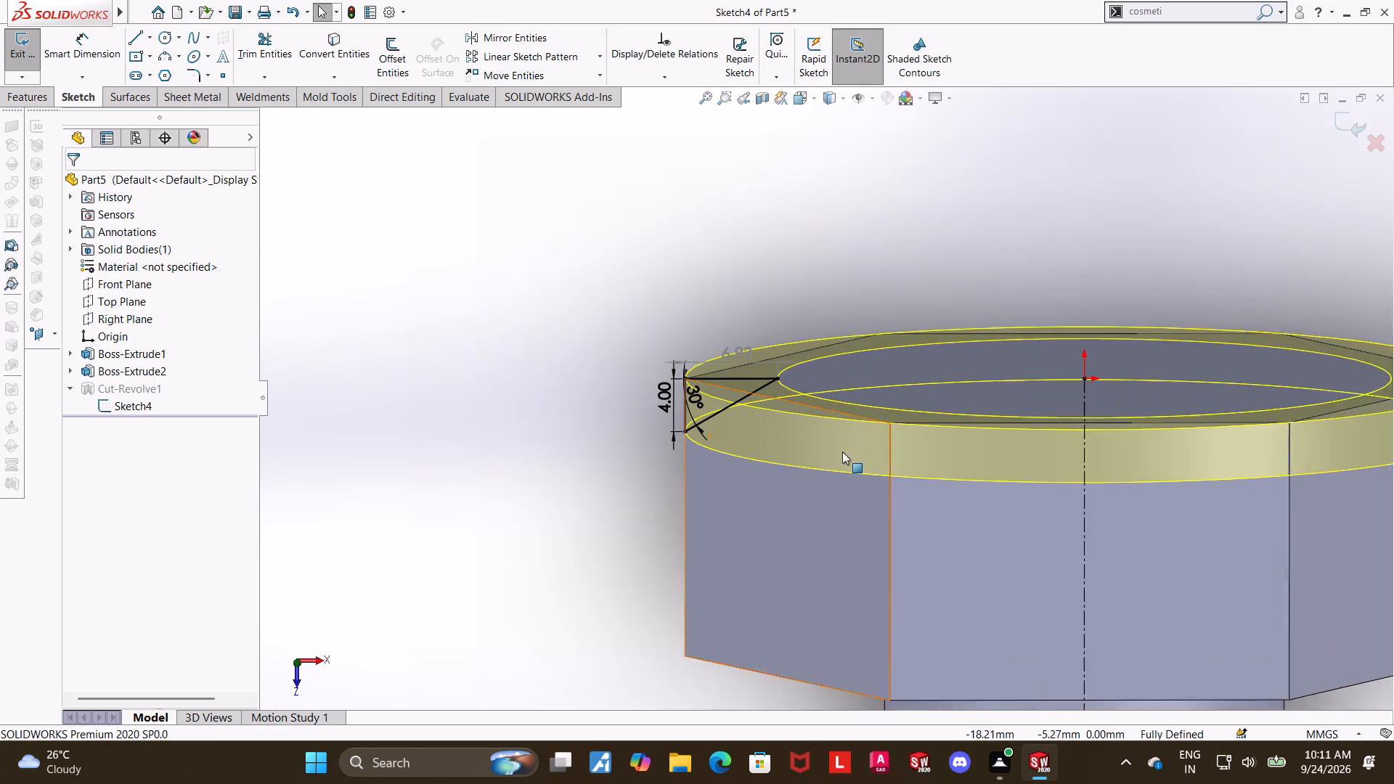
scroll(842, 452, down, 1)
scroll(673, 450, down, 5)
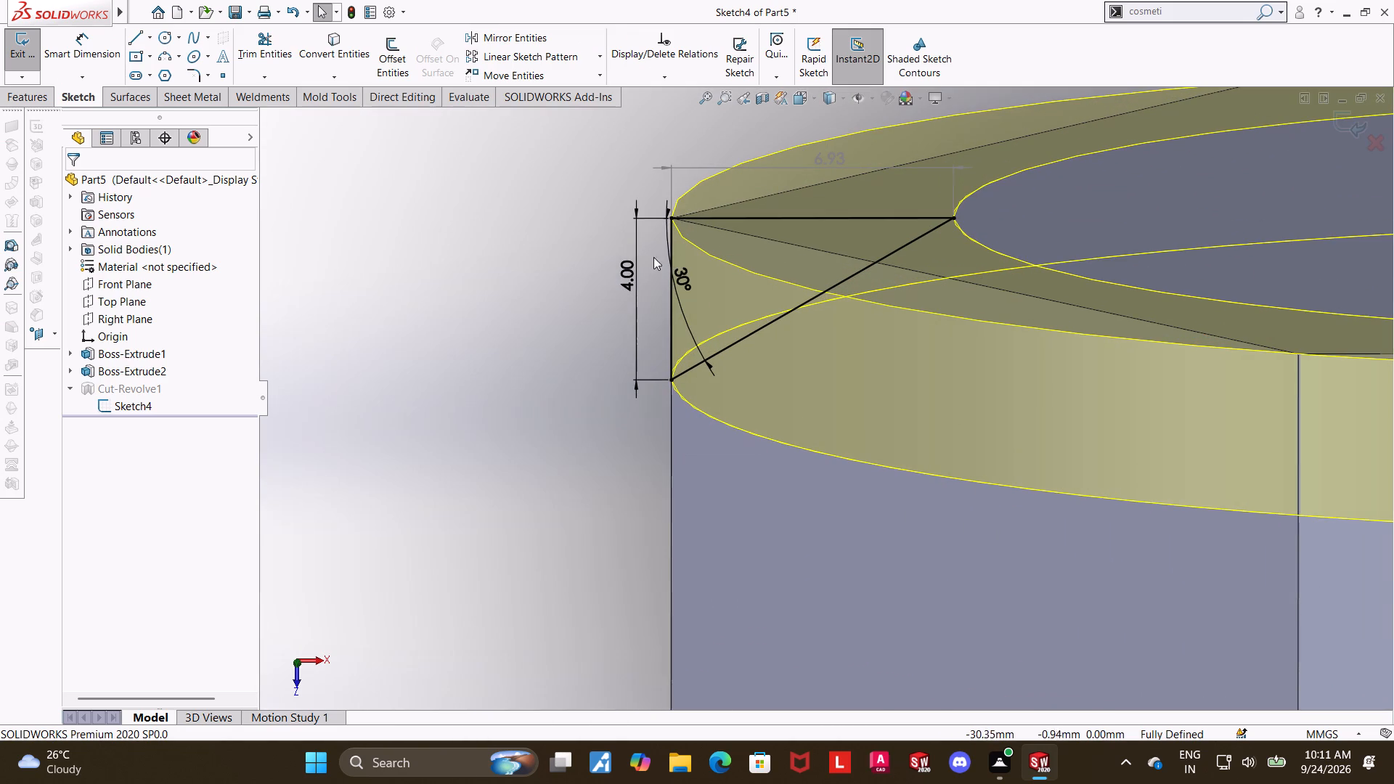
double_click(634, 267)
key(2)
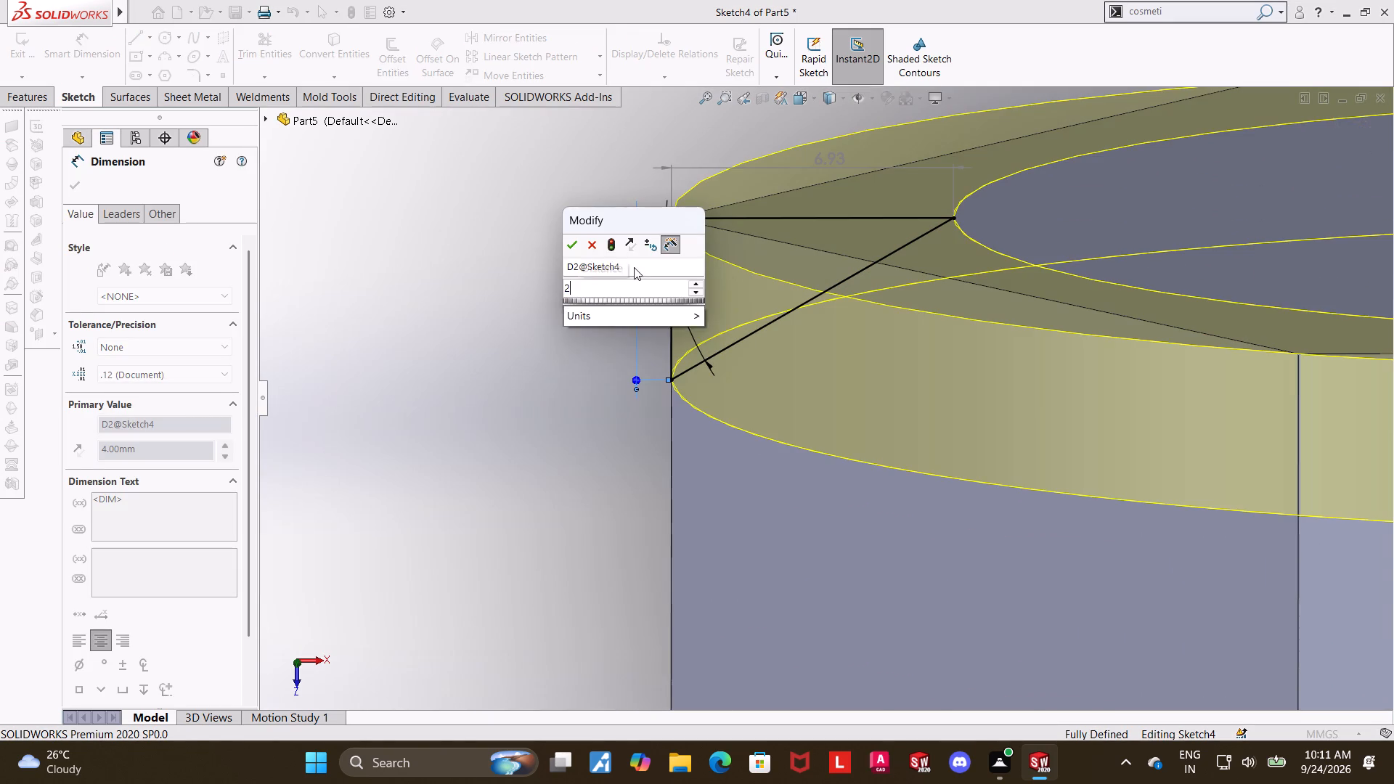
key(Return)
click(1337, 121)
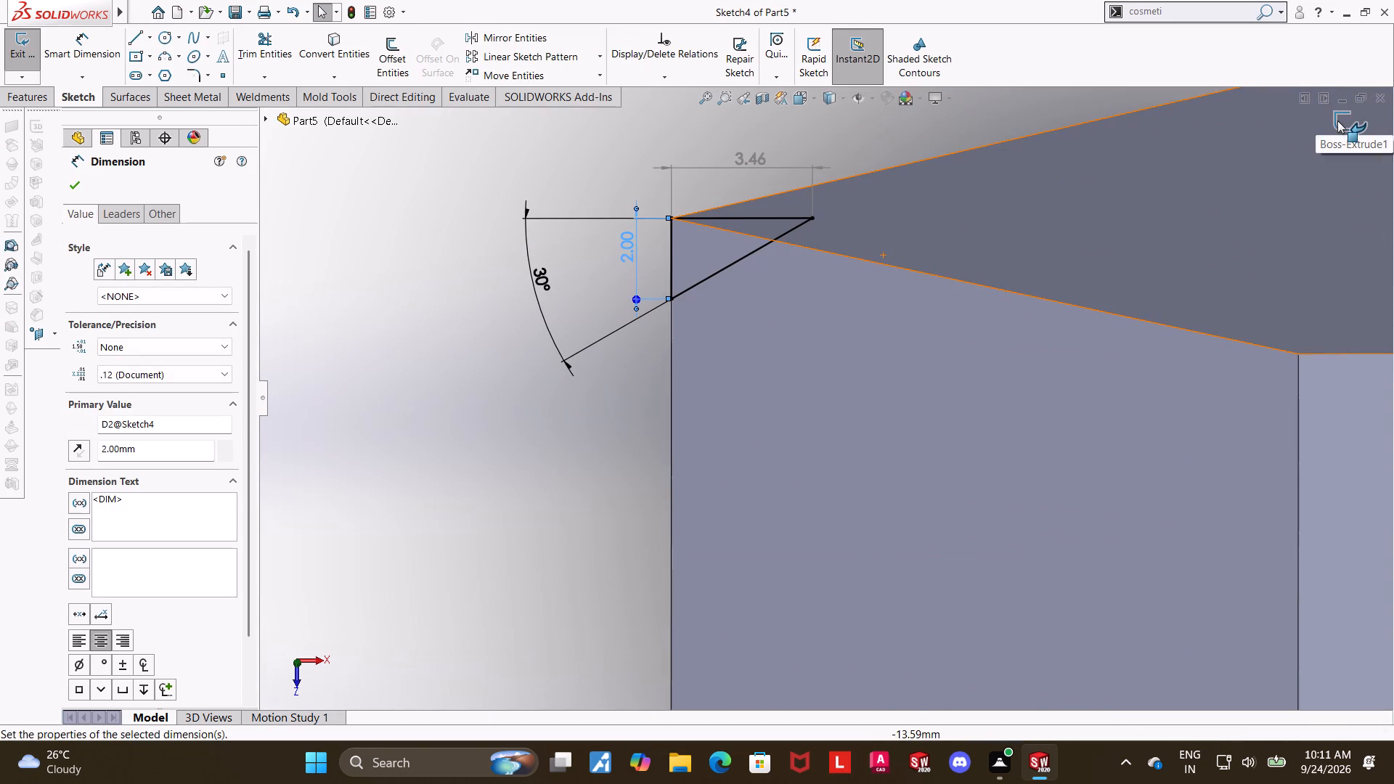
Examine the chamfered bolt head and the full length of the bolt from several angles.
scroll(1001, 187, up, 11)
middle_drag(1009, 208, 1003, 323)
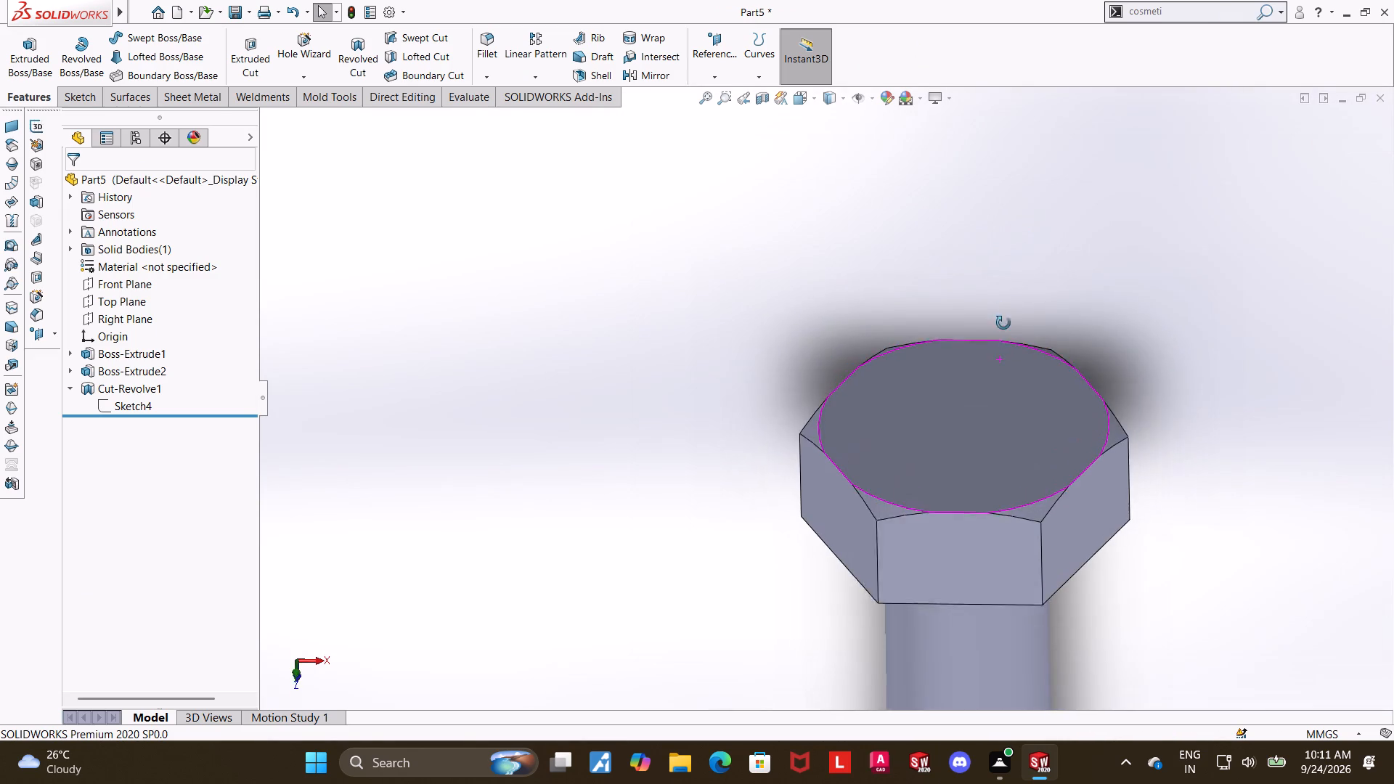
middle_drag(1003, 323, 1000, 345)
scroll(1028, 350, up, 2)
scroll(1071, 417, down, 2)
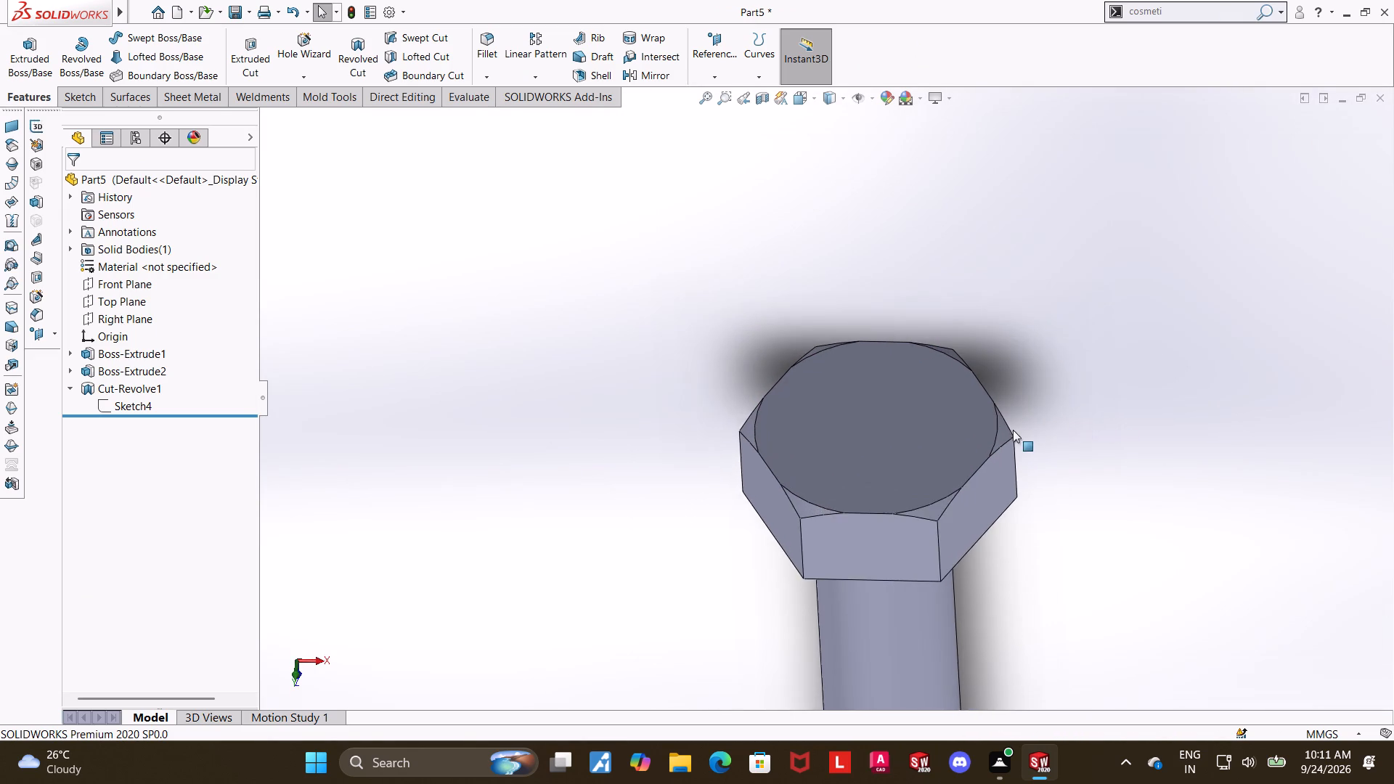
middle_drag(1011, 431, 1014, 496)
scroll(1014, 496, up, 1)
click(1131, 298)
scroll(1050, 544, up, 3)
scroll(934, 598, down, 2)
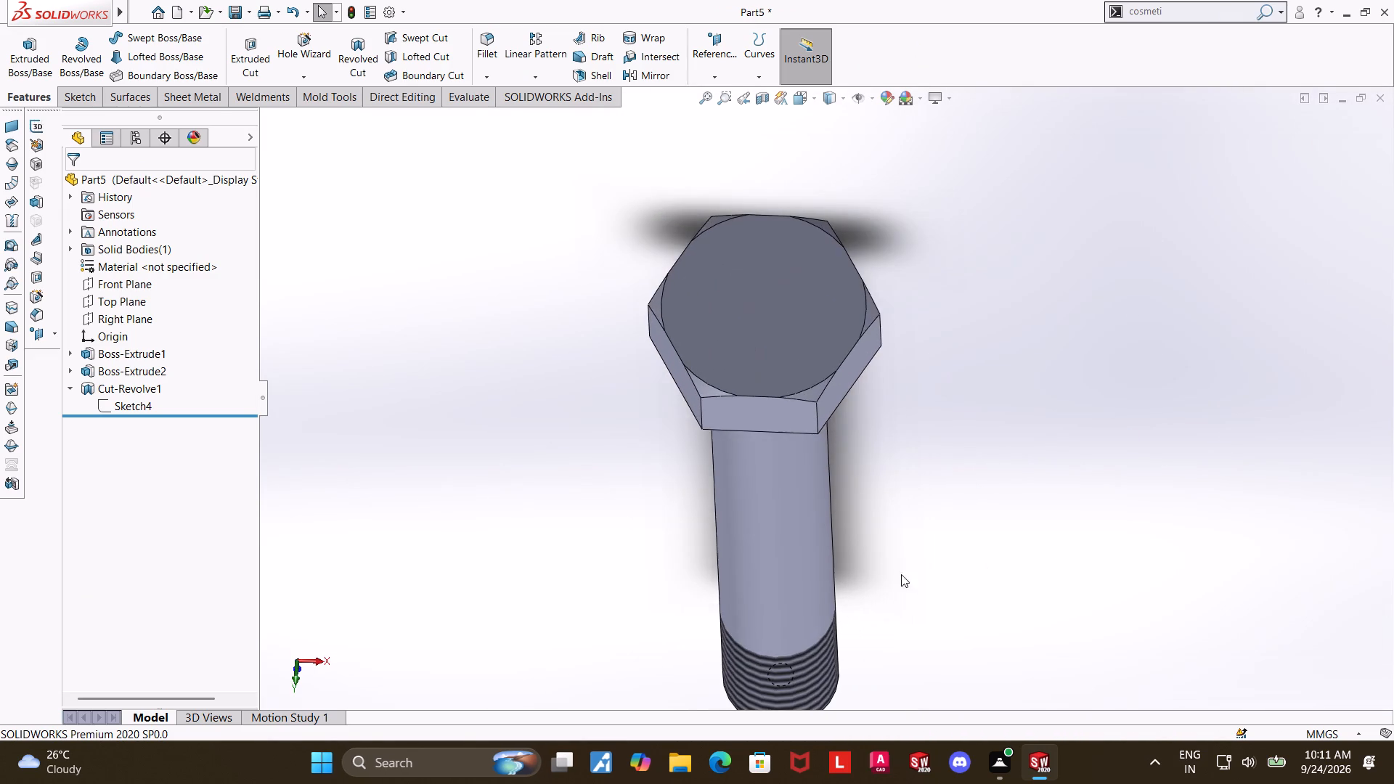
middle_drag(889, 527, 886, 413)
scroll(888, 413, up, 7)
middle_drag(797, 465, 876, 370)
scroll(858, 385, down, 2)
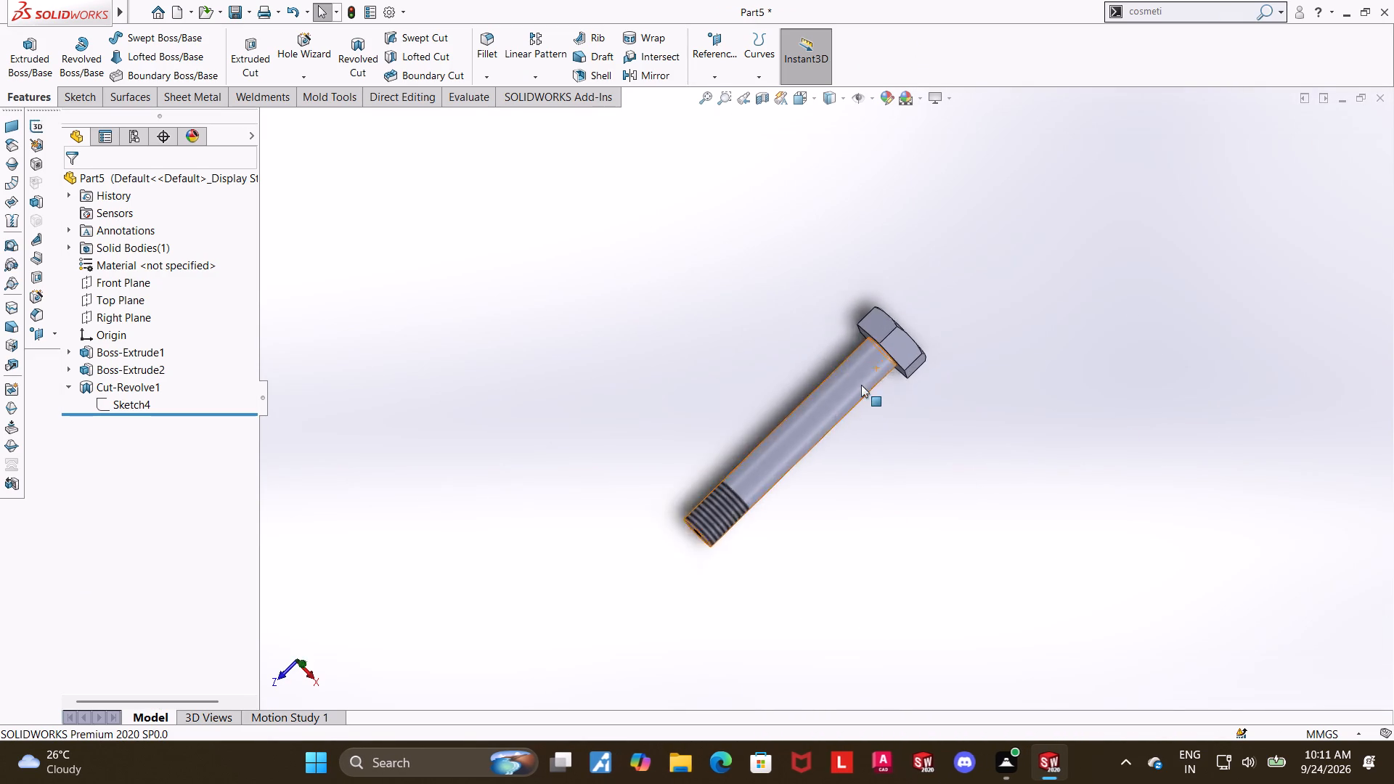
scroll(927, 372, down, 1)
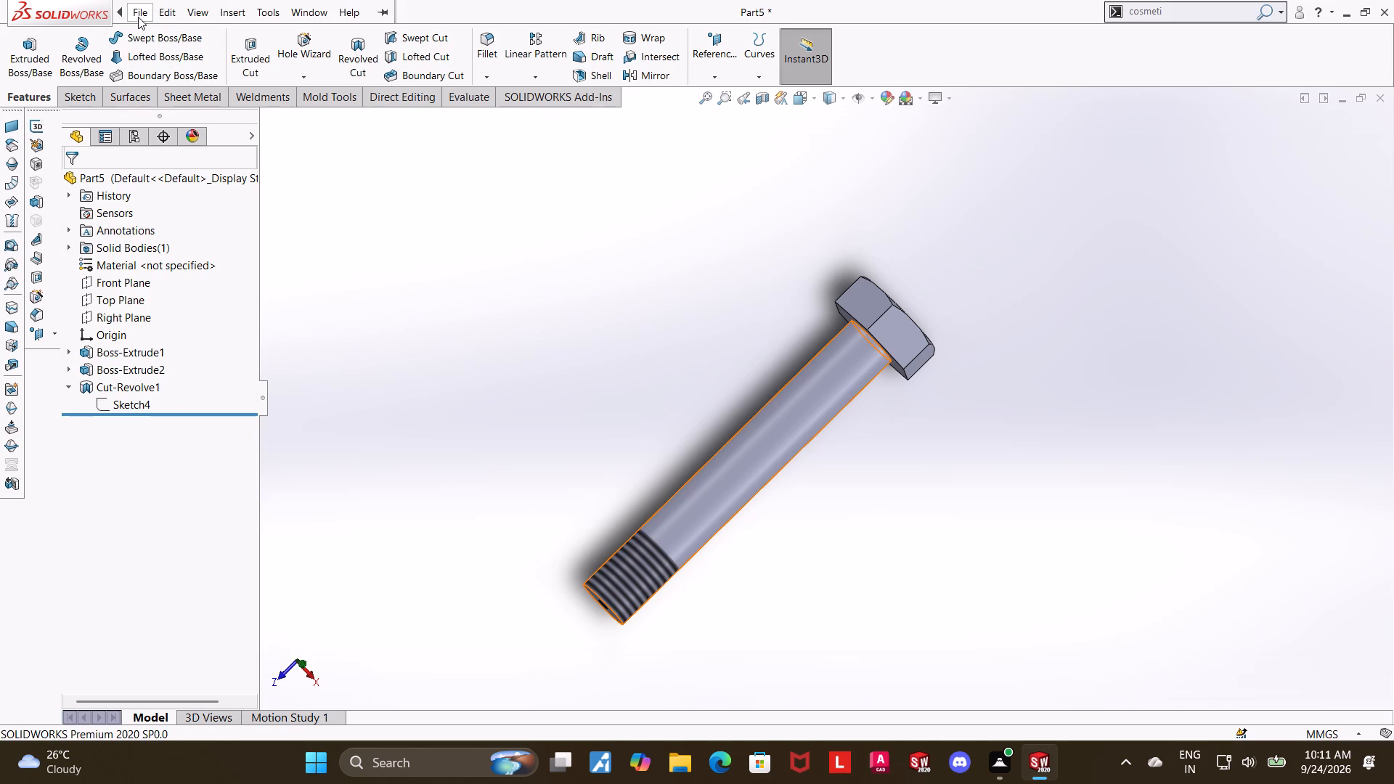
Save the part in Downloads under the name "bolt crosshead assem".
click(168, 192)
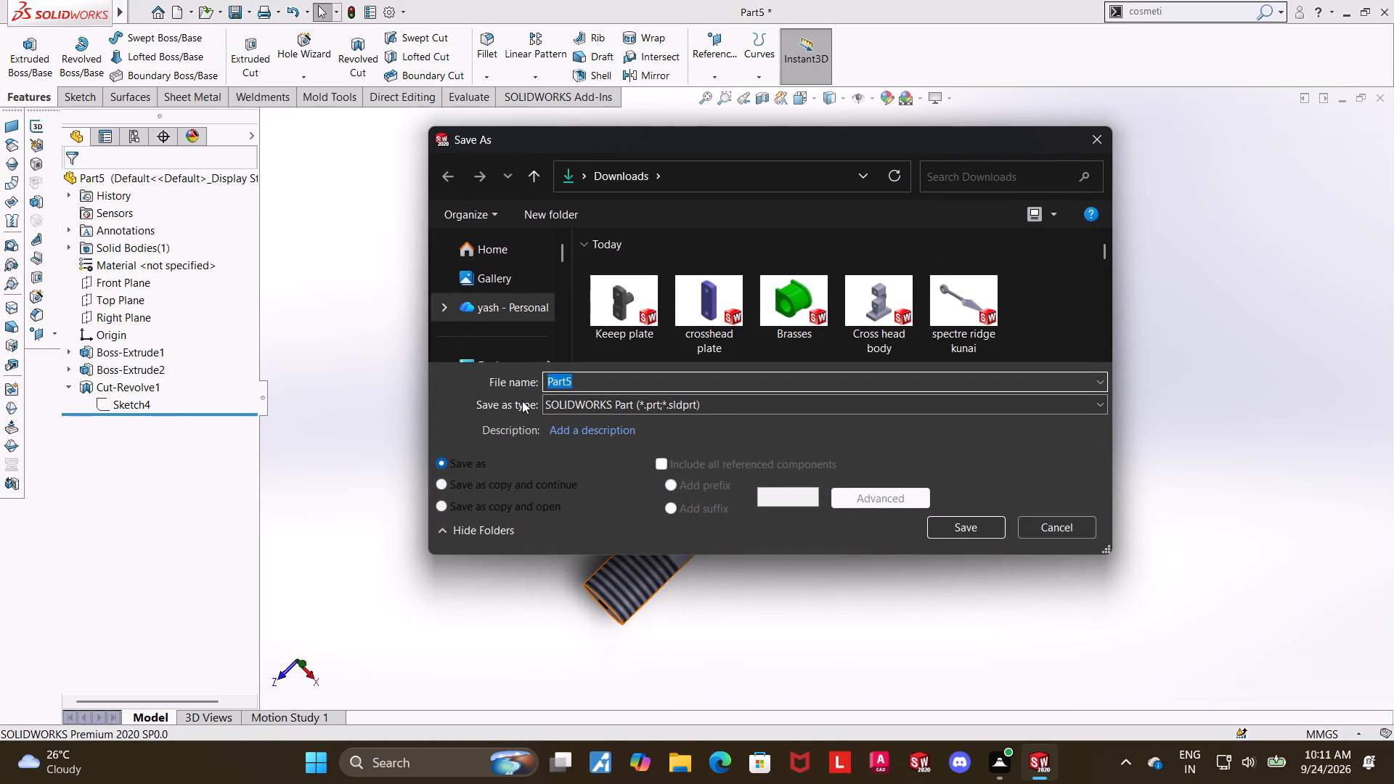
text(bolt crosshead assem)
key(space)
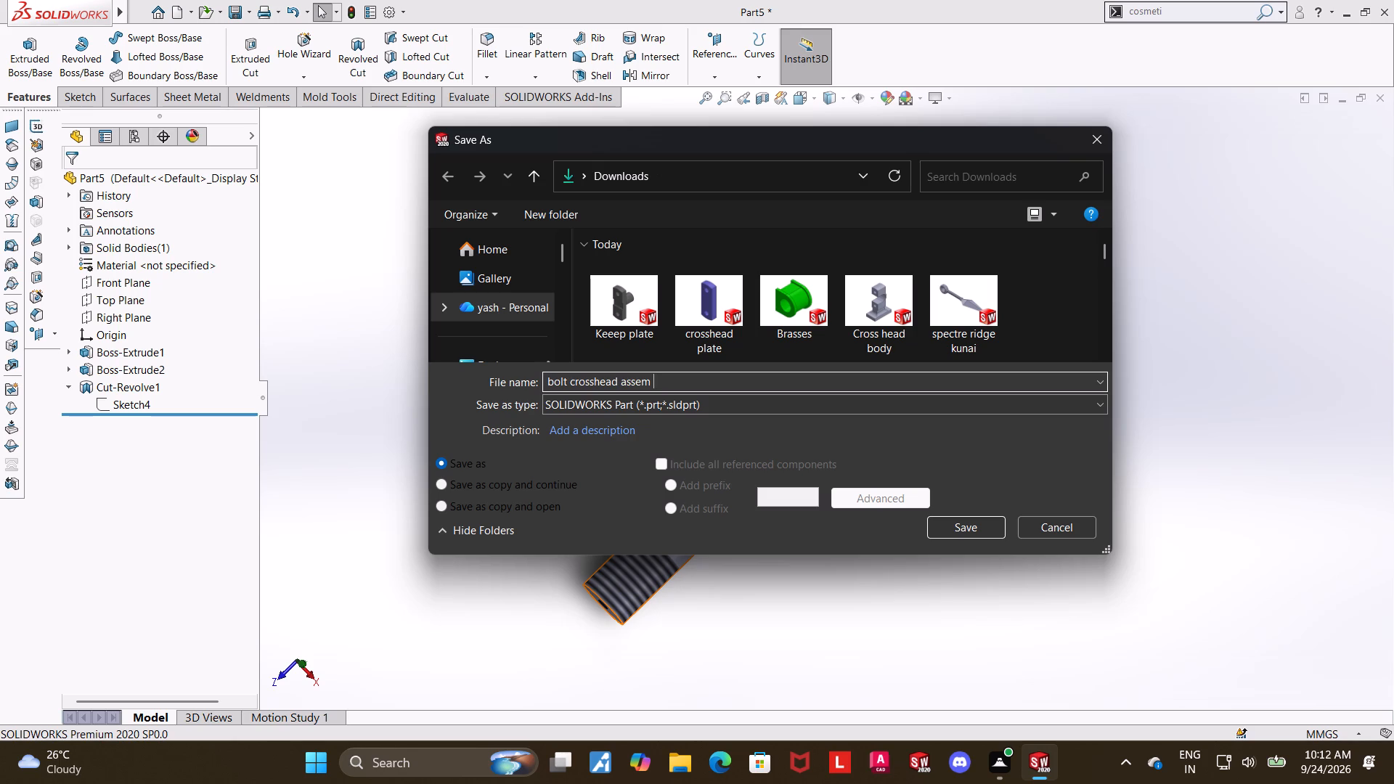
click(959, 536)
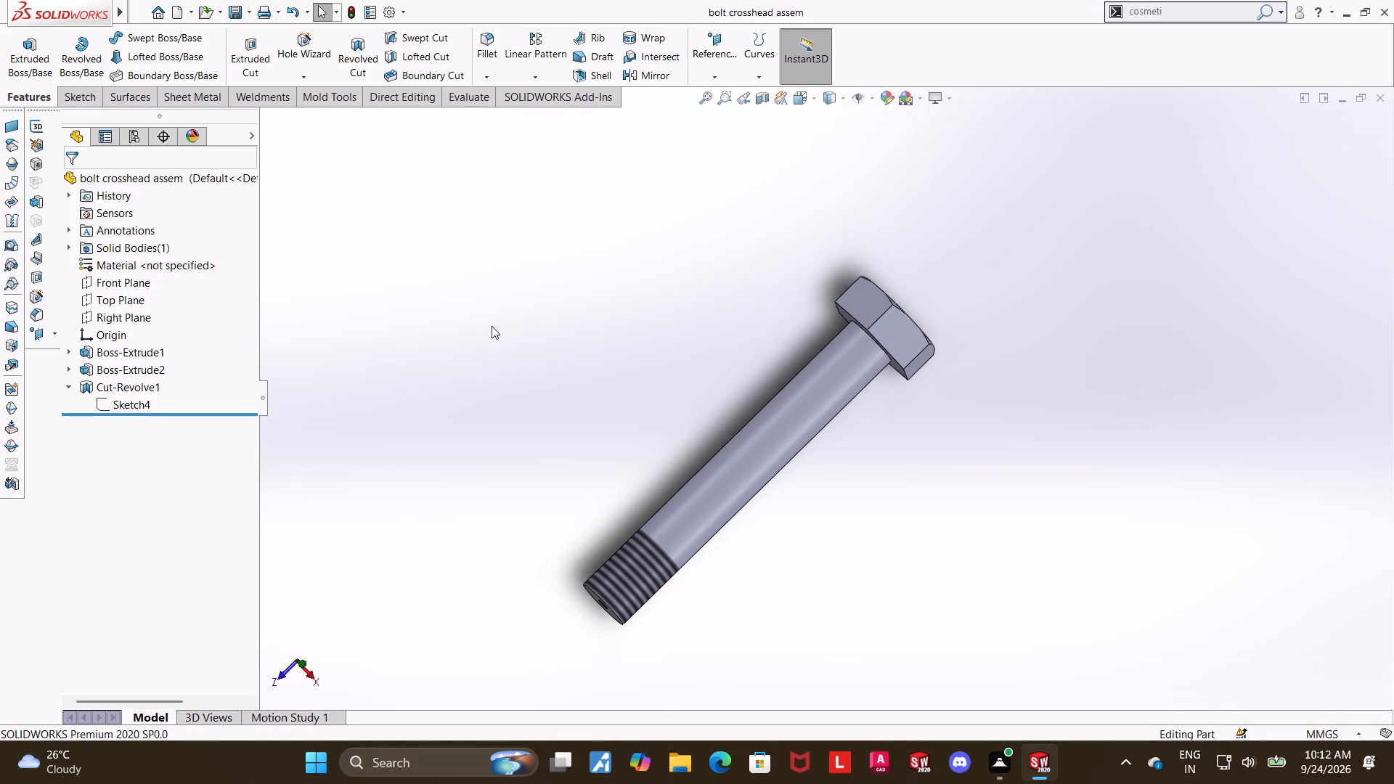
Assign the Alloy Steel material to the bolt.
click(110, 270)
right_click(192, 259)
click(213, 264)
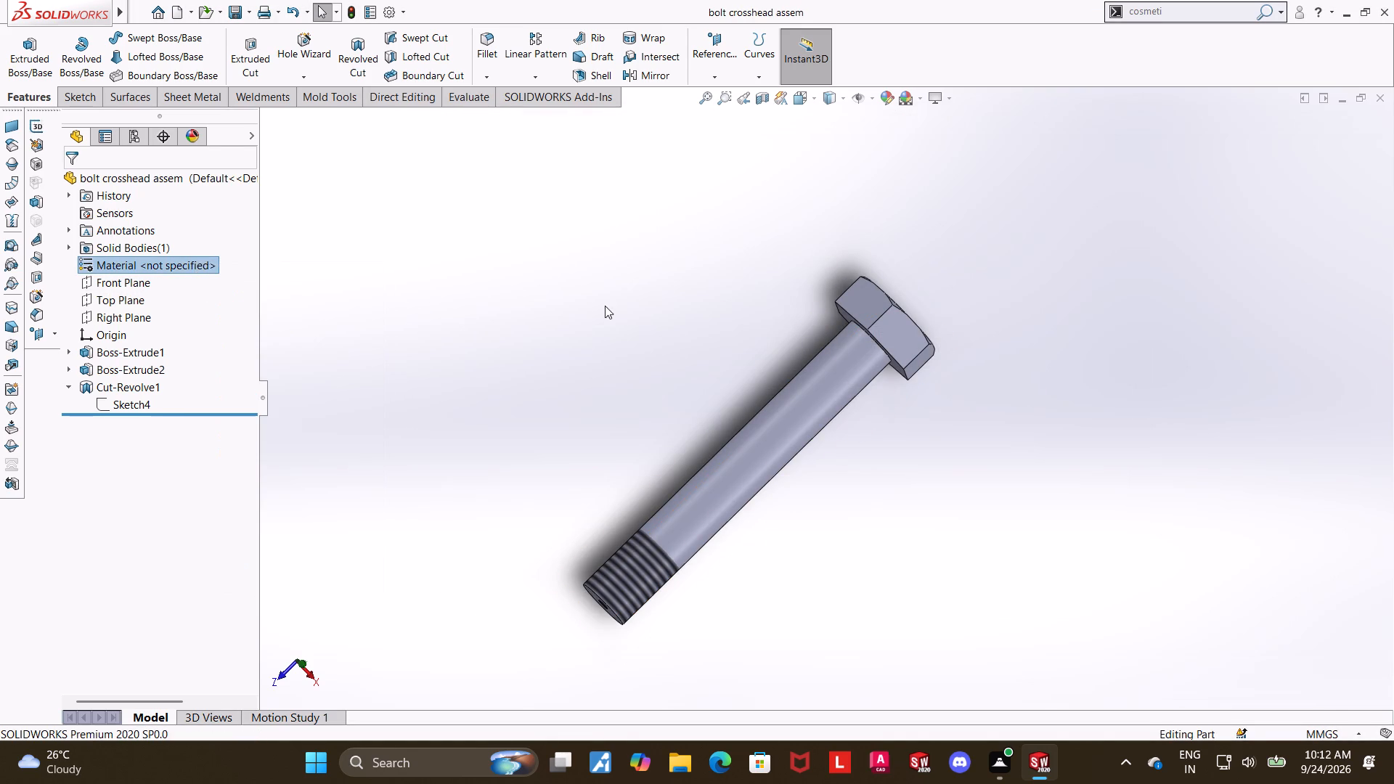
scroll(473, 441, down, 4)
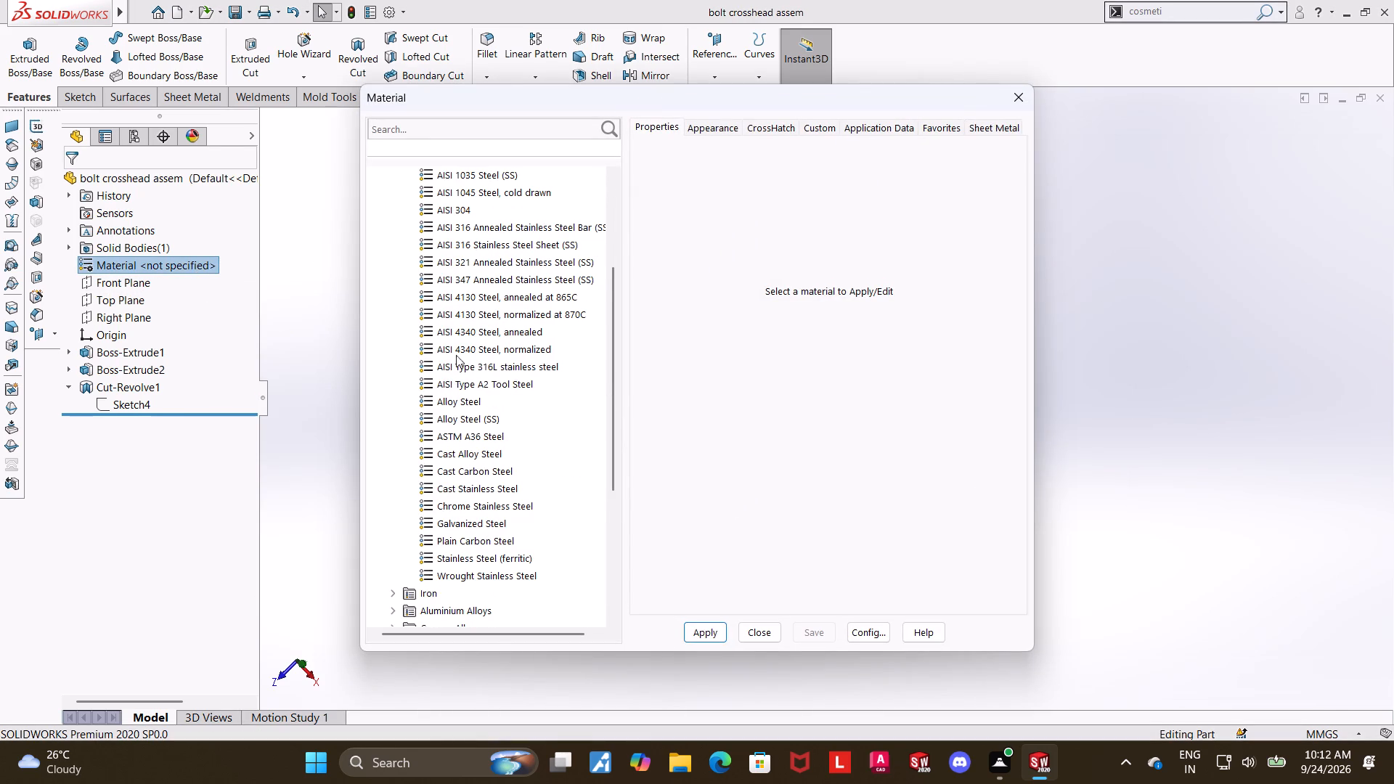
click(457, 346)
click(704, 626)
click(774, 632)
click(1111, 465)
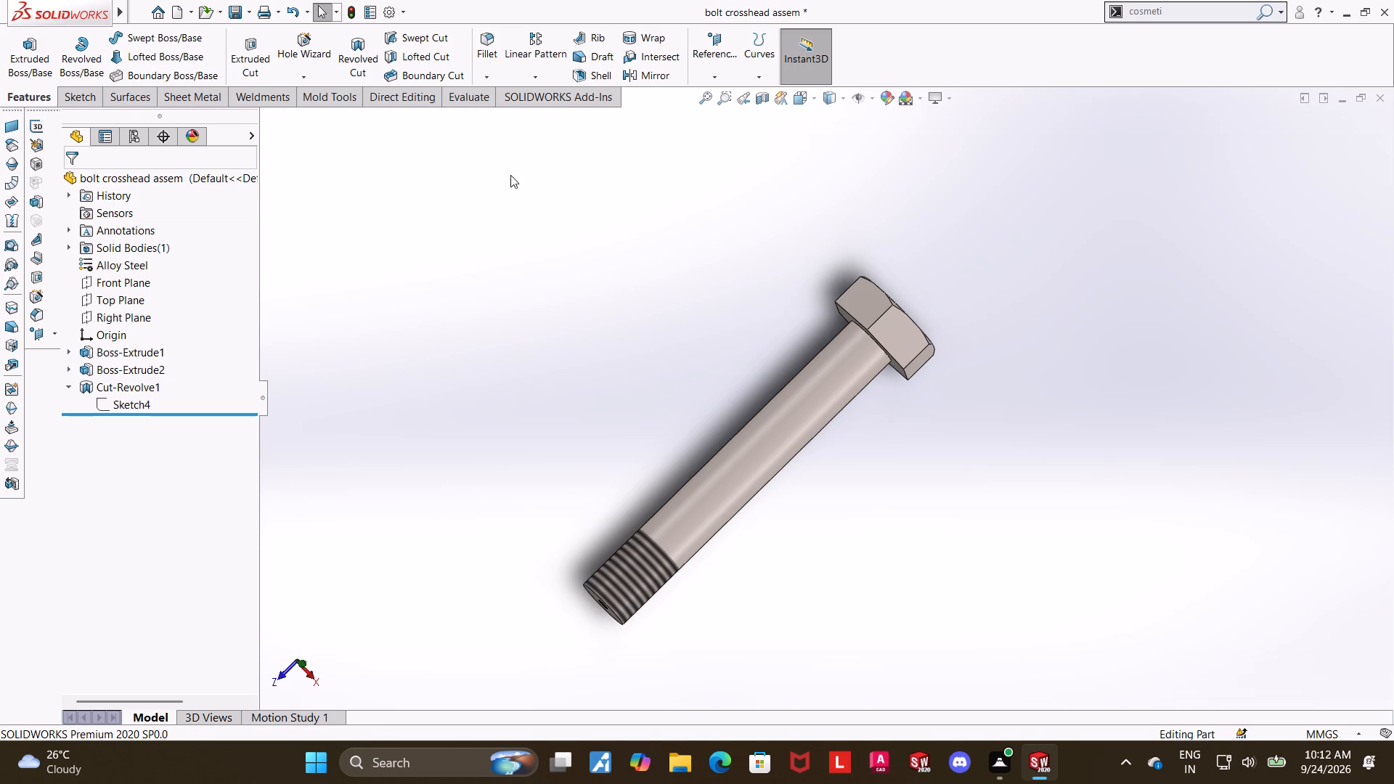
Create a new part document.
click(181, 13)
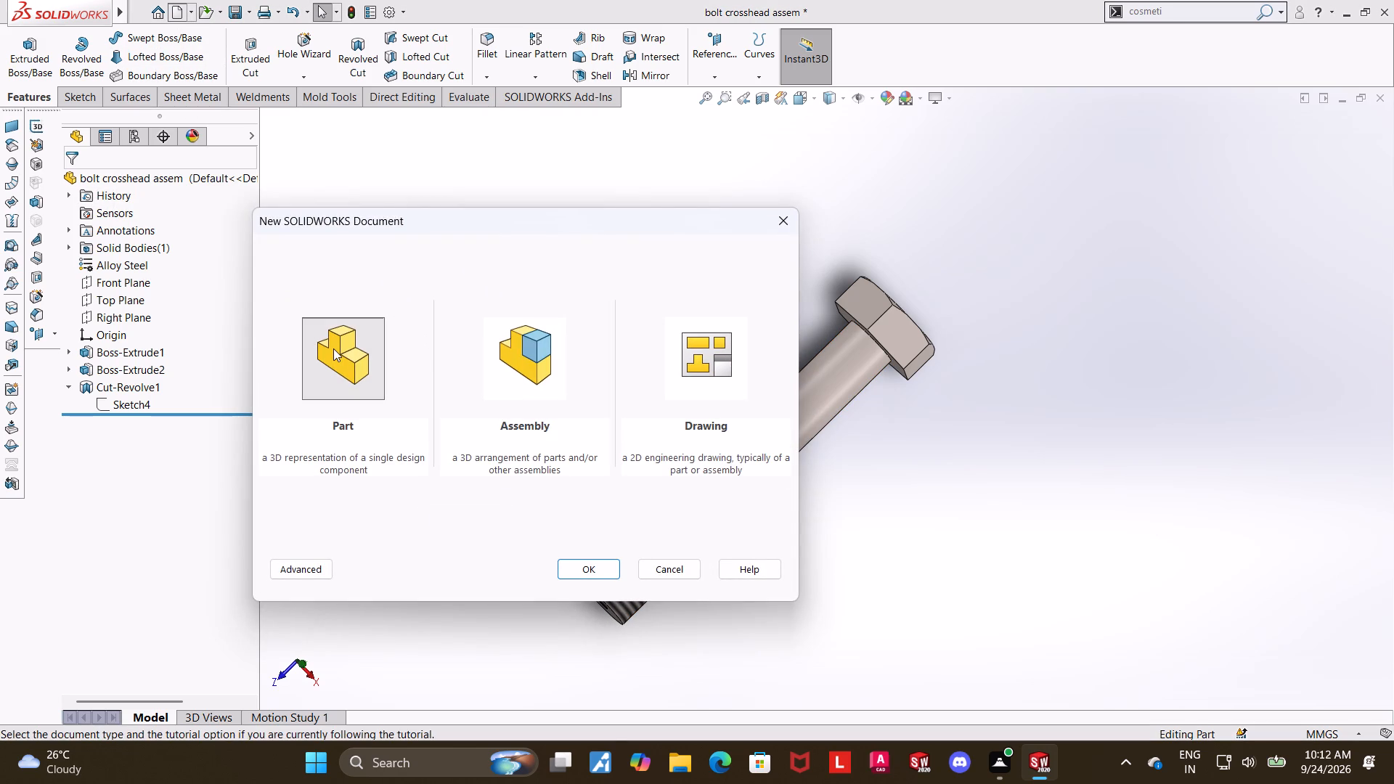
click(333, 348)
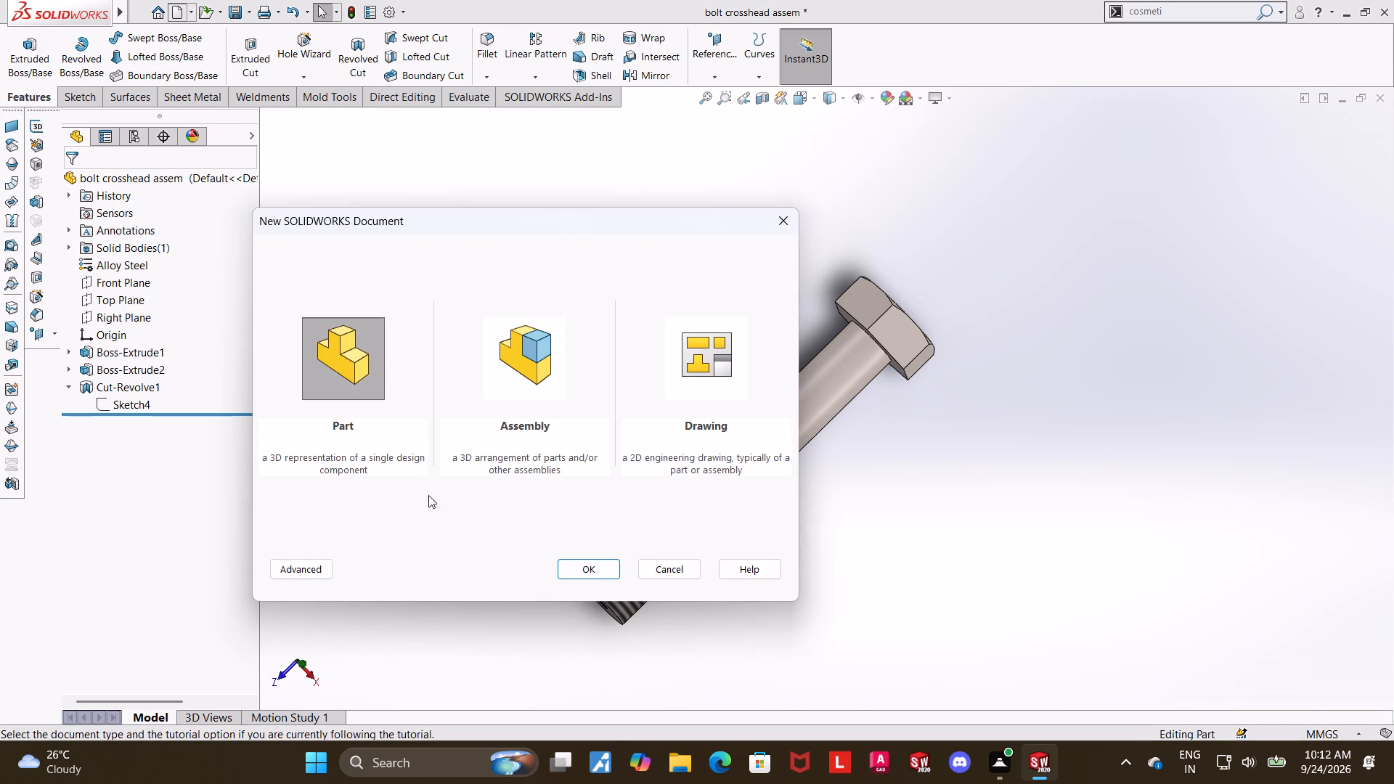
double_click(356, 364)
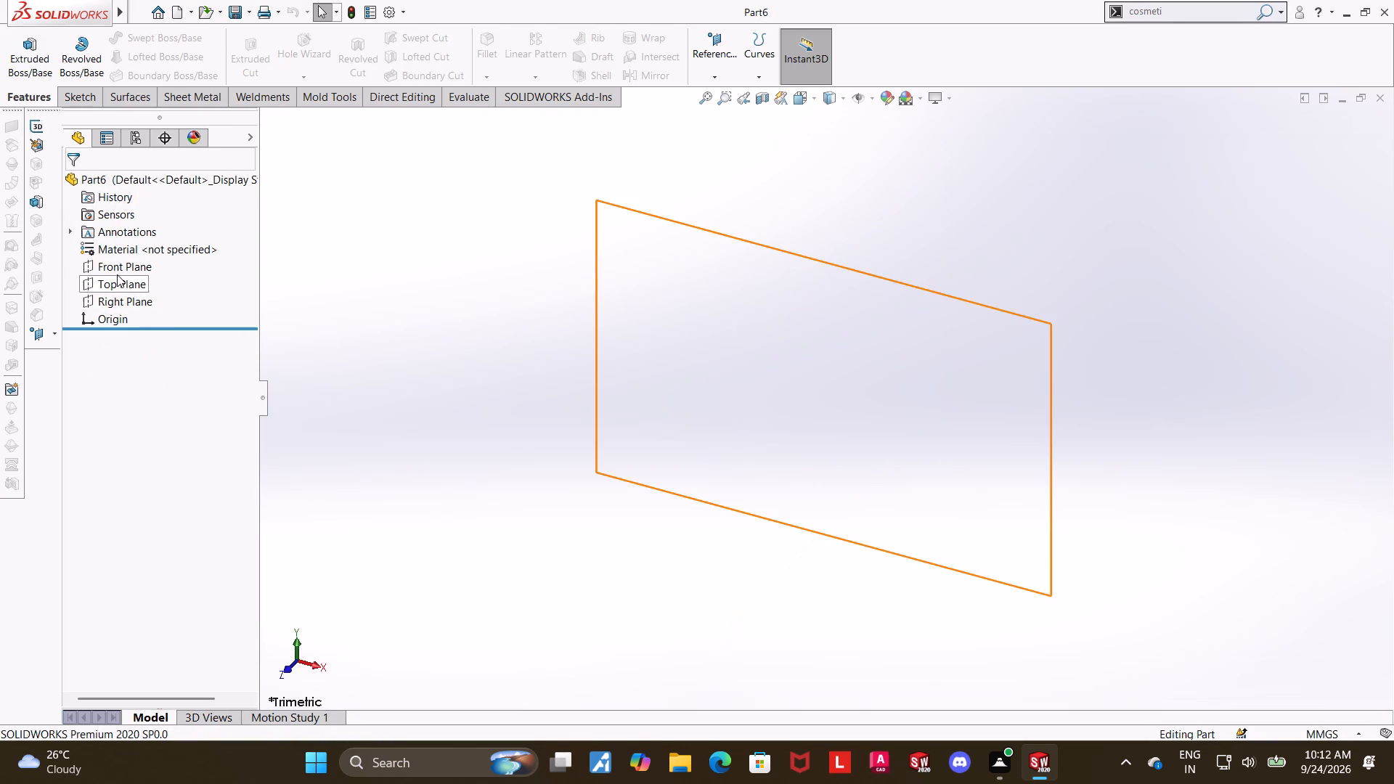
Sketch a six-sided polygon on the Front Plane, centred on the origin with its top vertex about 39 mm directly above.
click(117, 274)
click(138, 262)
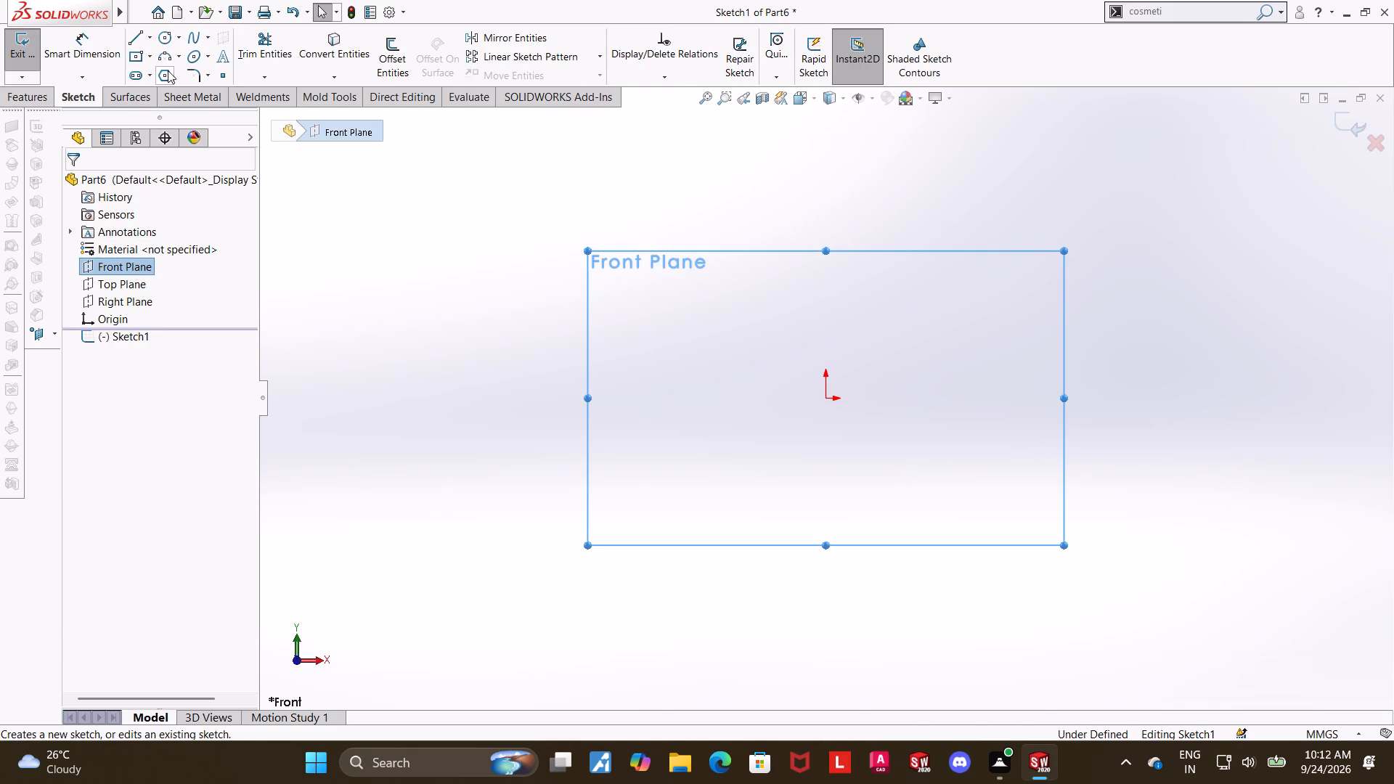
click(168, 70)
click(828, 399)
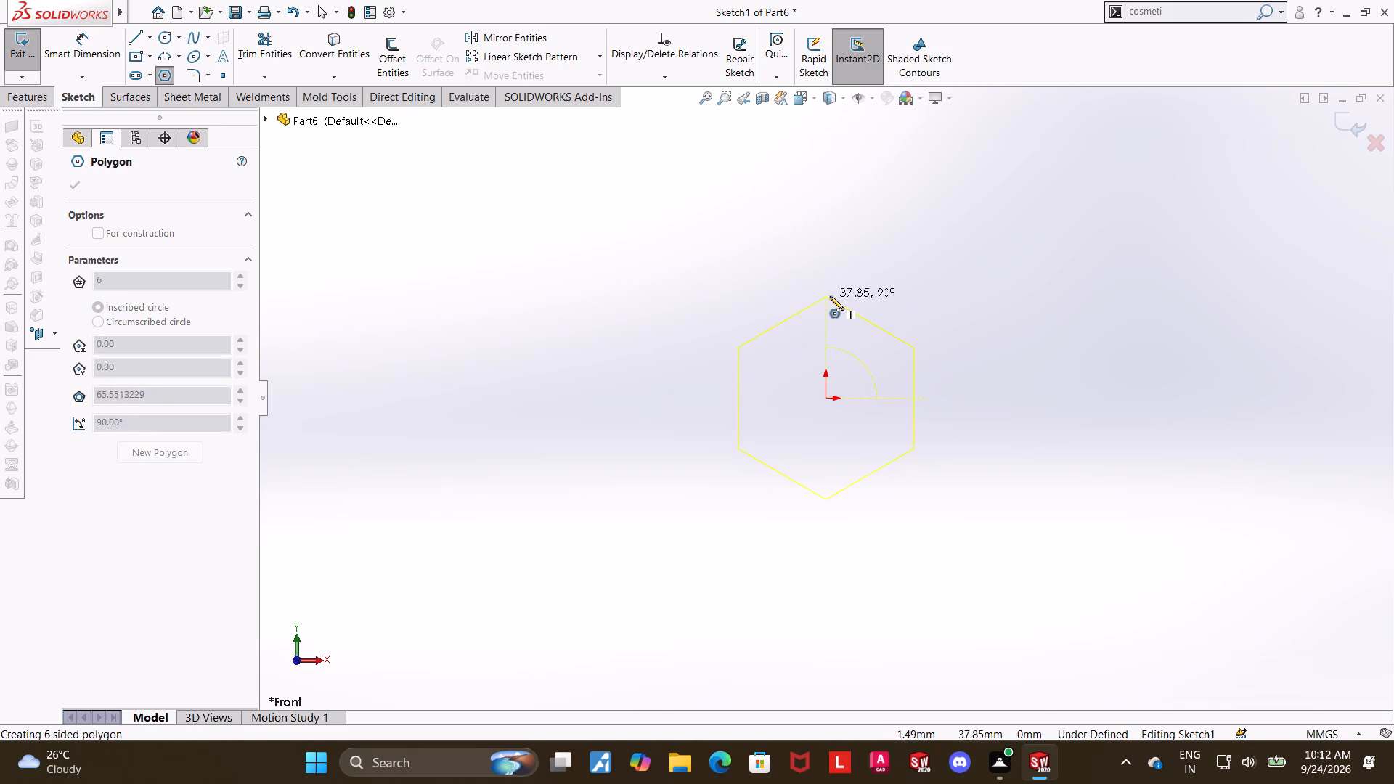
click(824, 294)
key(Escape)
key(Escape)
Dimension the distance between the hexagon's top and bottom vertices as 60 mm.
click(83, 68)
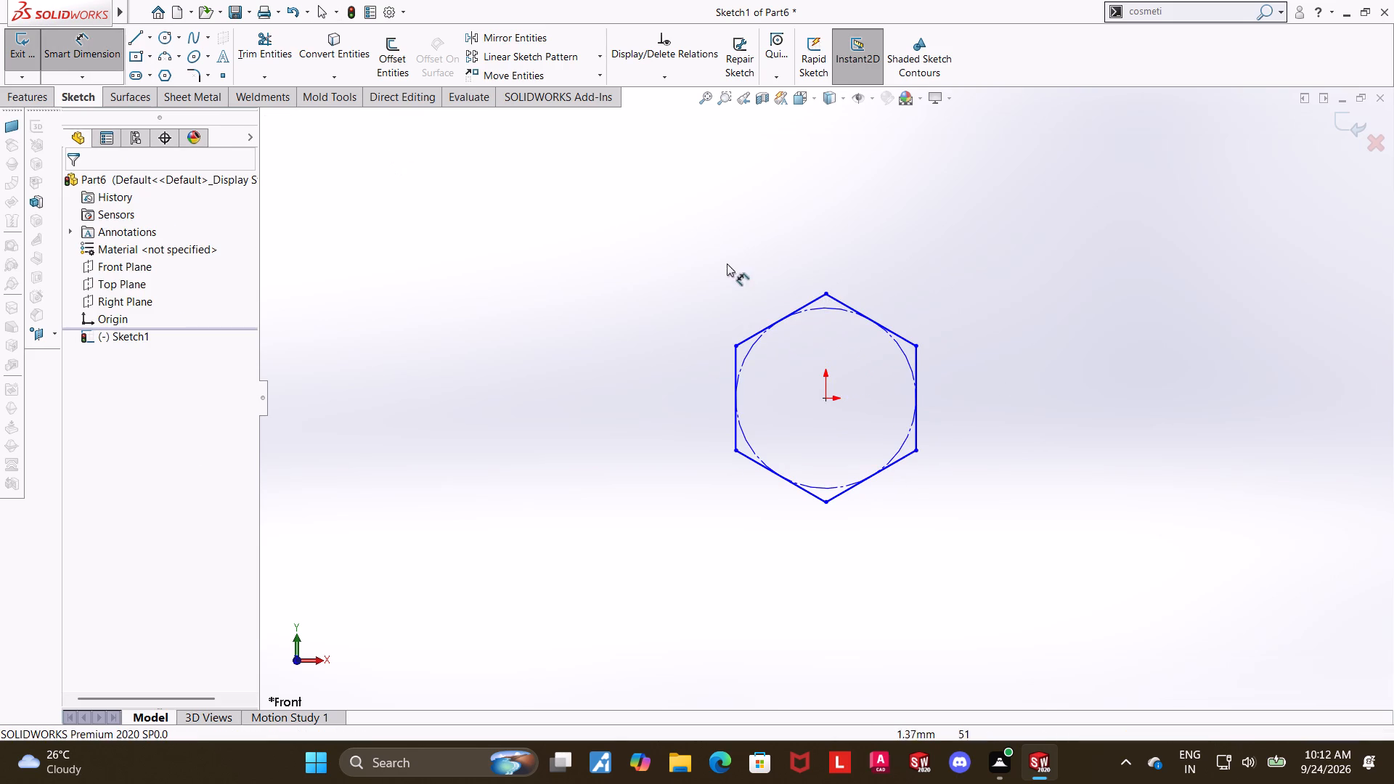
click(826, 294)
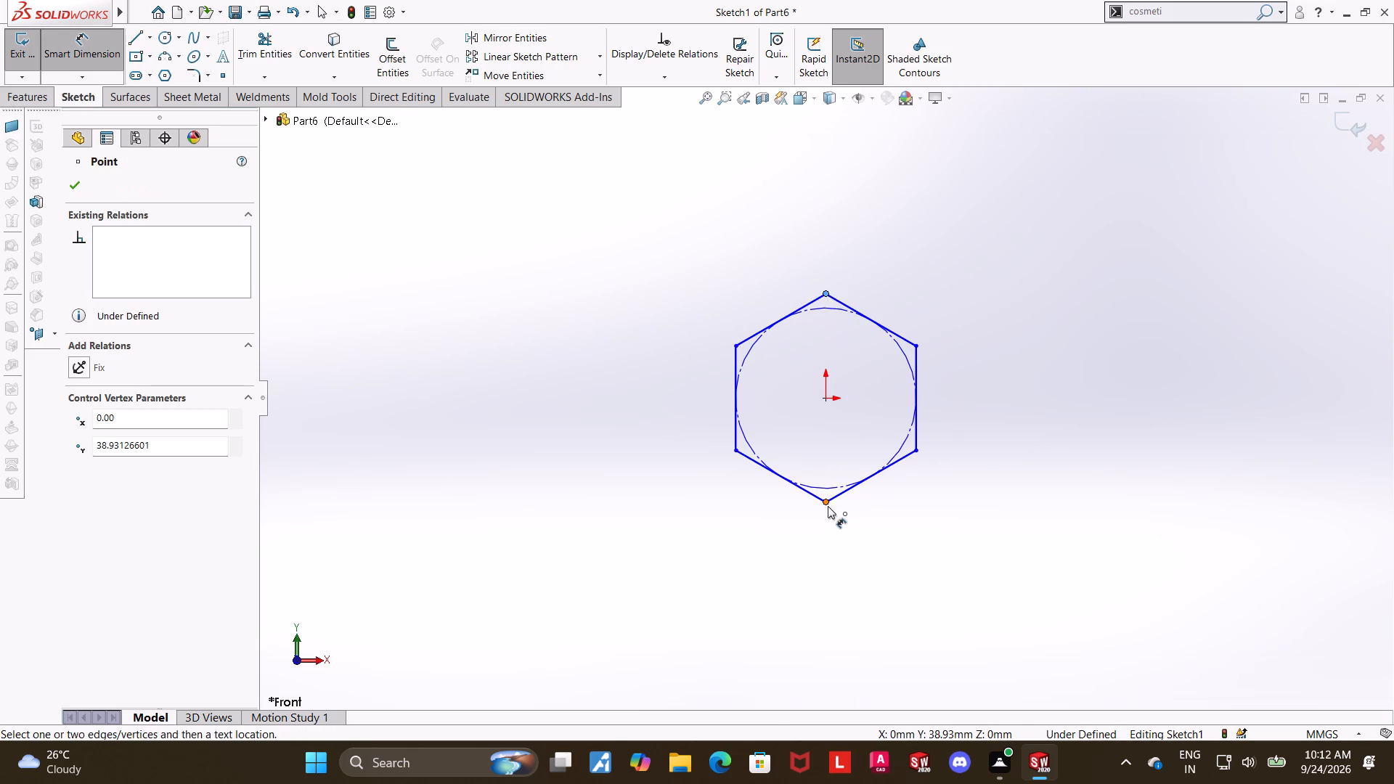
click(828, 506)
click(628, 446)
text(60)
key(Return)
key(Escape)
key(Escape)
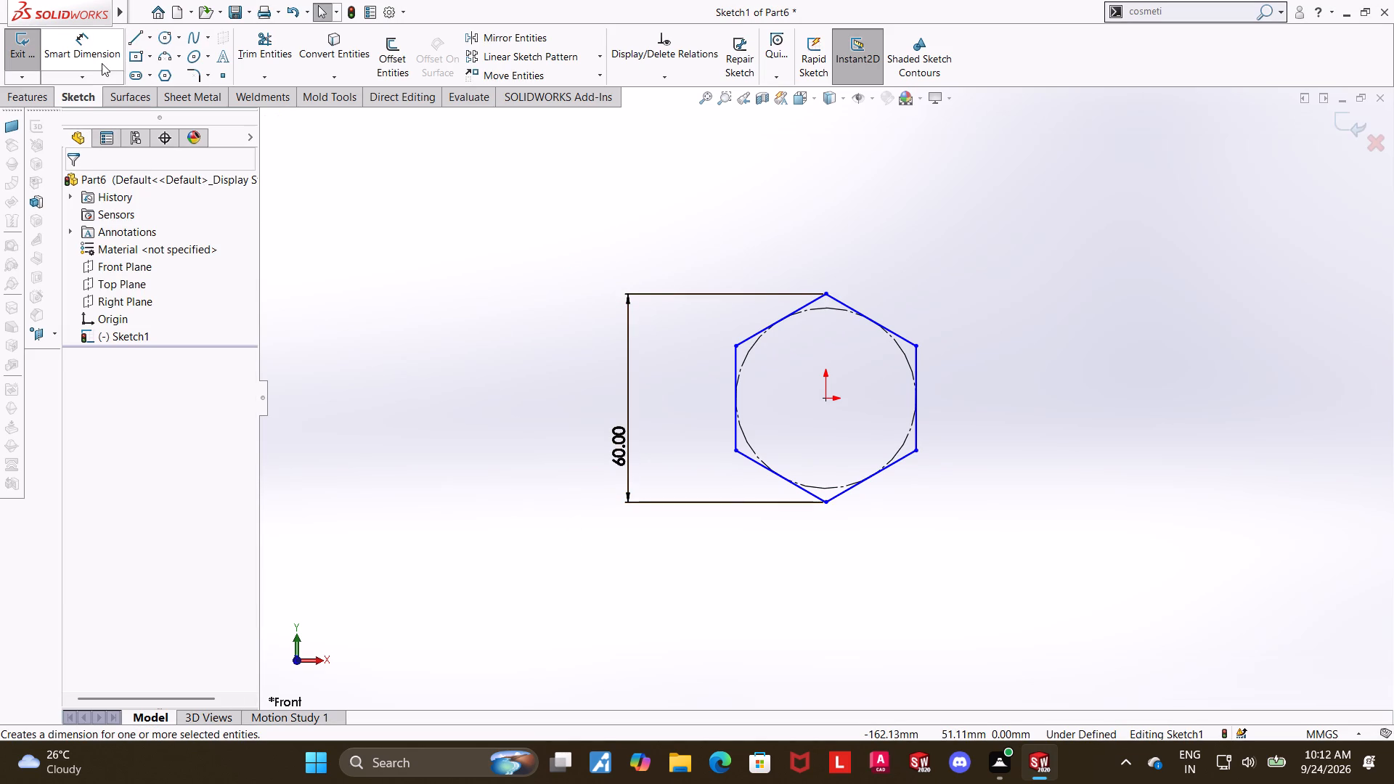
Sketch a circle centred on the origin inside the hexagon and dimension its diameter as 30 mm.
click(171, 40)
click(827, 399)
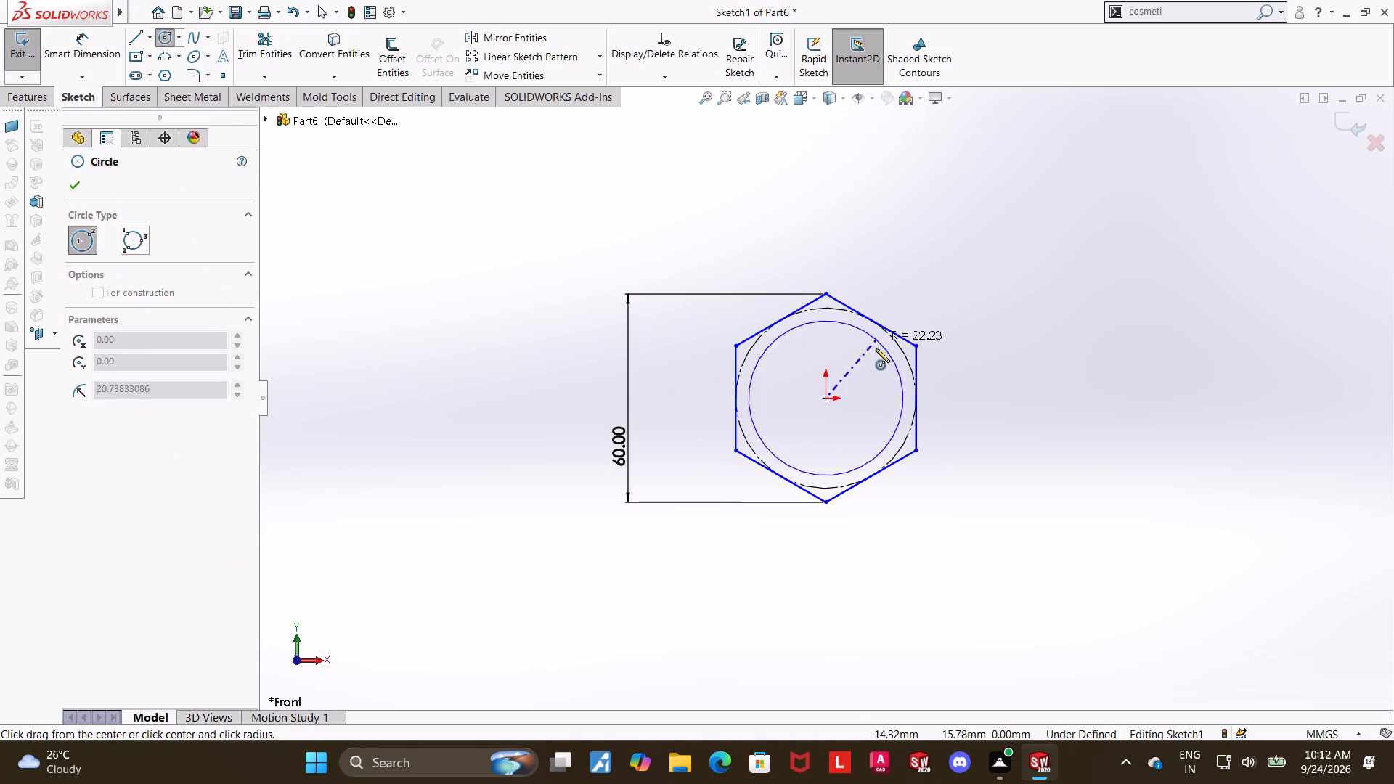
click(868, 365)
key(Escape)
key(Escape)
click(83, 57)
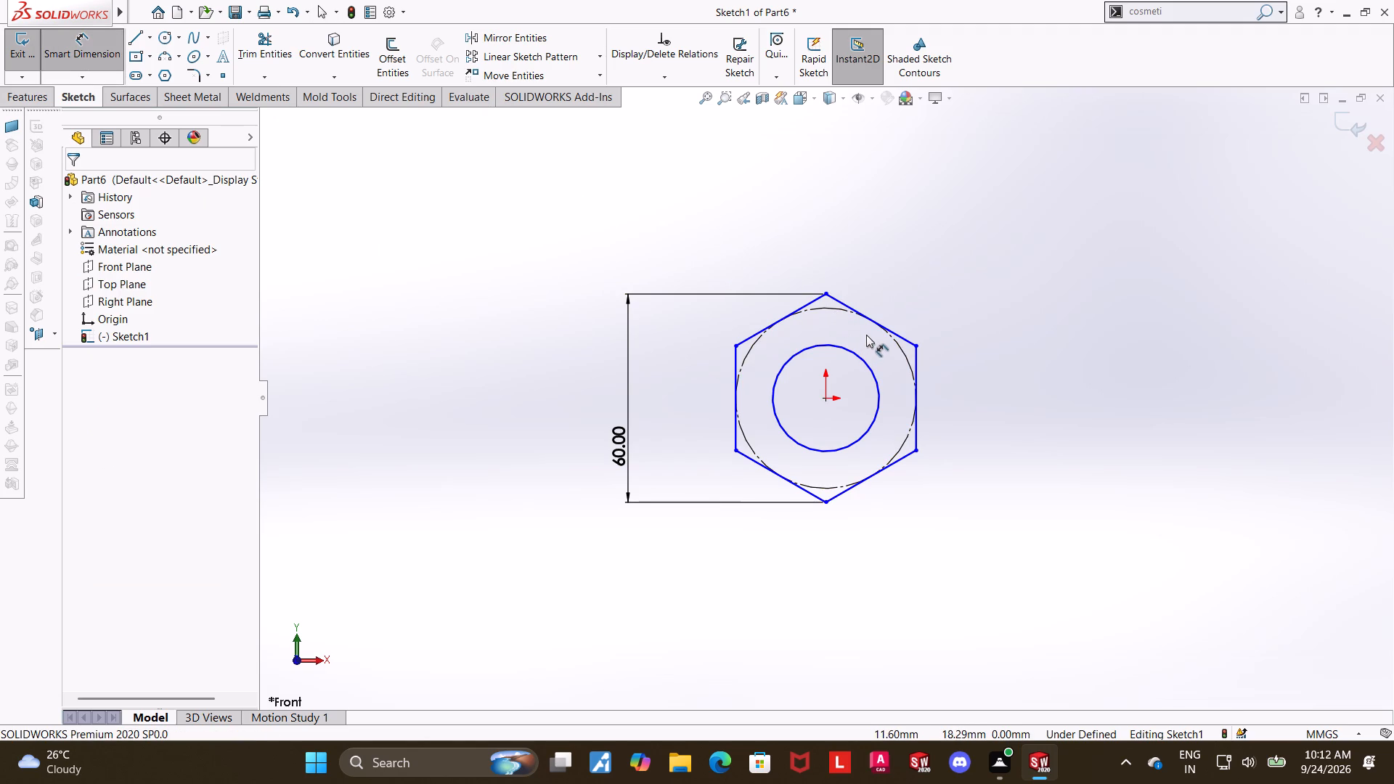
click(866, 363)
click(888, 367)
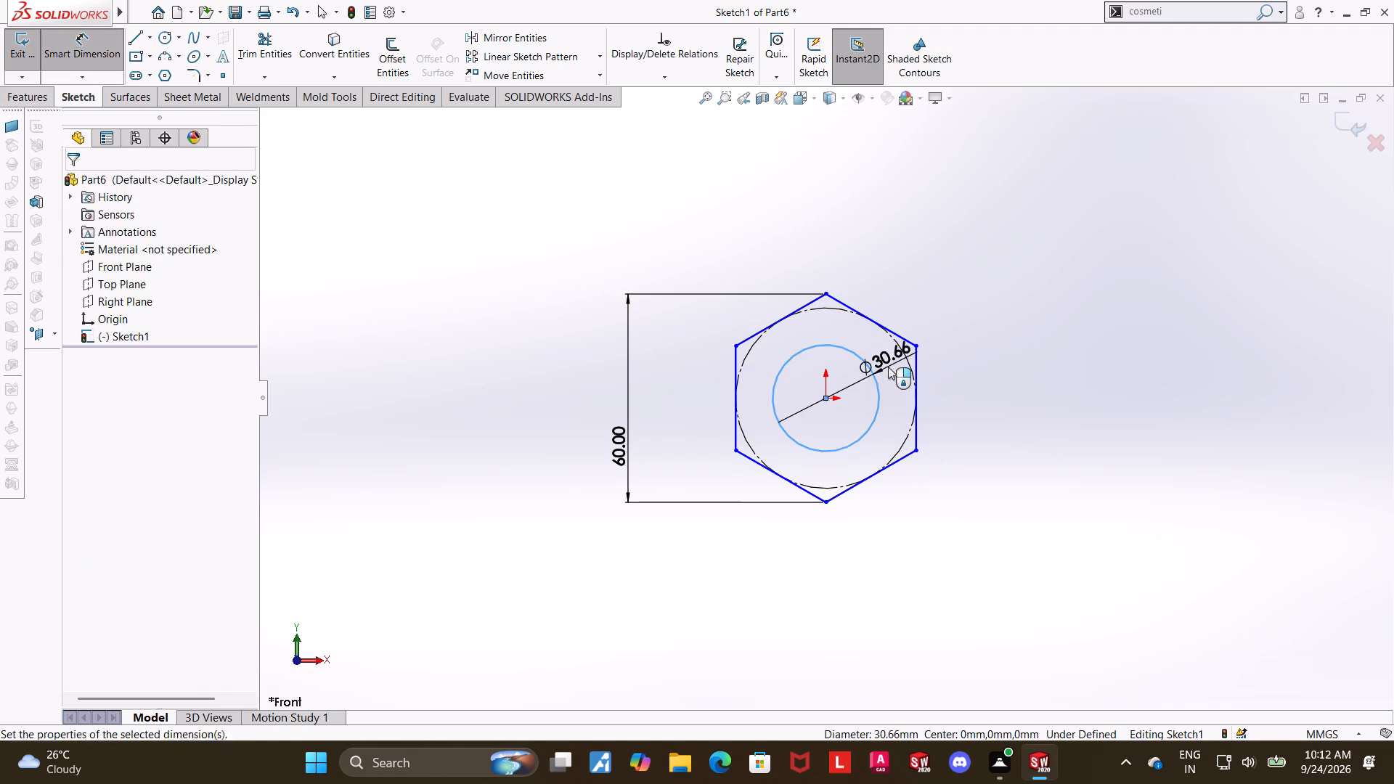
text(30)
key(Return)
key(Escape)
key(Escape)
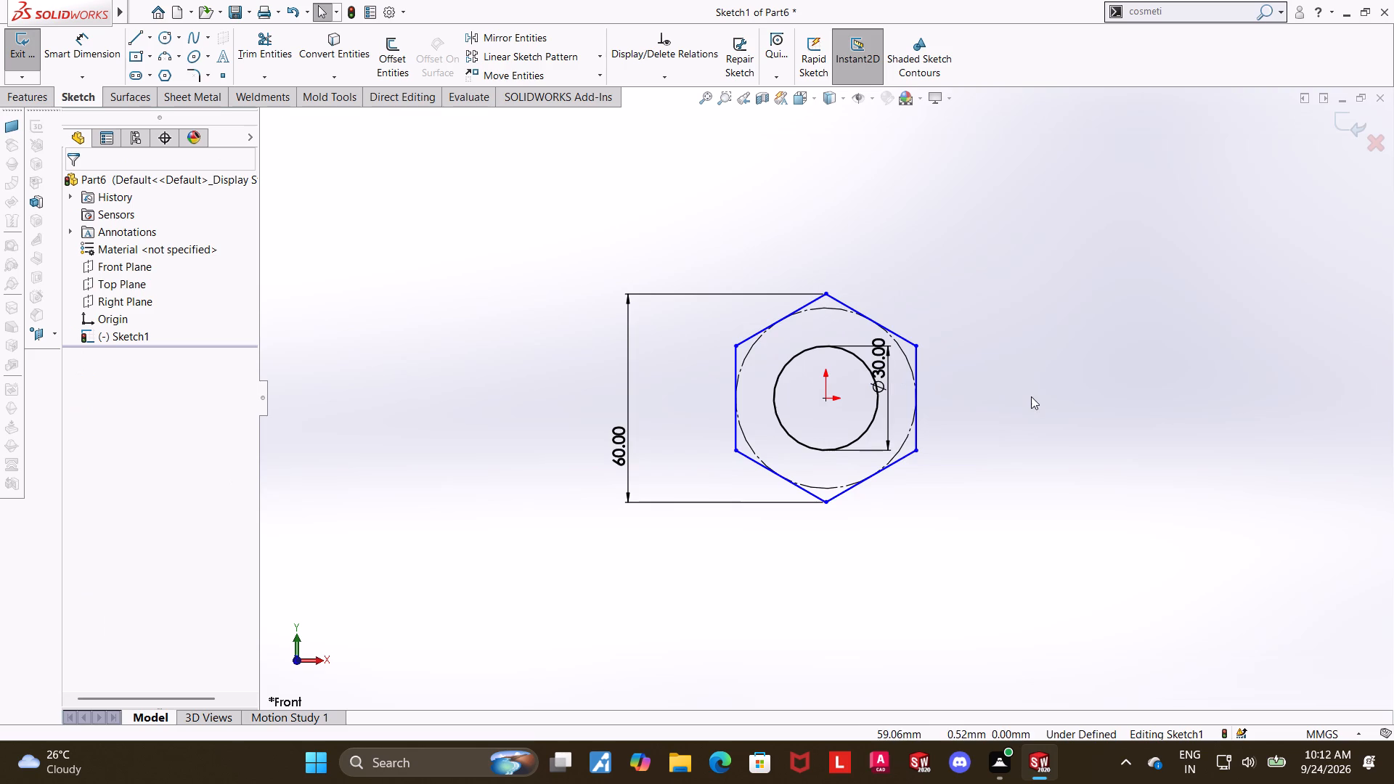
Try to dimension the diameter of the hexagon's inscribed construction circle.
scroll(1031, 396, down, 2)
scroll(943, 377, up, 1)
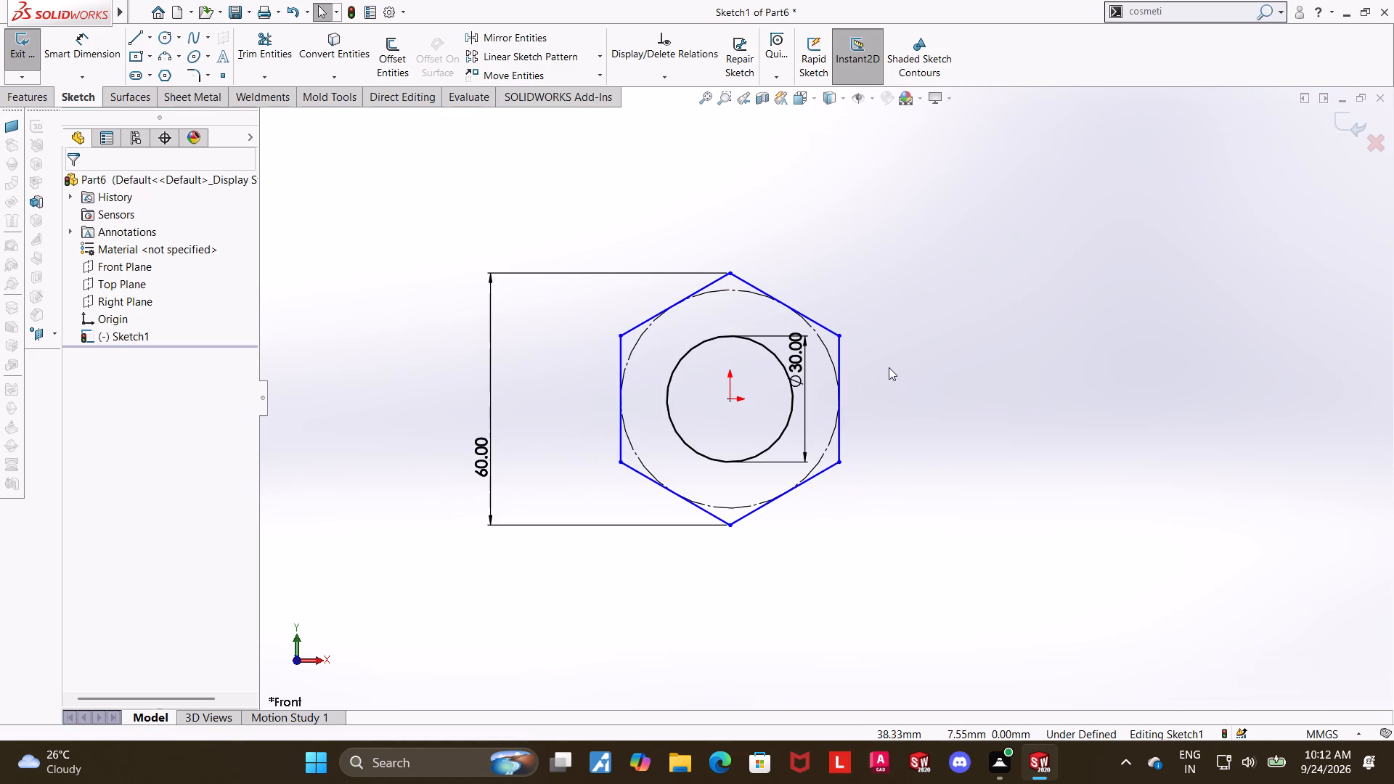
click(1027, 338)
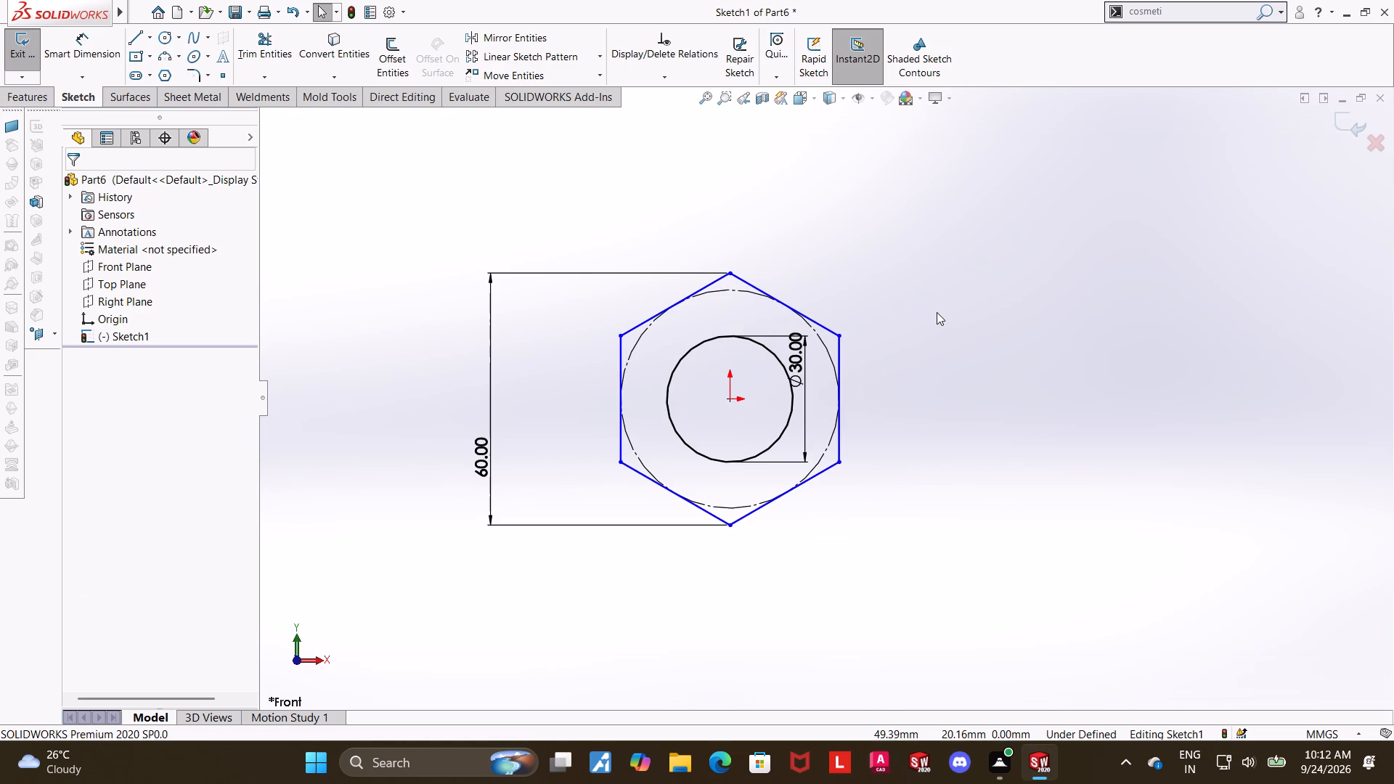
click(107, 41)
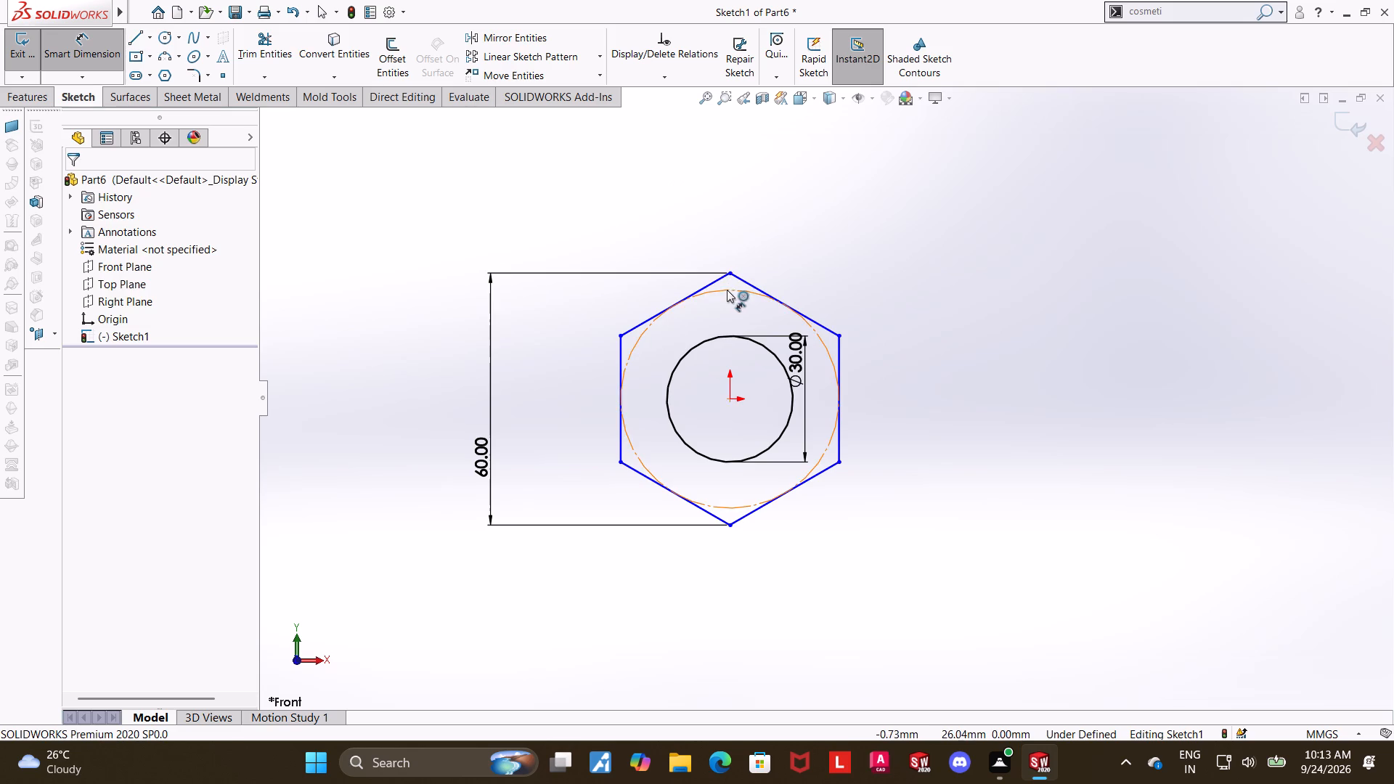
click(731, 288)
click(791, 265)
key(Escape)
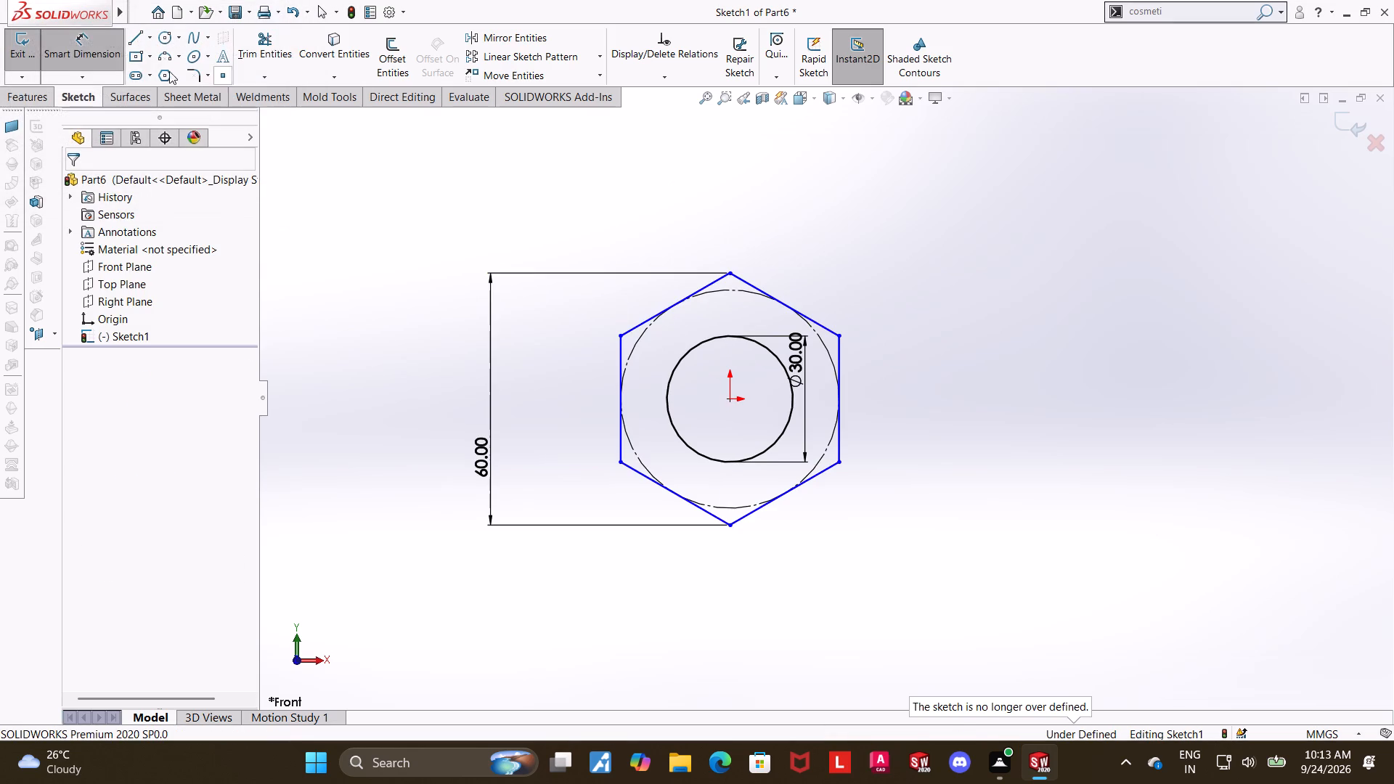
Dimension the horizontal span of the hexagon's upper-right side and exit the sketch.
click(759, 287)
click(782, 269)
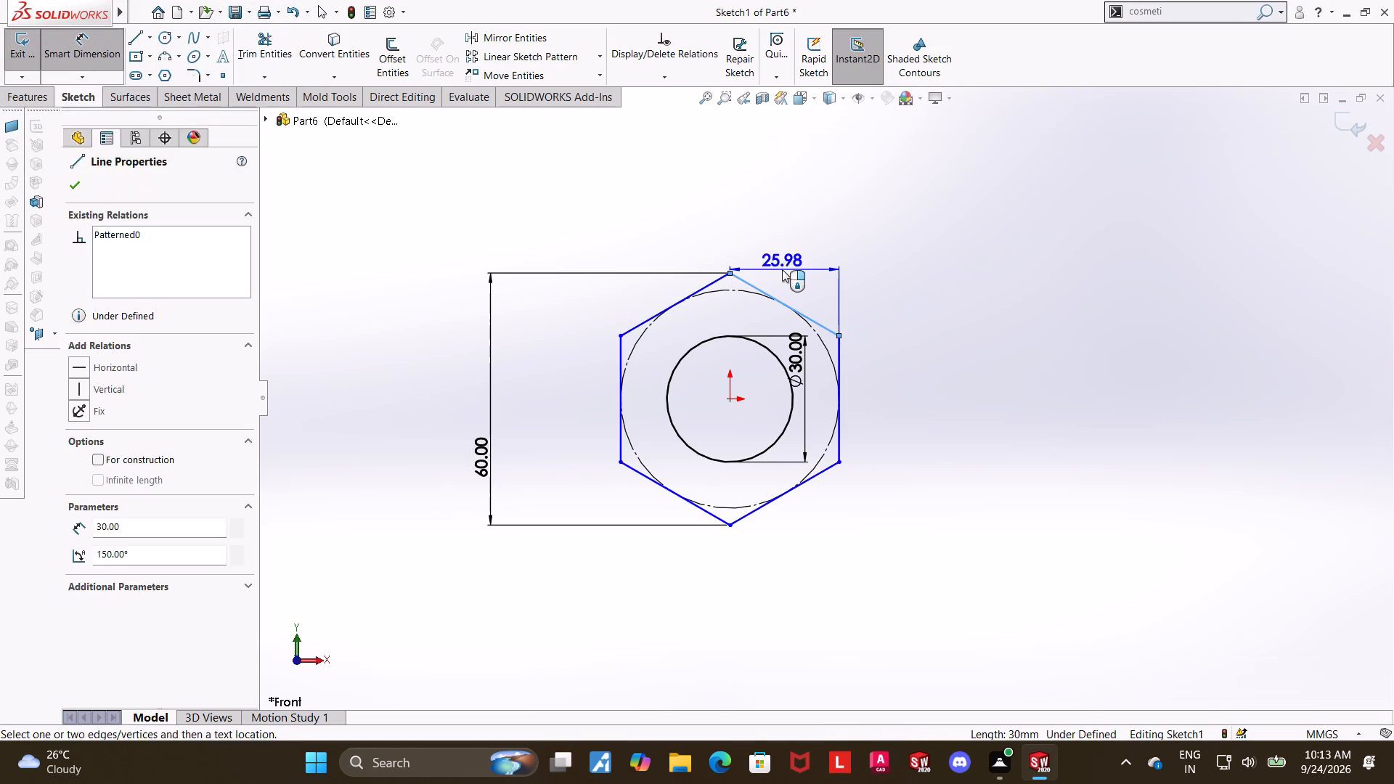
click(725, 249)
click(1119, 261)
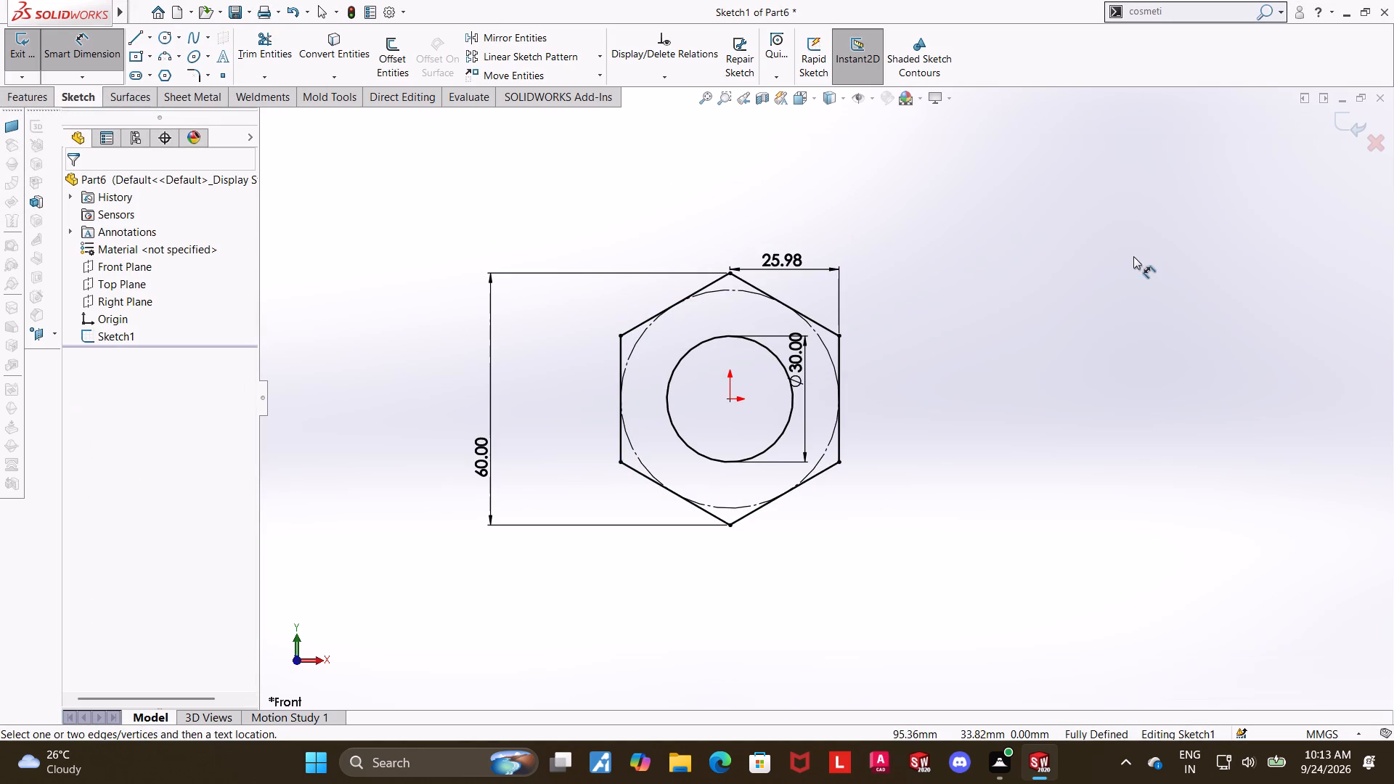
click(1333, 121)
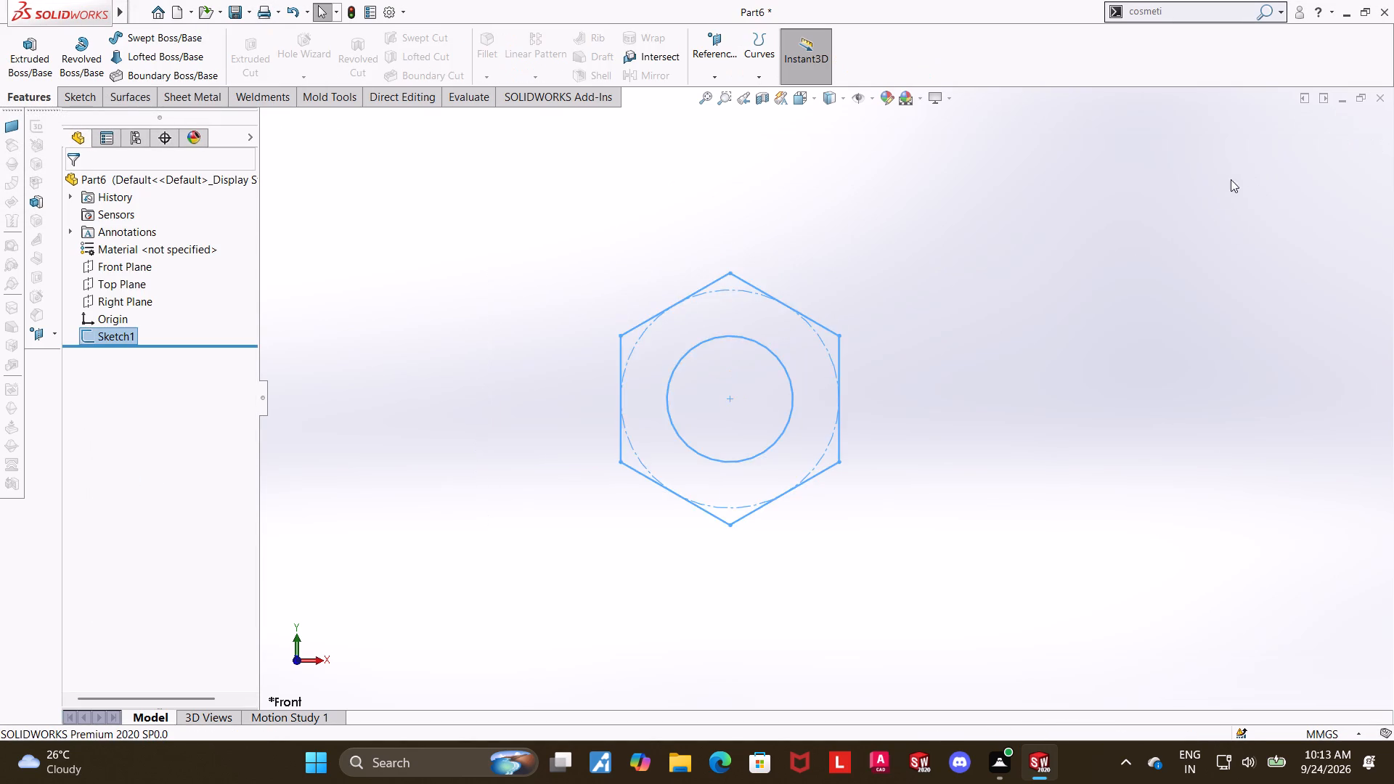
Extrude the hexagon sketch with its circular hole 21 mm using the Mid Plane end condition.
scroll(1219, 189, up, 3)
middle_drag(1077, 246, 1059, 248)
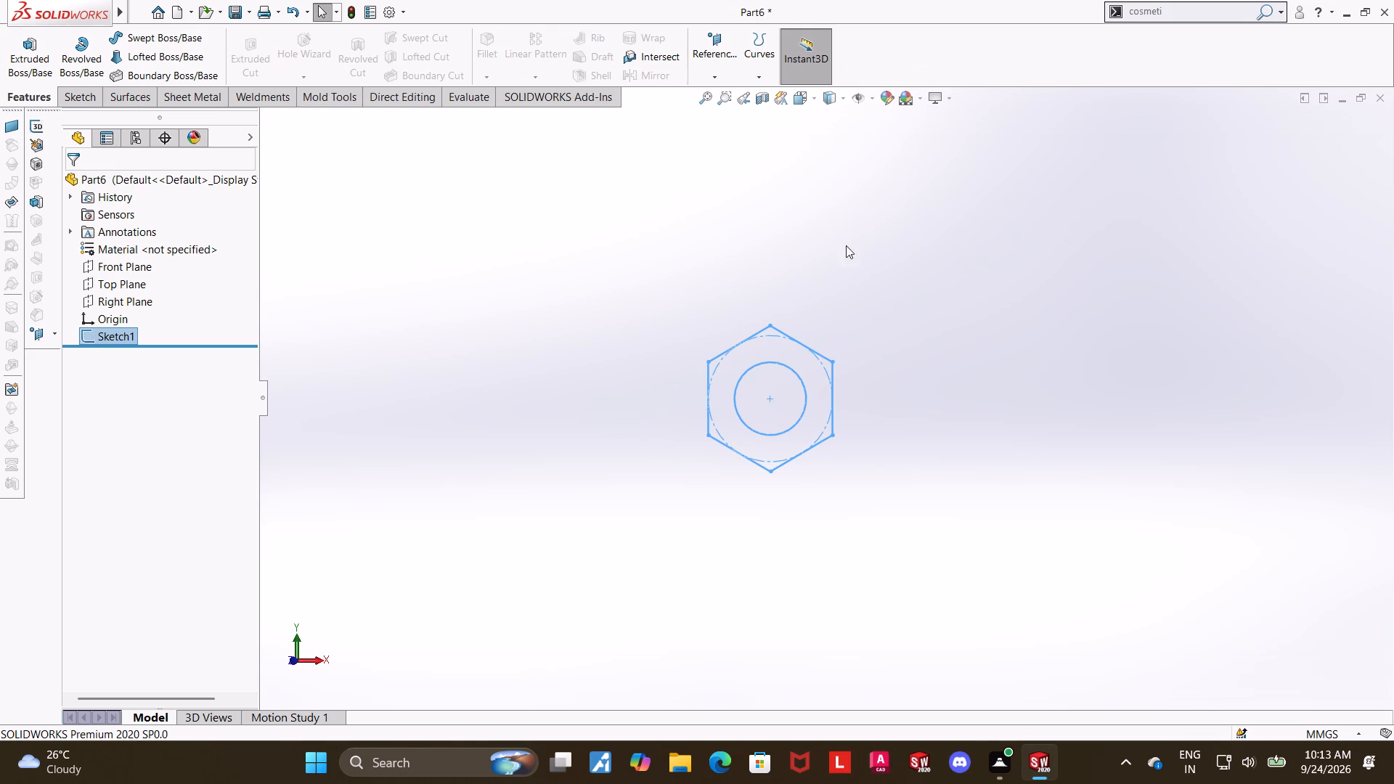
click(27, 64)
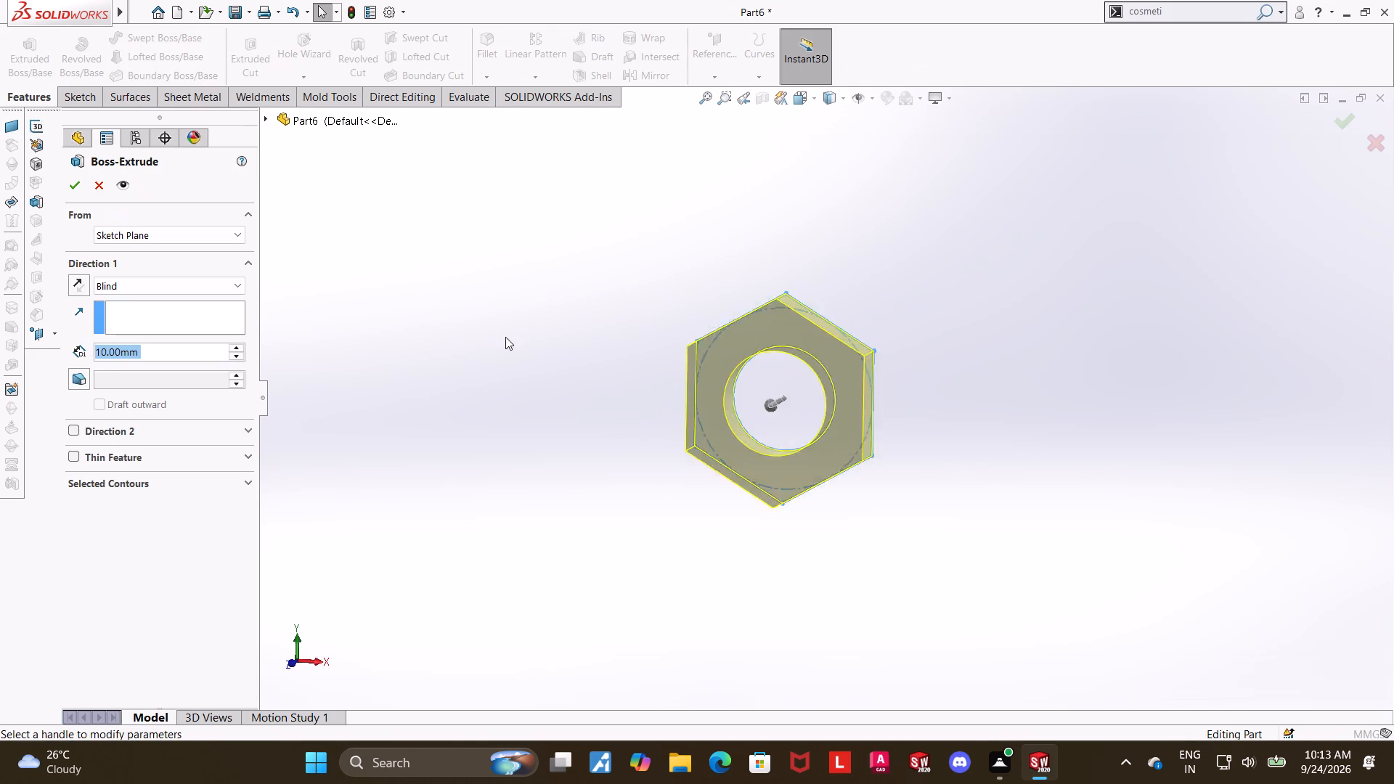
text(21)
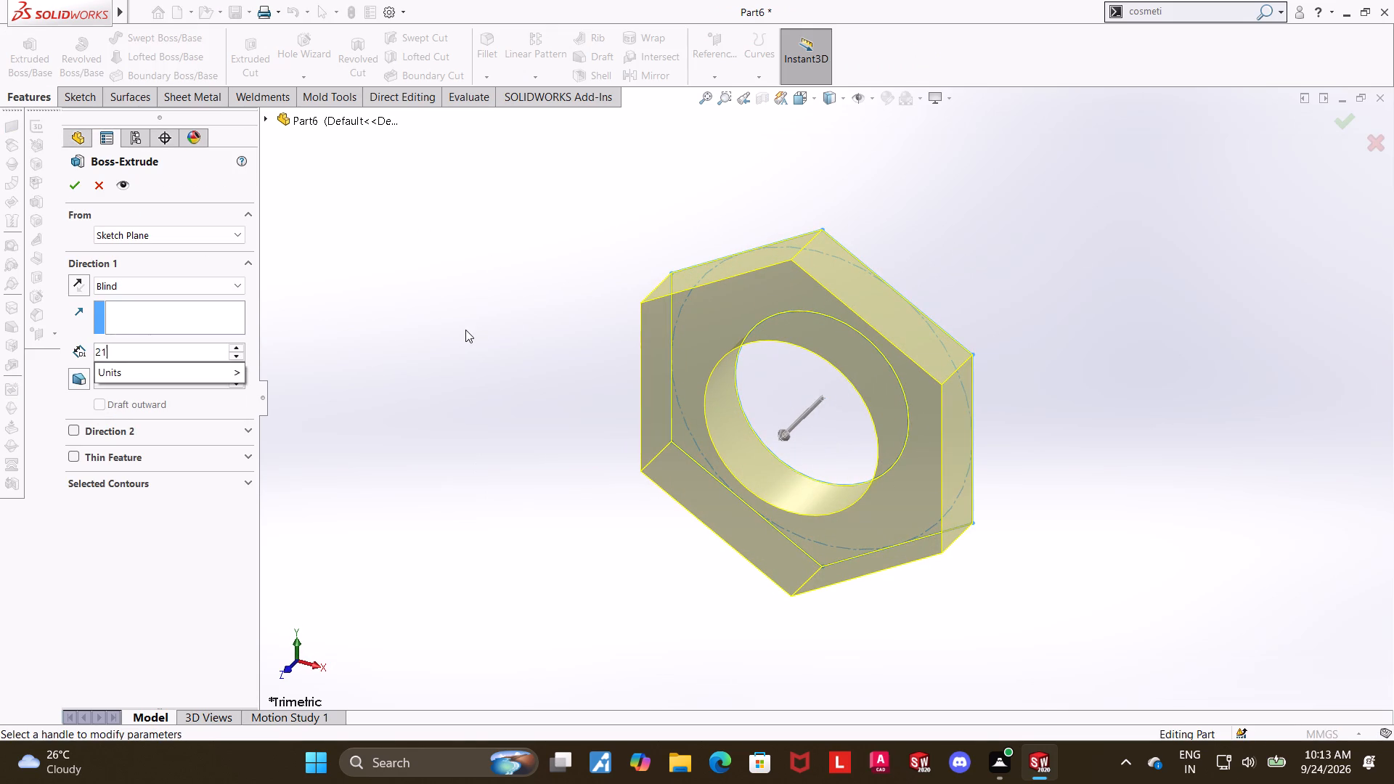
key(Return)
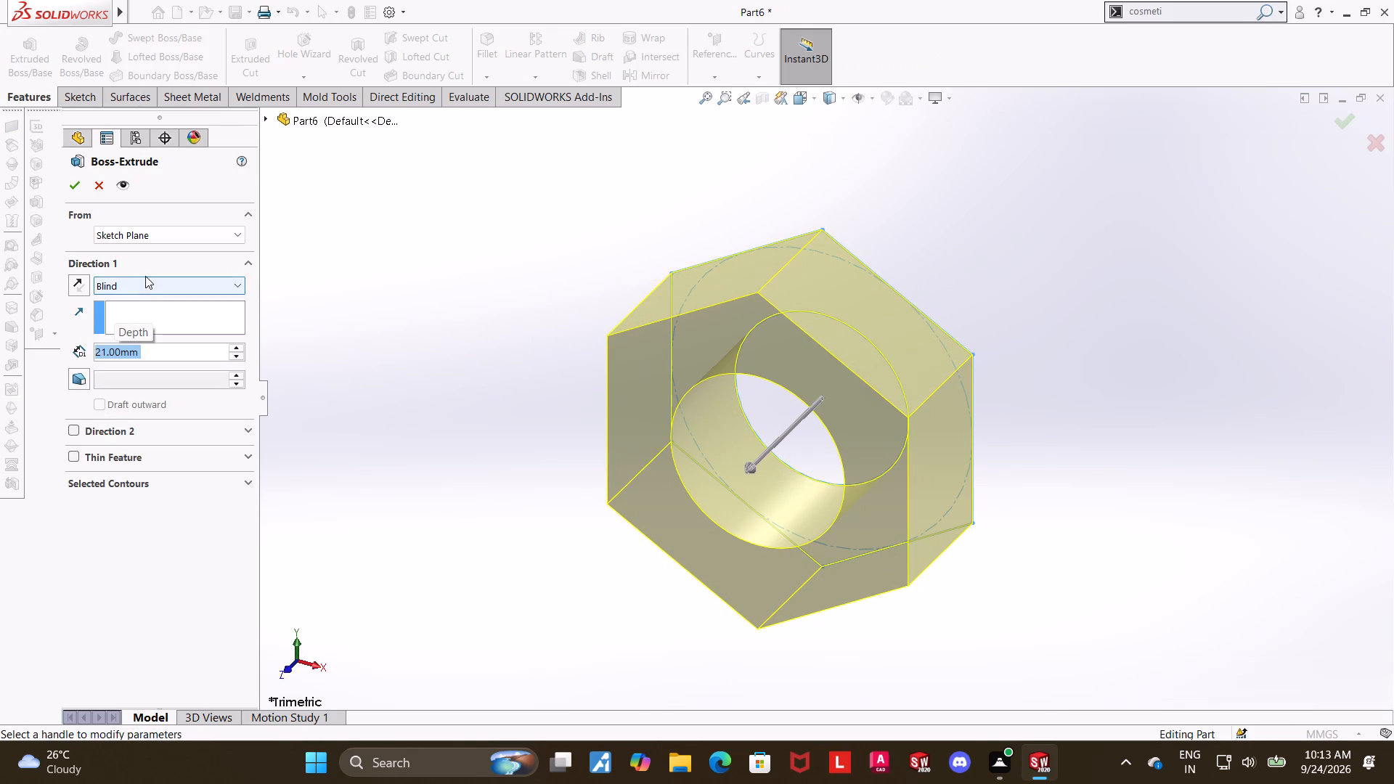
click(143, 286)
click(144, 365)
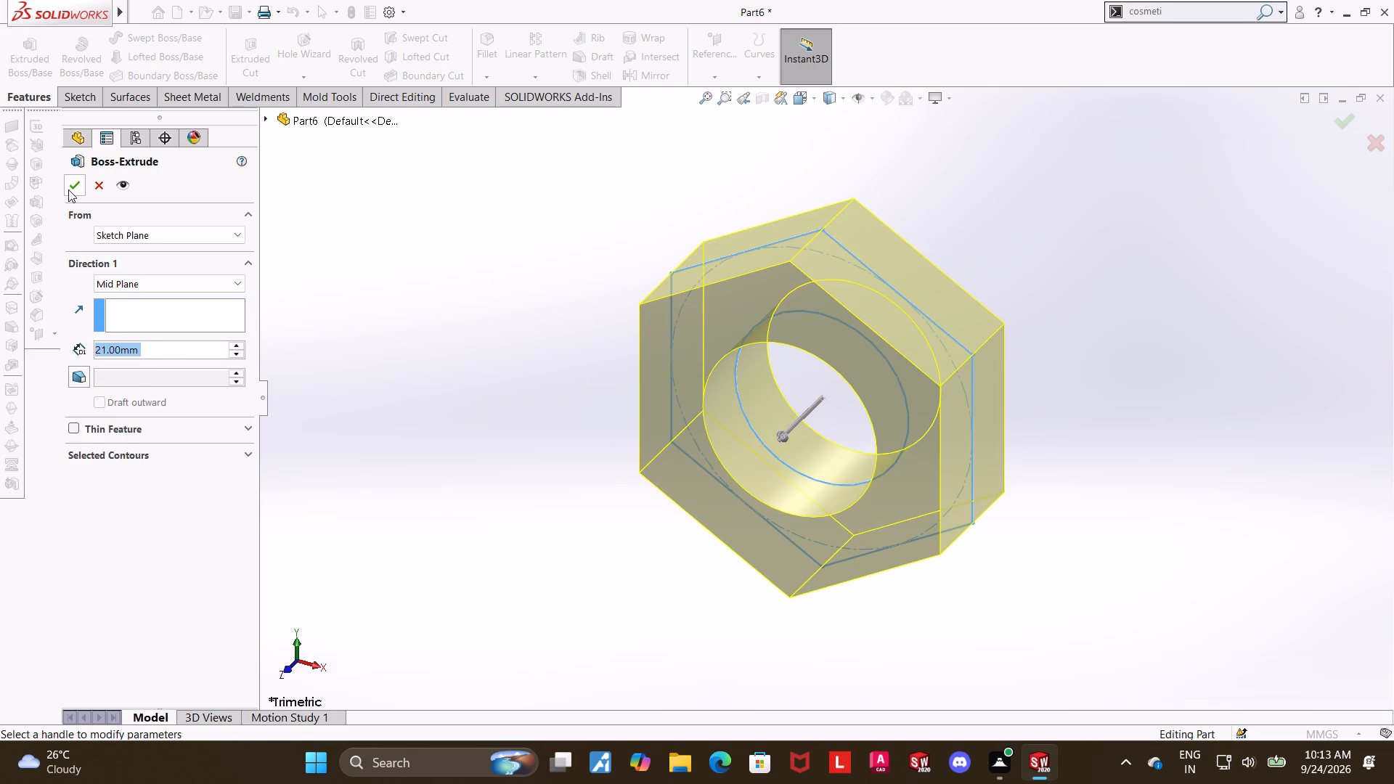
click(68, 189)
click(1173, 307)
scroll(1069, 373, up, 1)
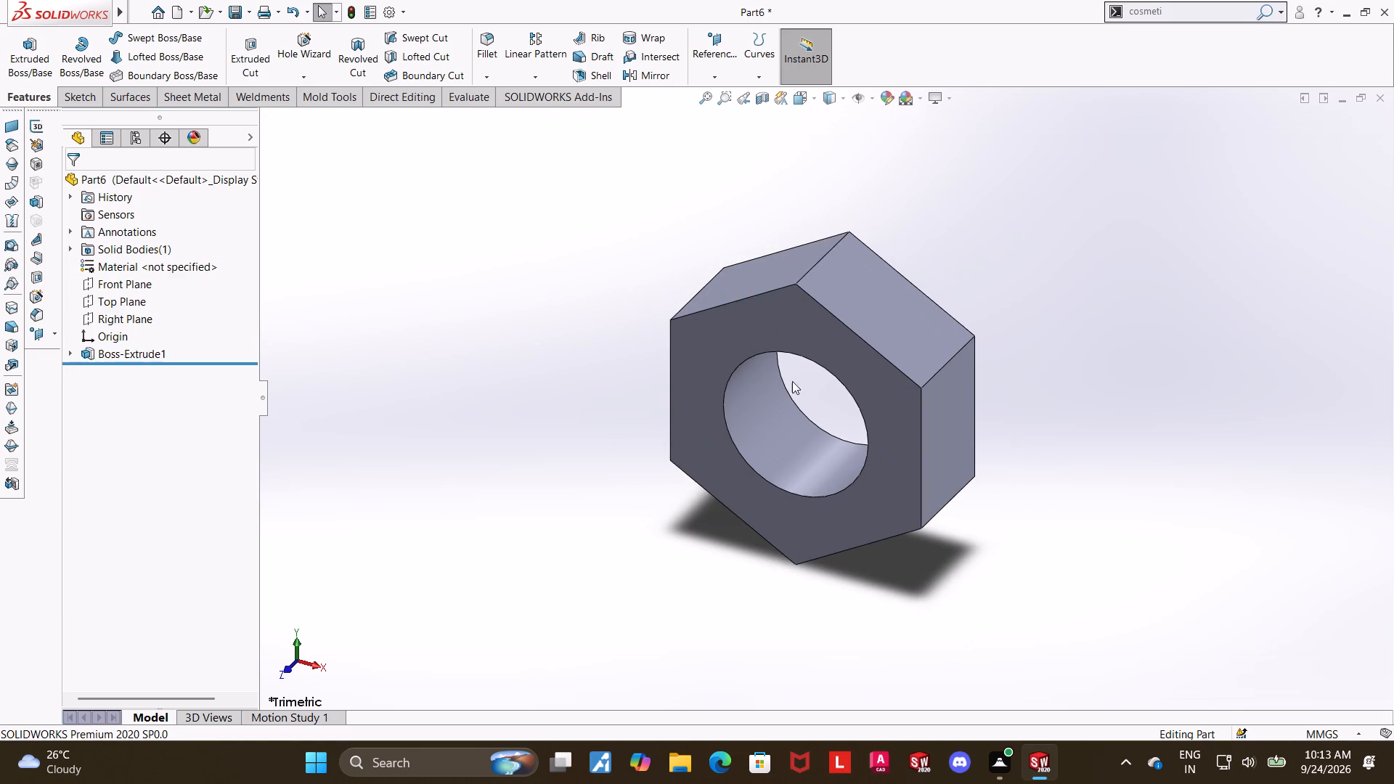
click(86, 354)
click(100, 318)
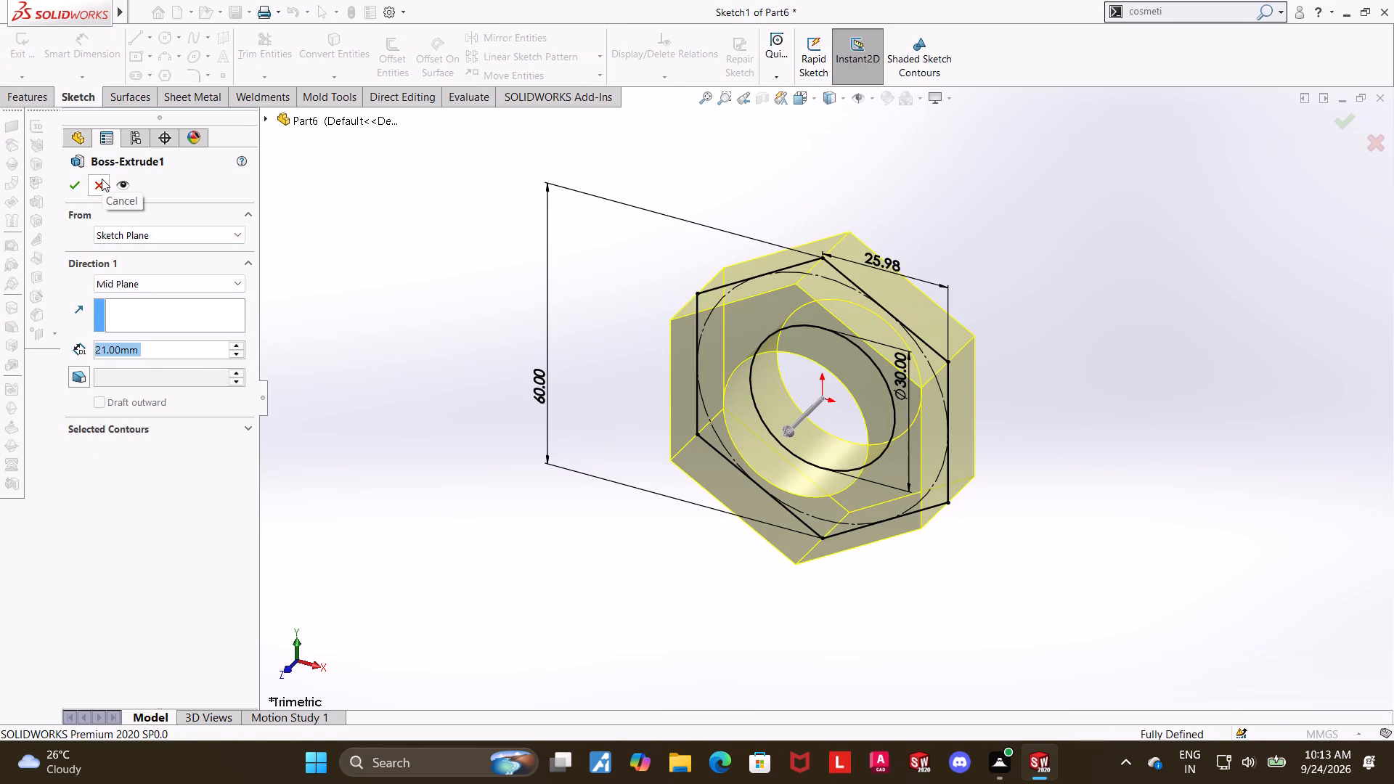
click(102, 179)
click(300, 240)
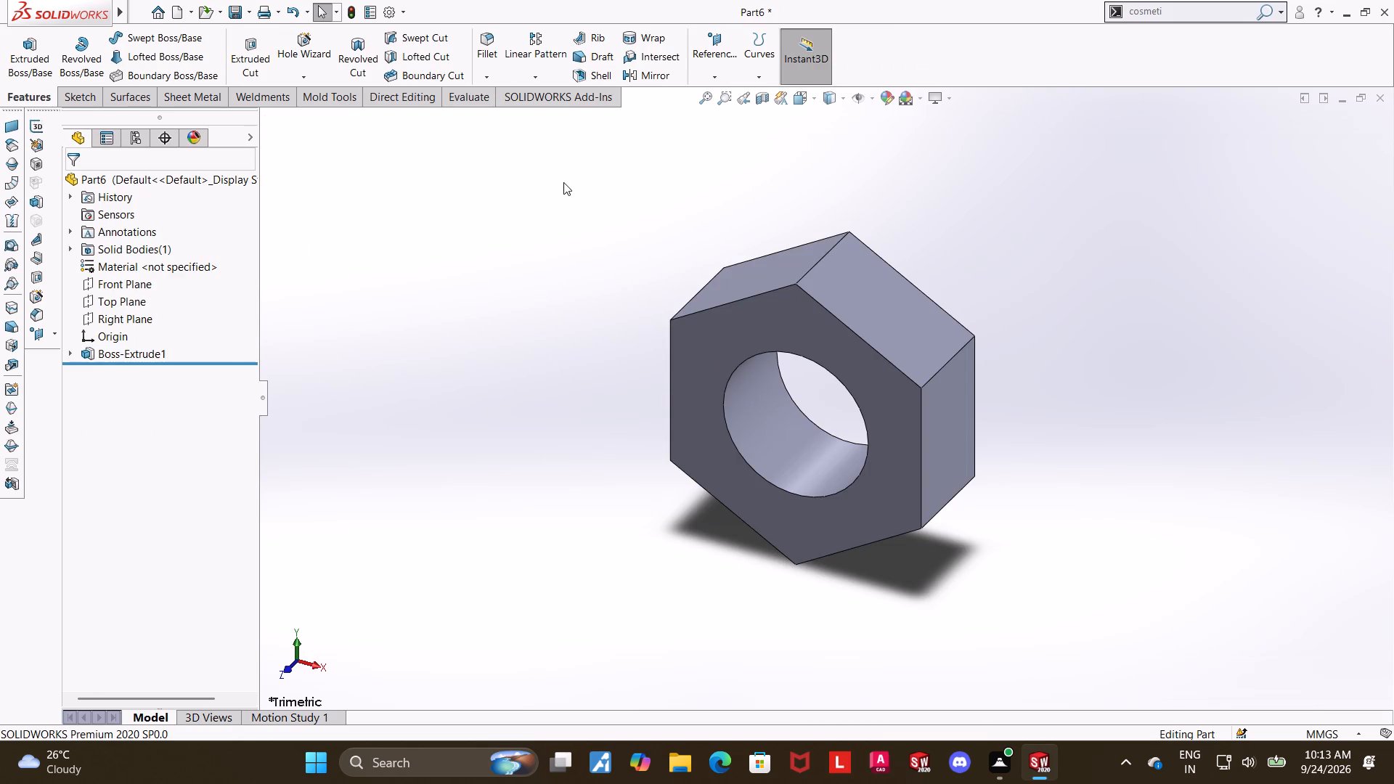
Start a Thread on the hole's front circular edge and set its Metric Tap size to M30x3.5.
scroll(920, 443, up, 3)
scroll(905, 429, down, 2)
click(312, 78)
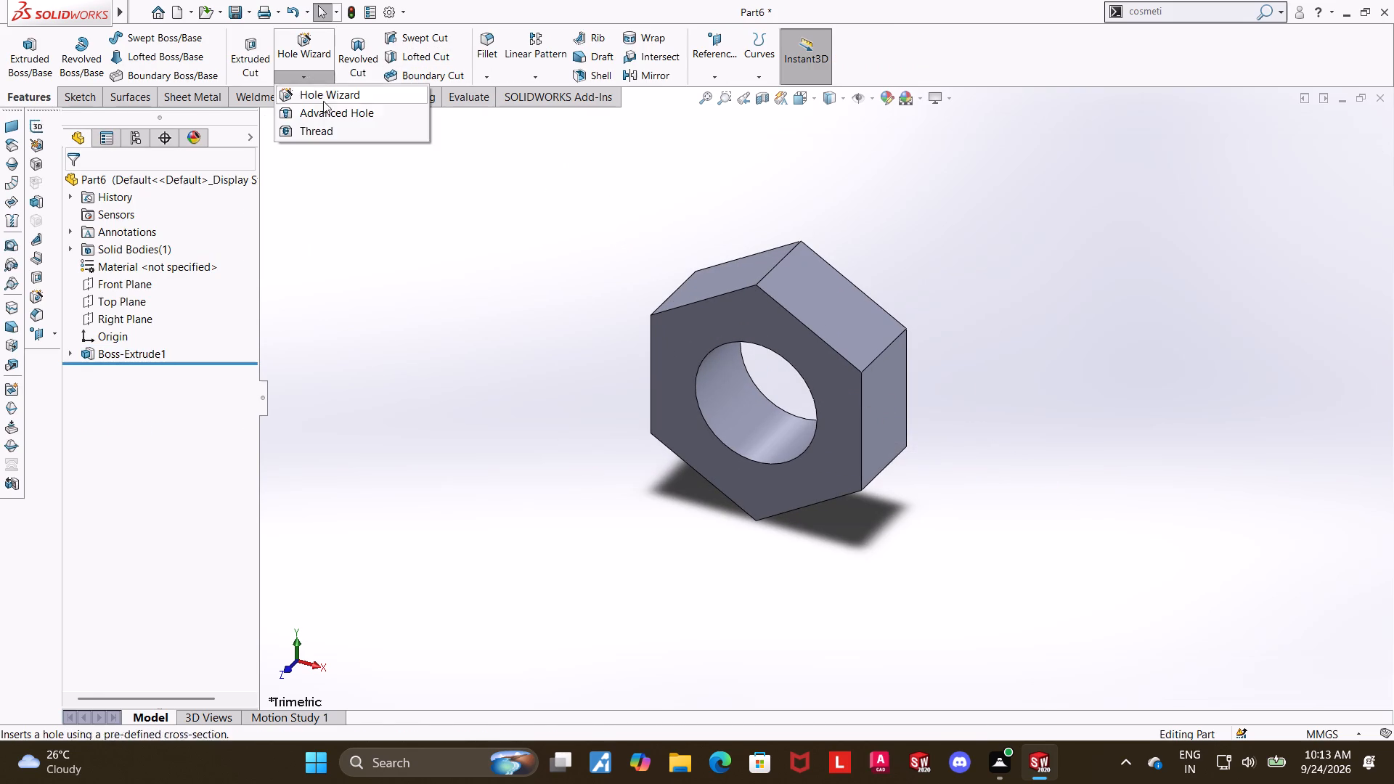
click(323, 125)
click(793, 401)
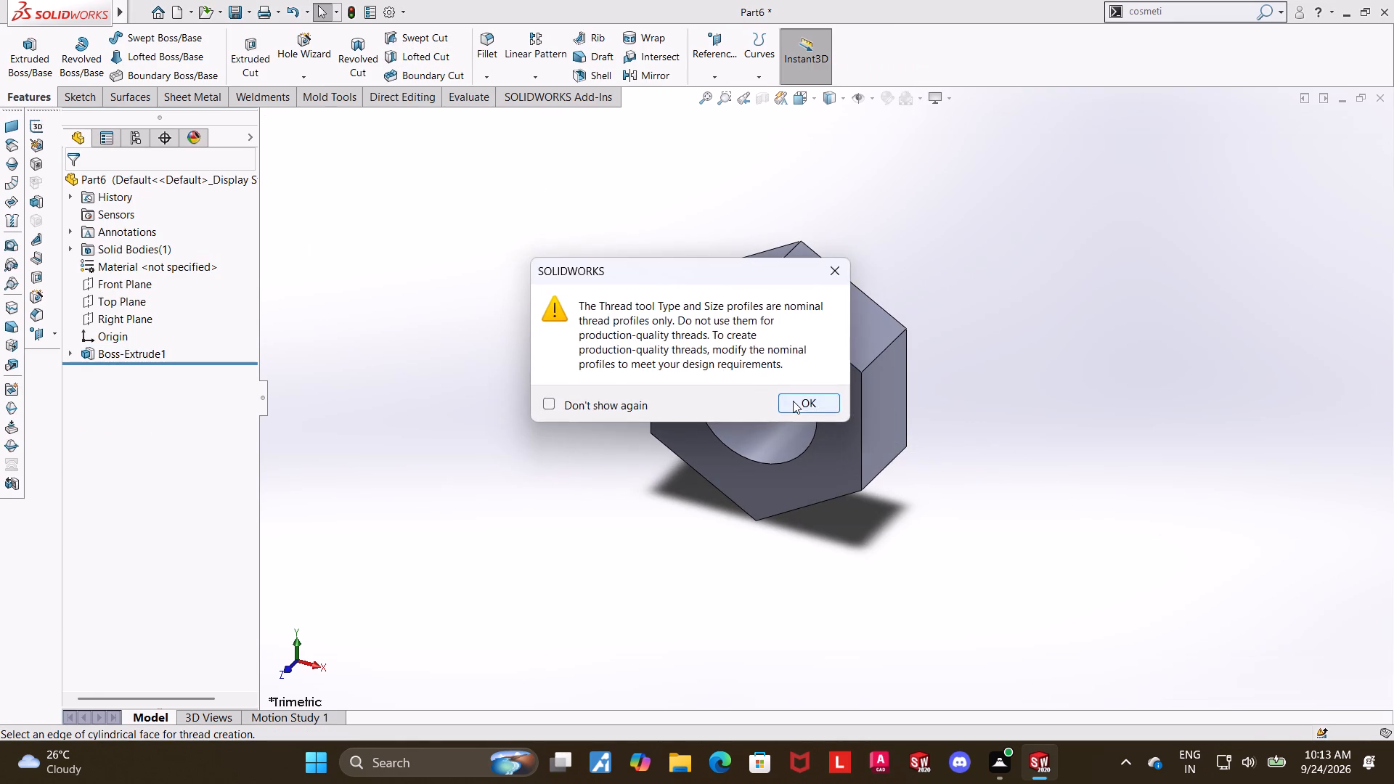
click(704, 360)
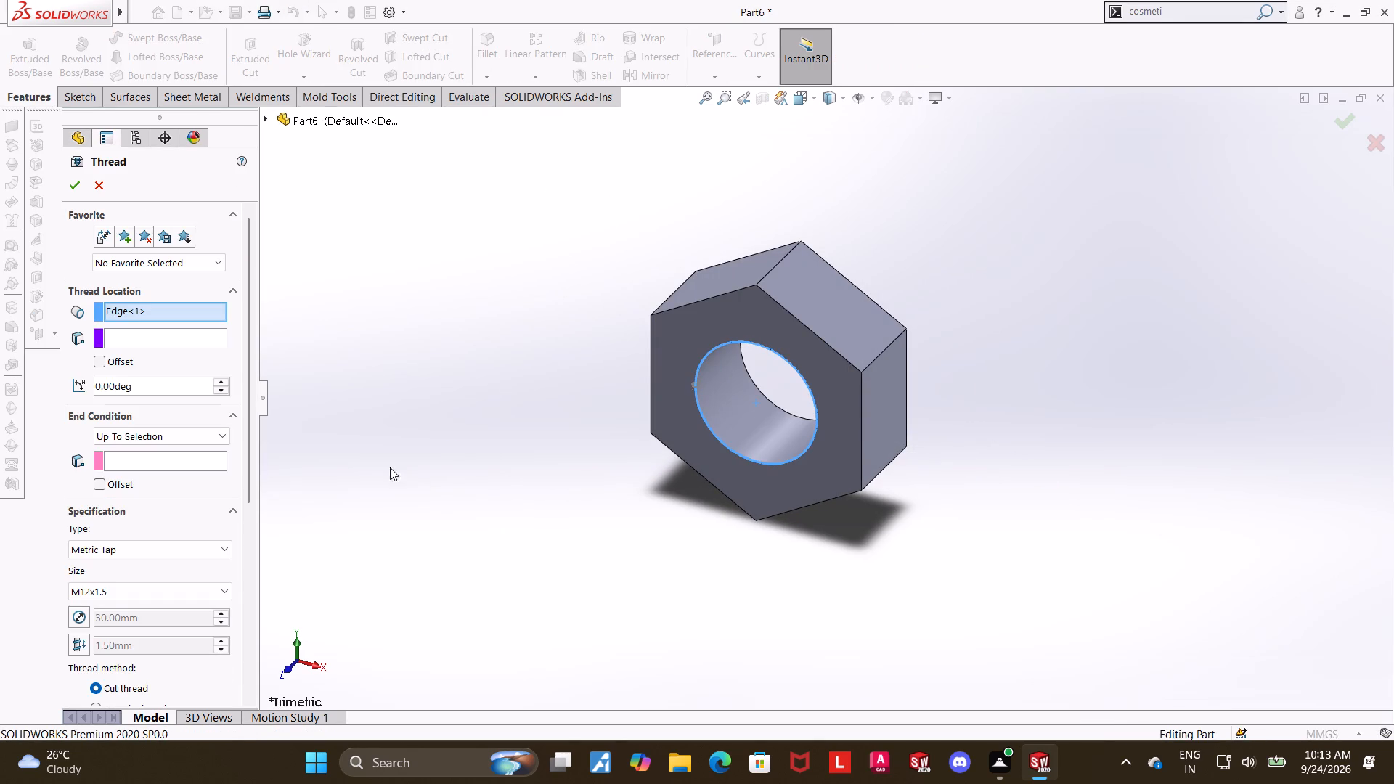
click(122, 590)
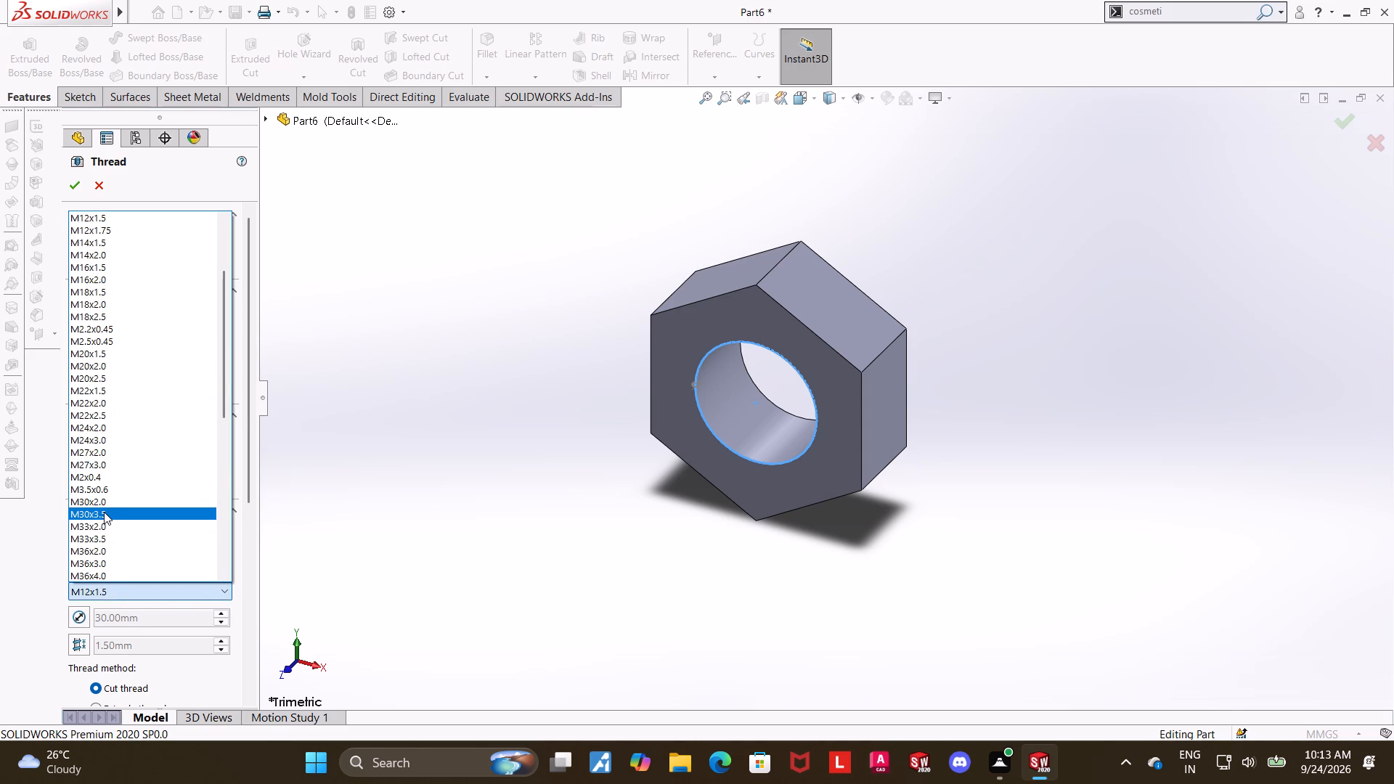
click(104, 512)
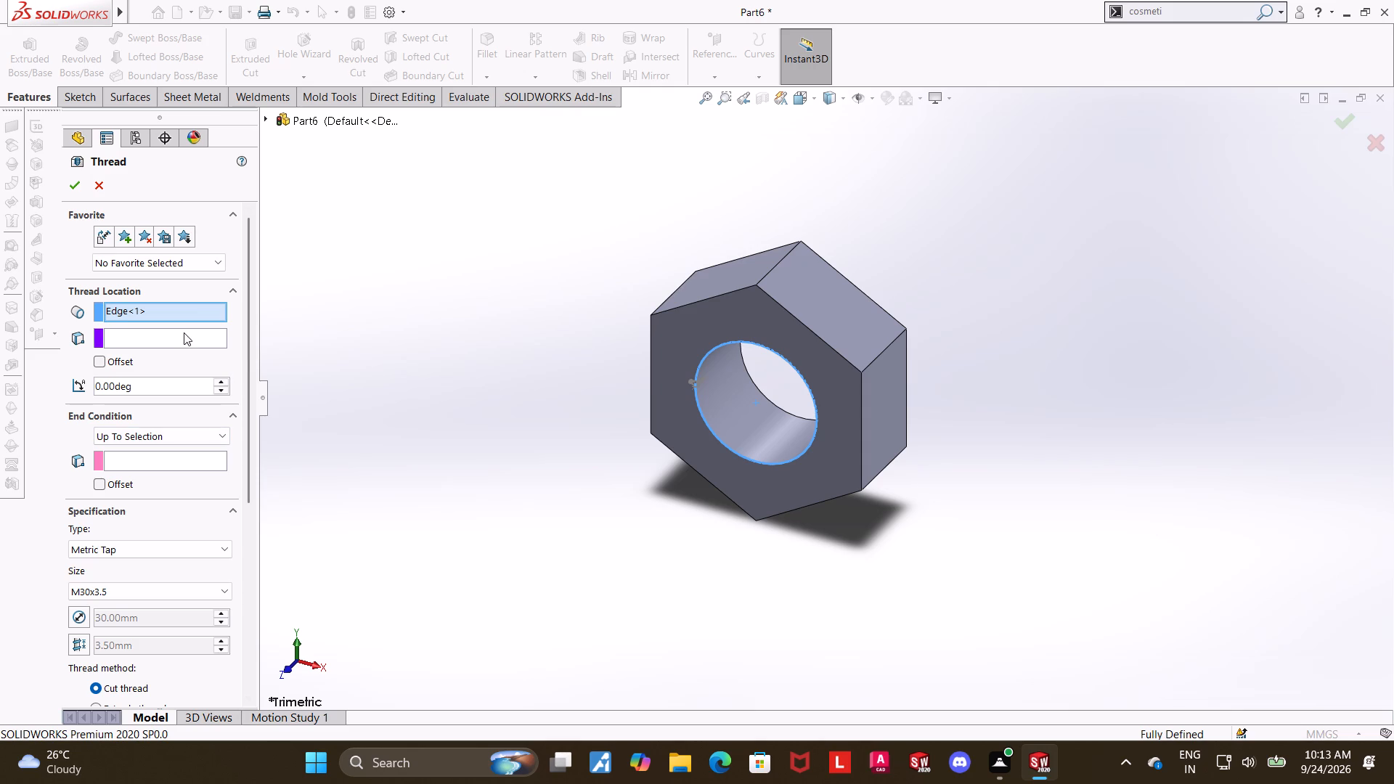
Set the nut's front face as the thread start and the opposite face as its end, and create the cut thread.
click(175, 340)
click(663, 330)
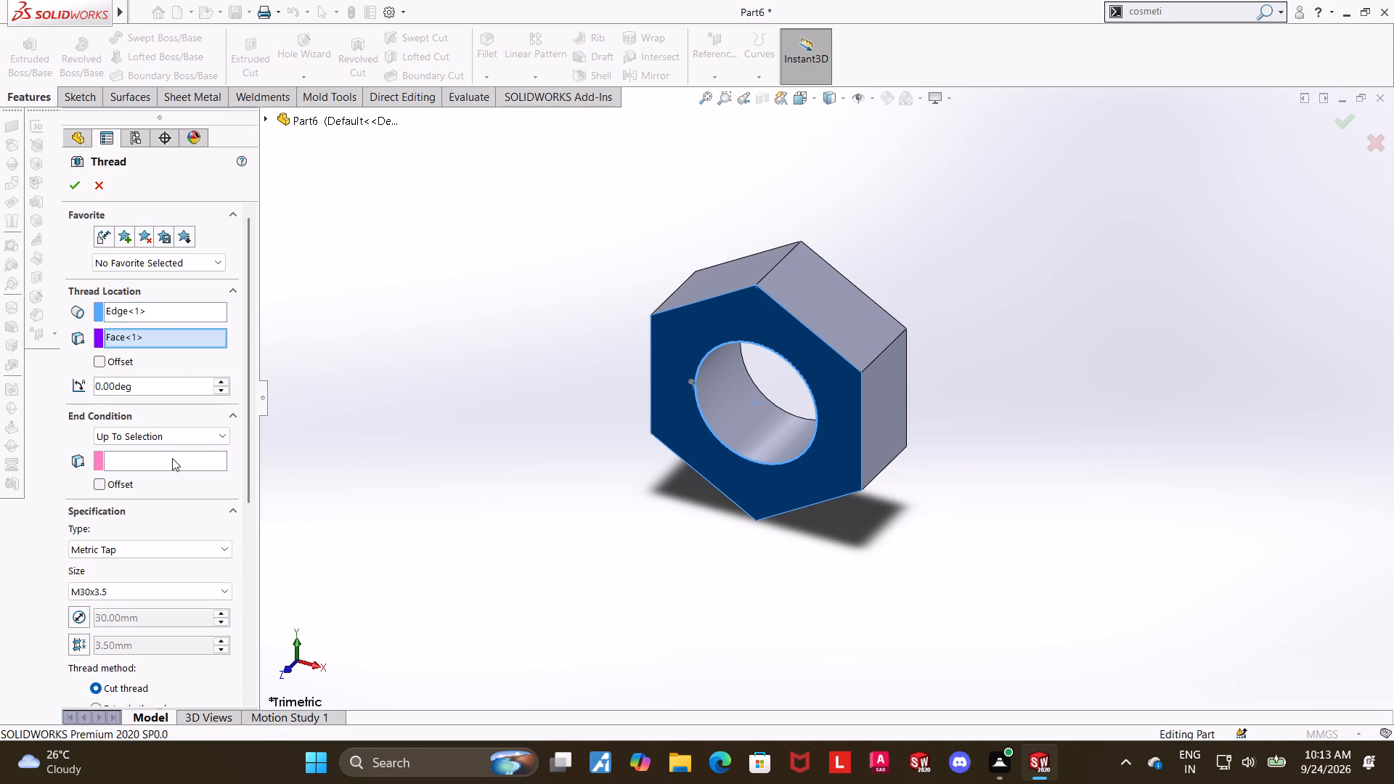
click(168, 462)
scroll(1191, 393, up, 1)
middle_drag(1191, 393, 1154, 409)
middle_drag(1078, 430, 923, 477)
click(819, 427)
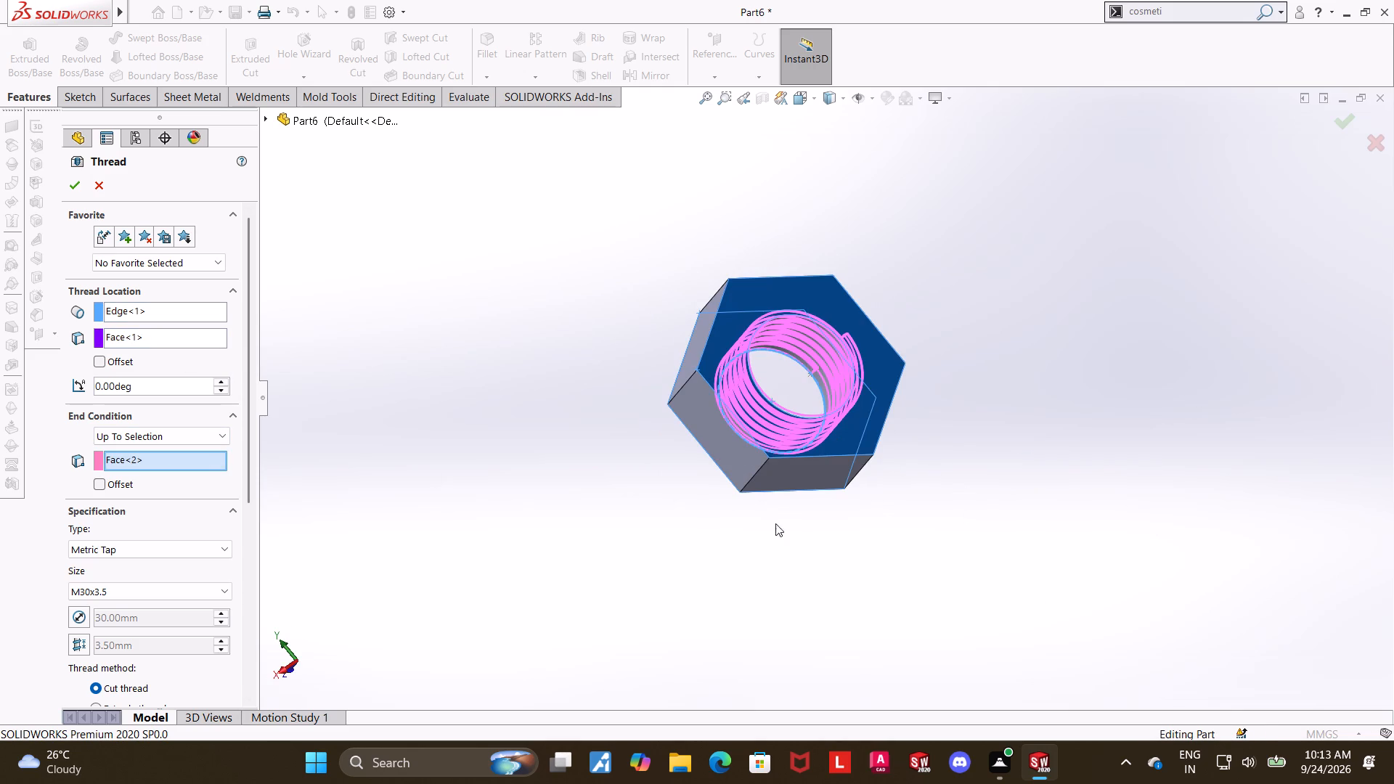
middle_drag(553, 534, 698, 525)
drag(249, 486, 251, 613)
click(80, 188)
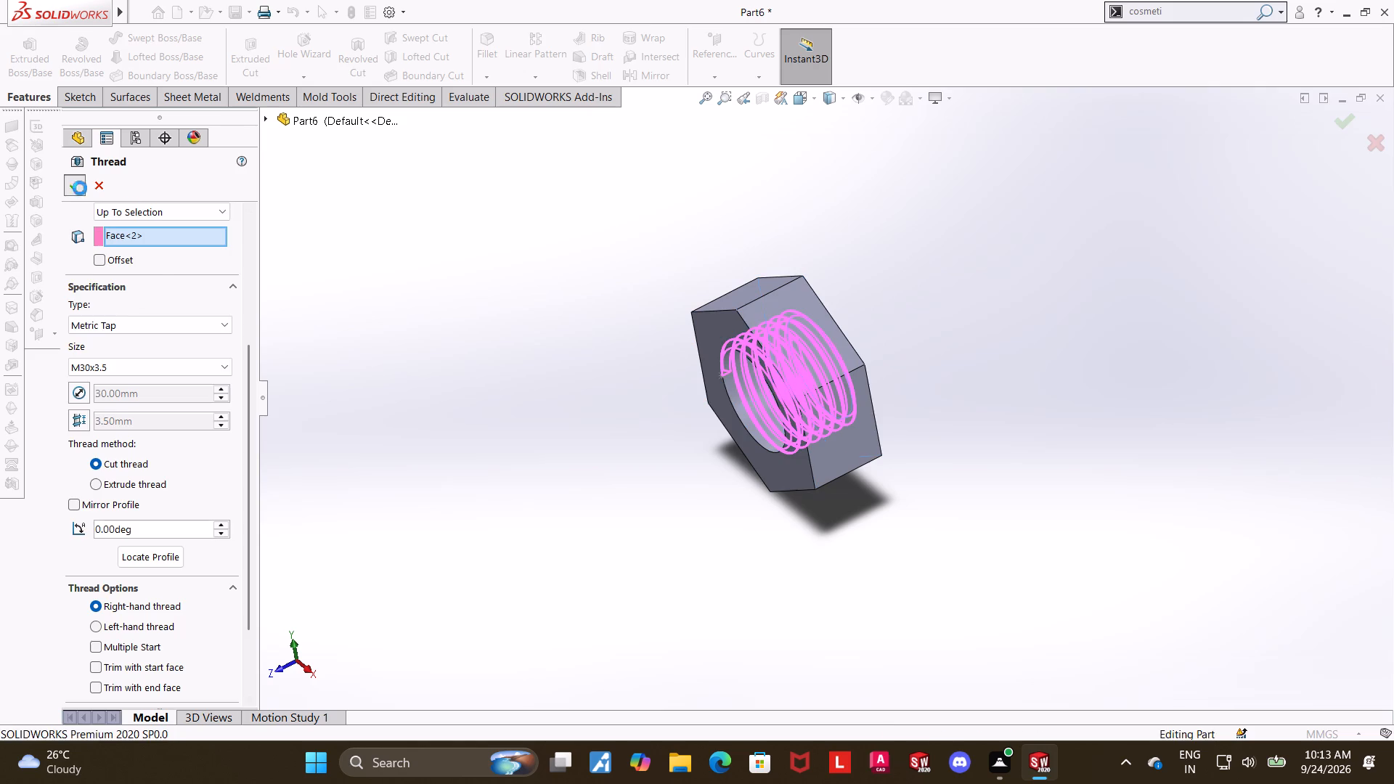
click(580, 475)
middle_drag(942, 457, 1011, 382)
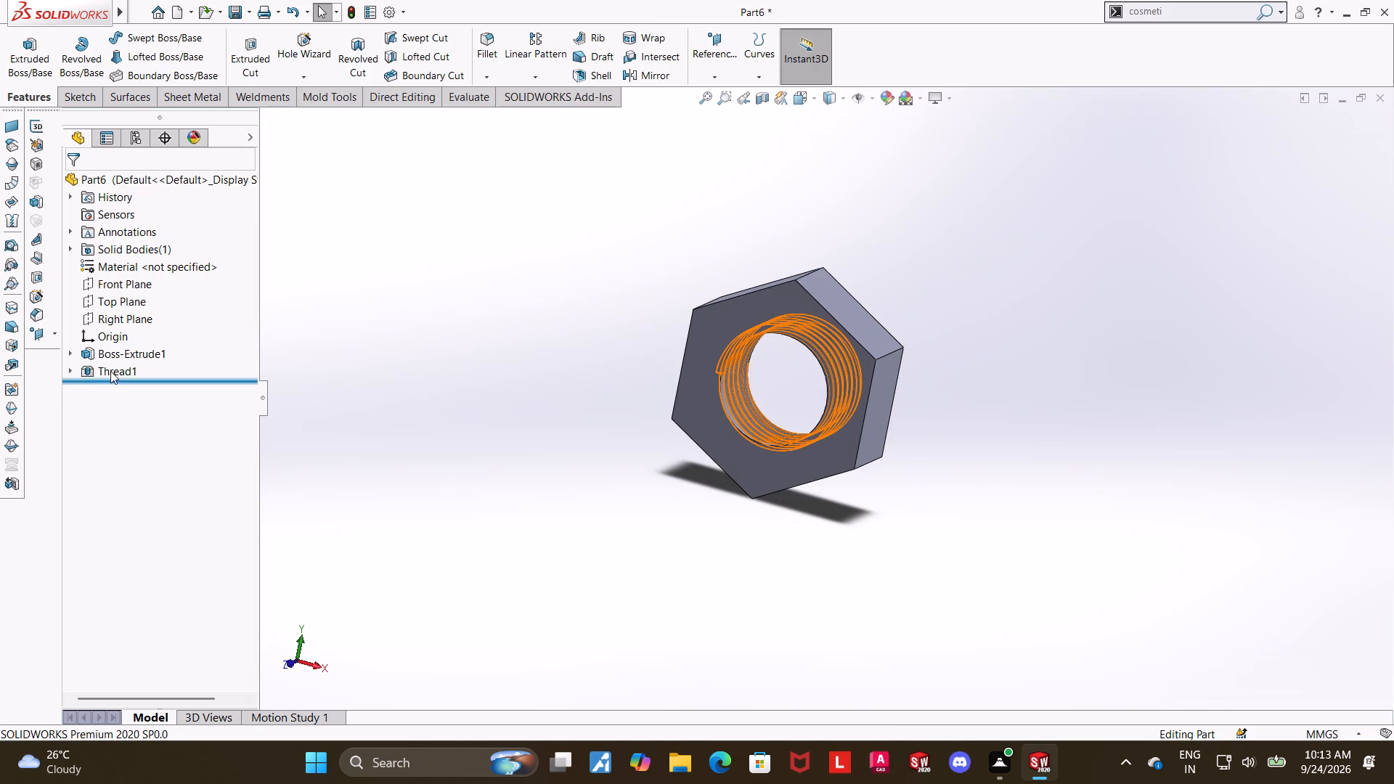
Edit the thread so that it is trimmed with both the start face and the end face.
click(110, 371)
click(123, 331)
drag(249, 352, 248, 391)
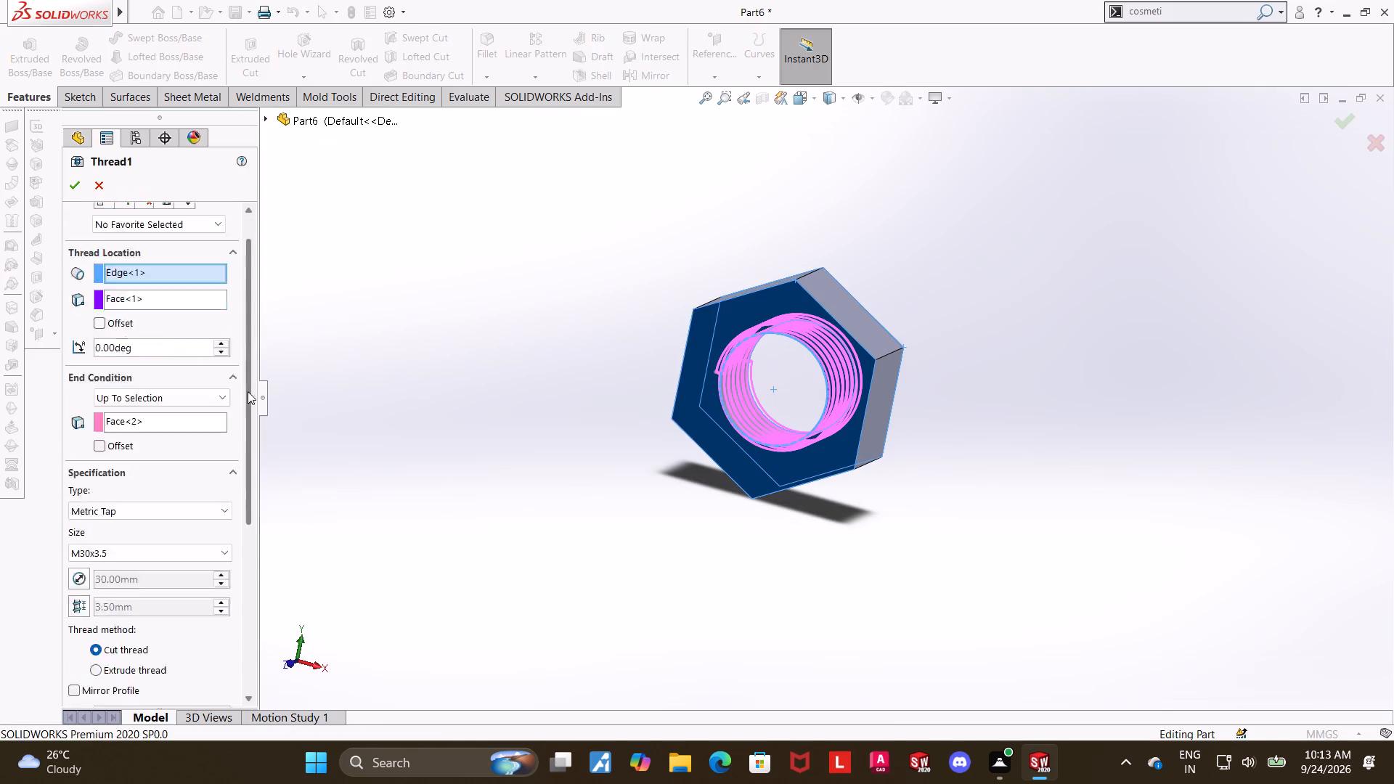
drag(248, 391, 254, 515)
click(94, 602)
click(97, 628)
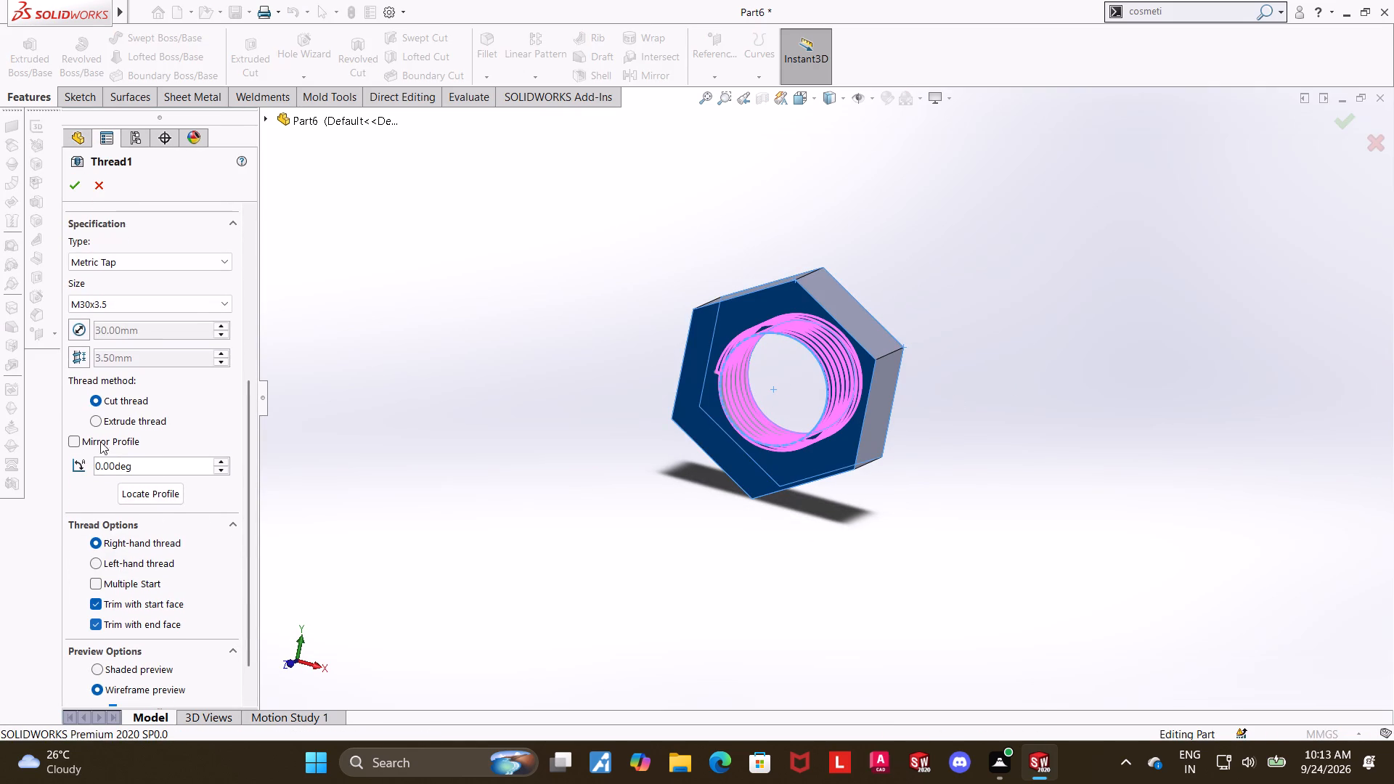
click(72, 191)
click(464, 356)
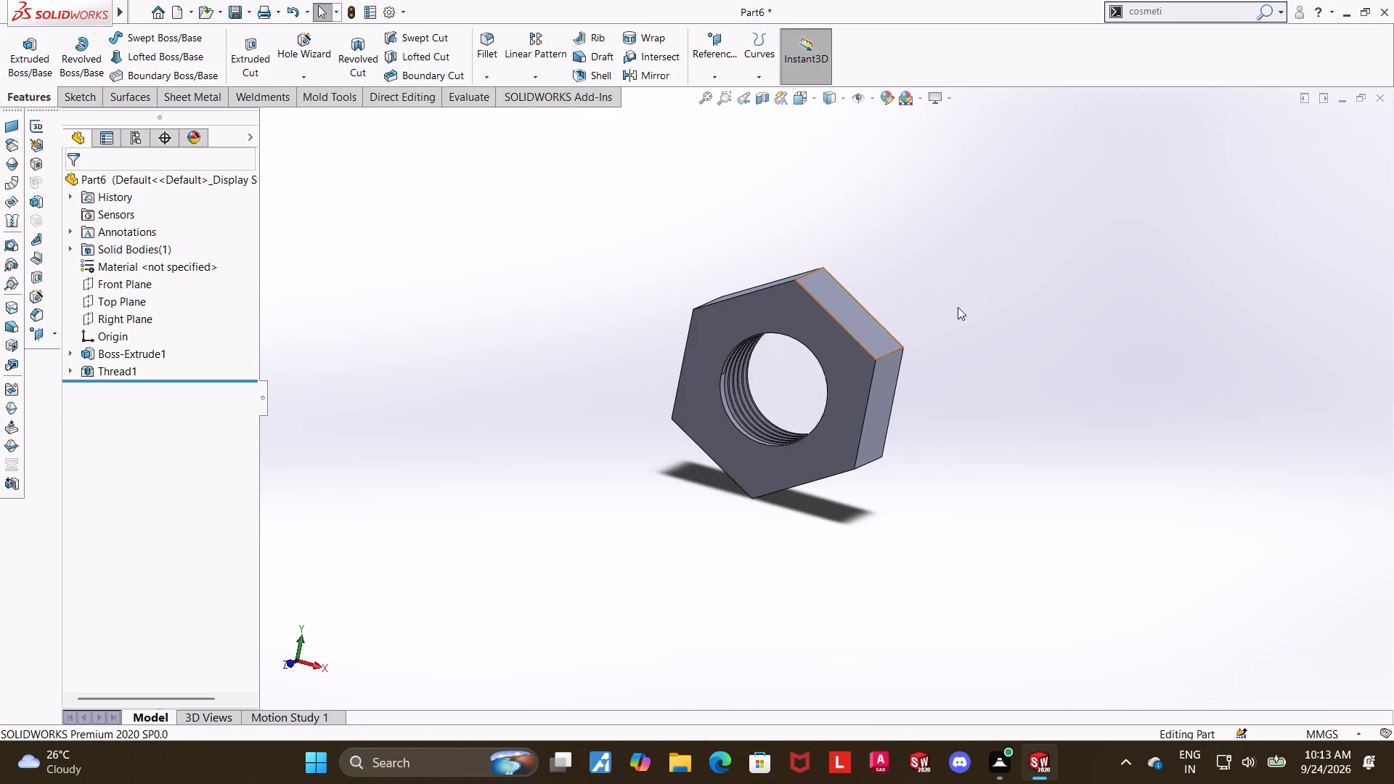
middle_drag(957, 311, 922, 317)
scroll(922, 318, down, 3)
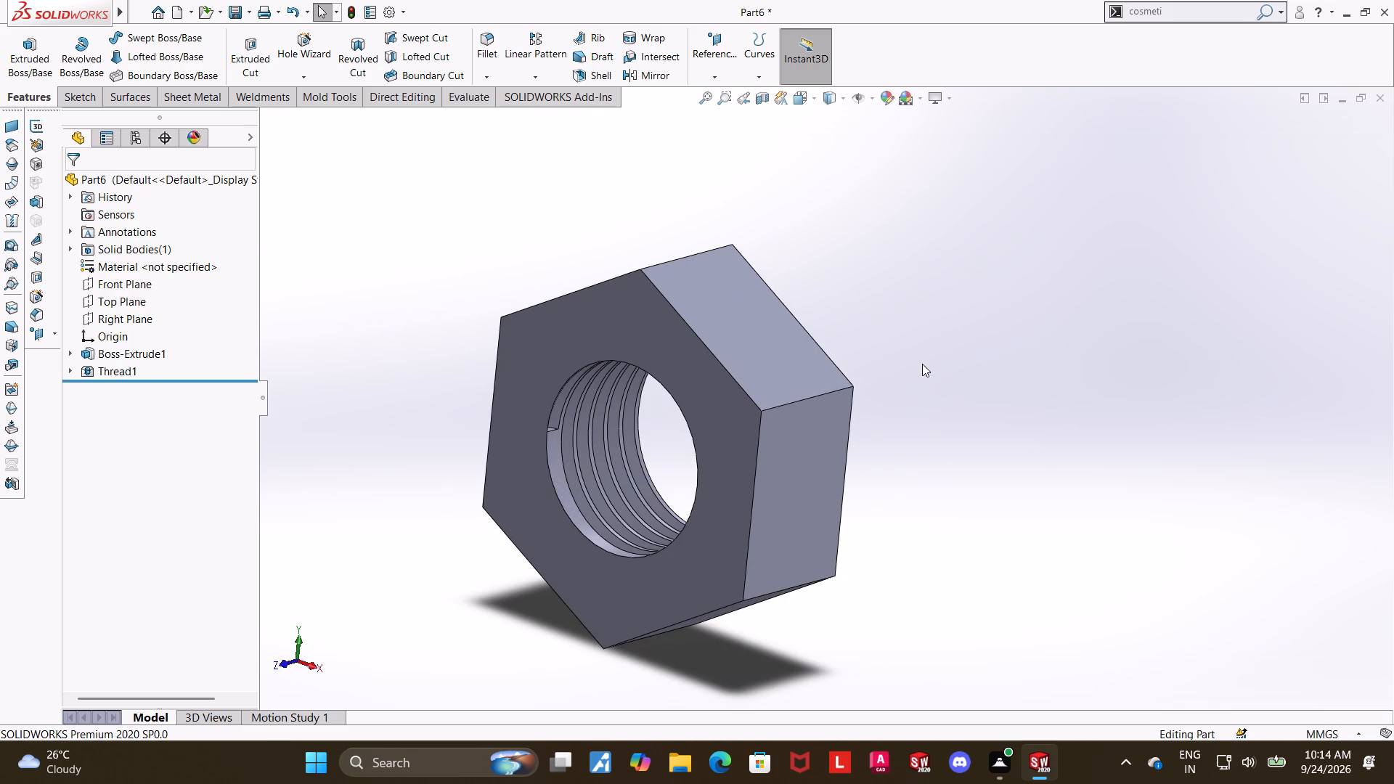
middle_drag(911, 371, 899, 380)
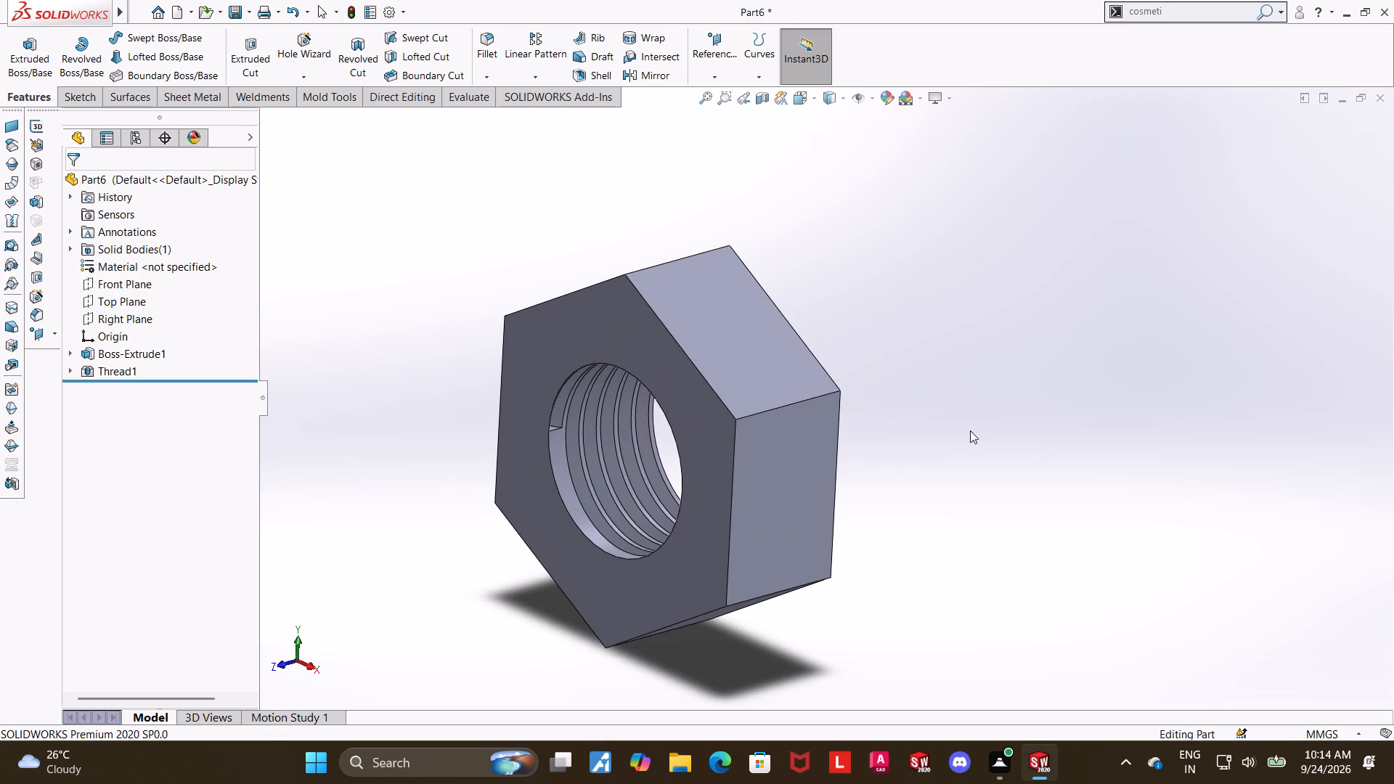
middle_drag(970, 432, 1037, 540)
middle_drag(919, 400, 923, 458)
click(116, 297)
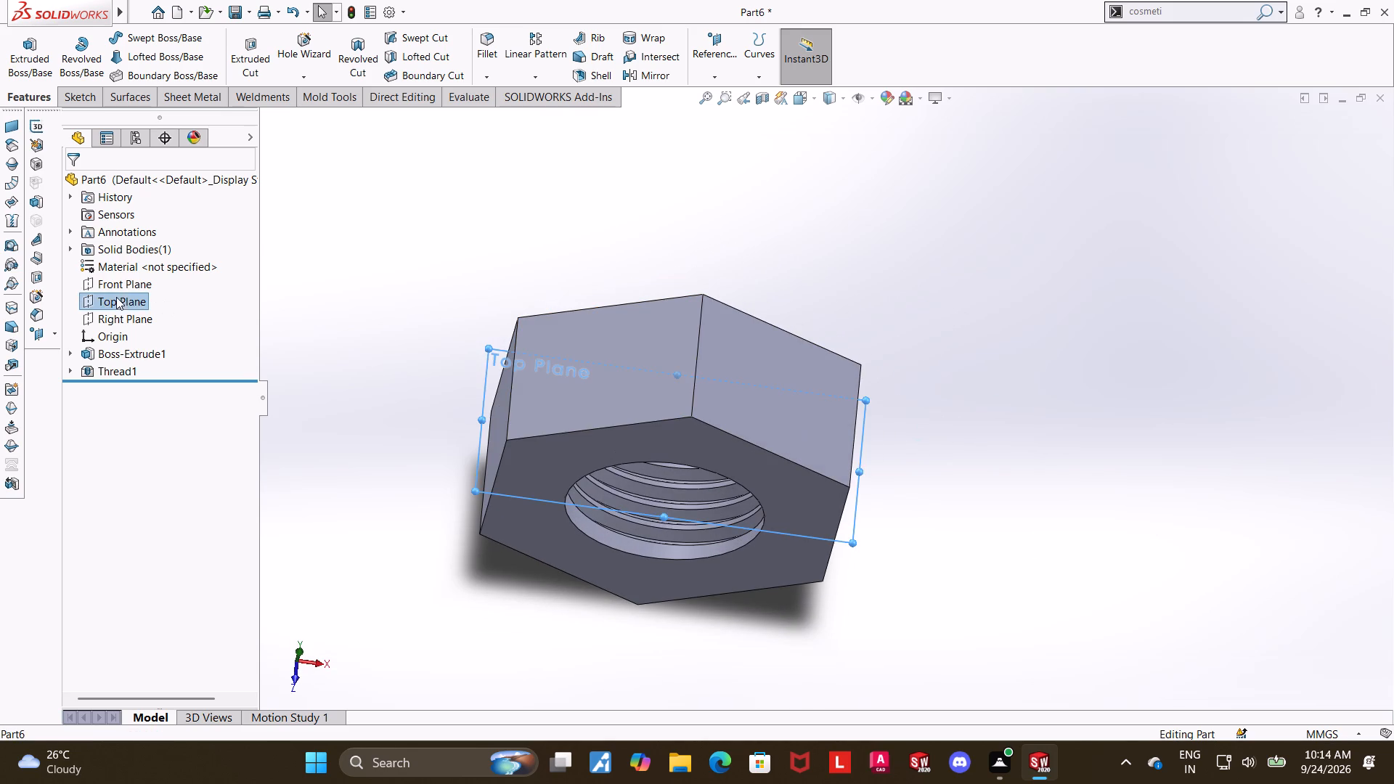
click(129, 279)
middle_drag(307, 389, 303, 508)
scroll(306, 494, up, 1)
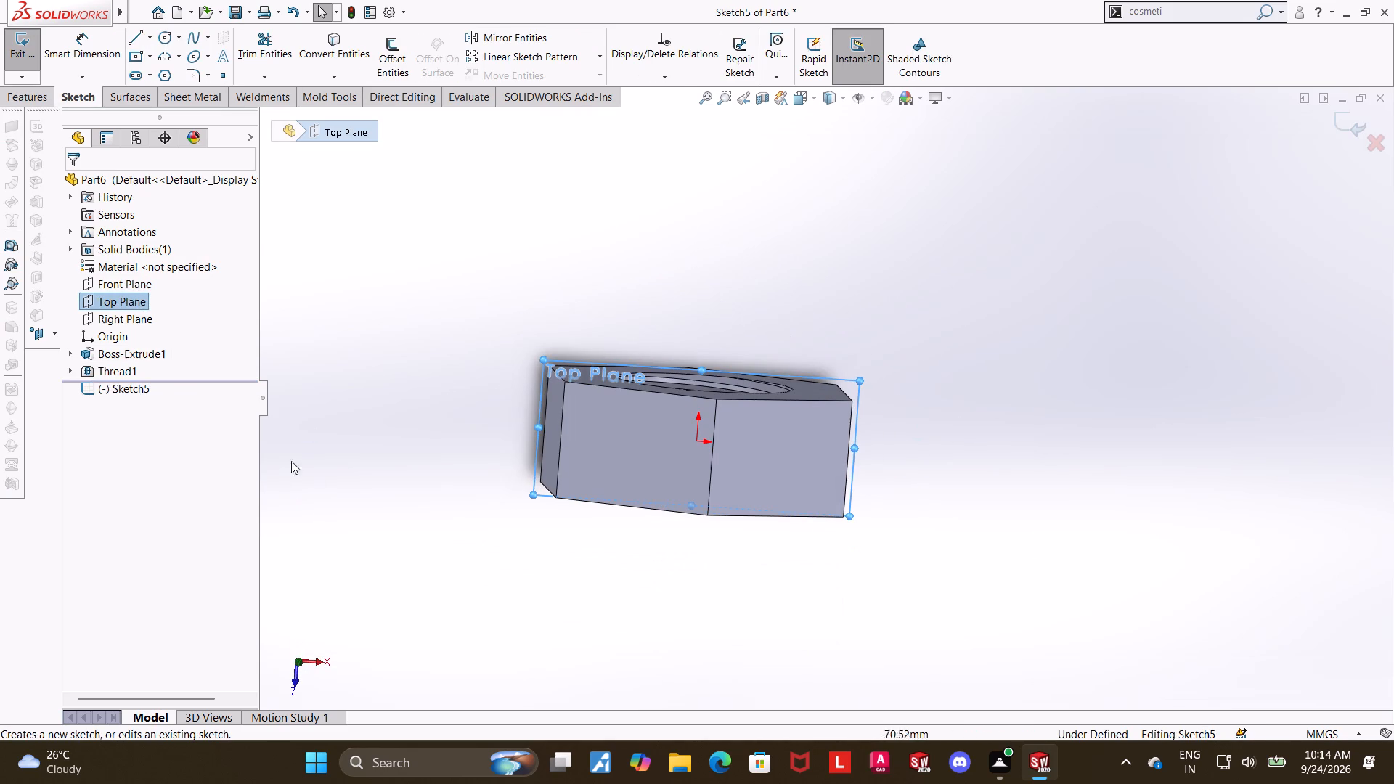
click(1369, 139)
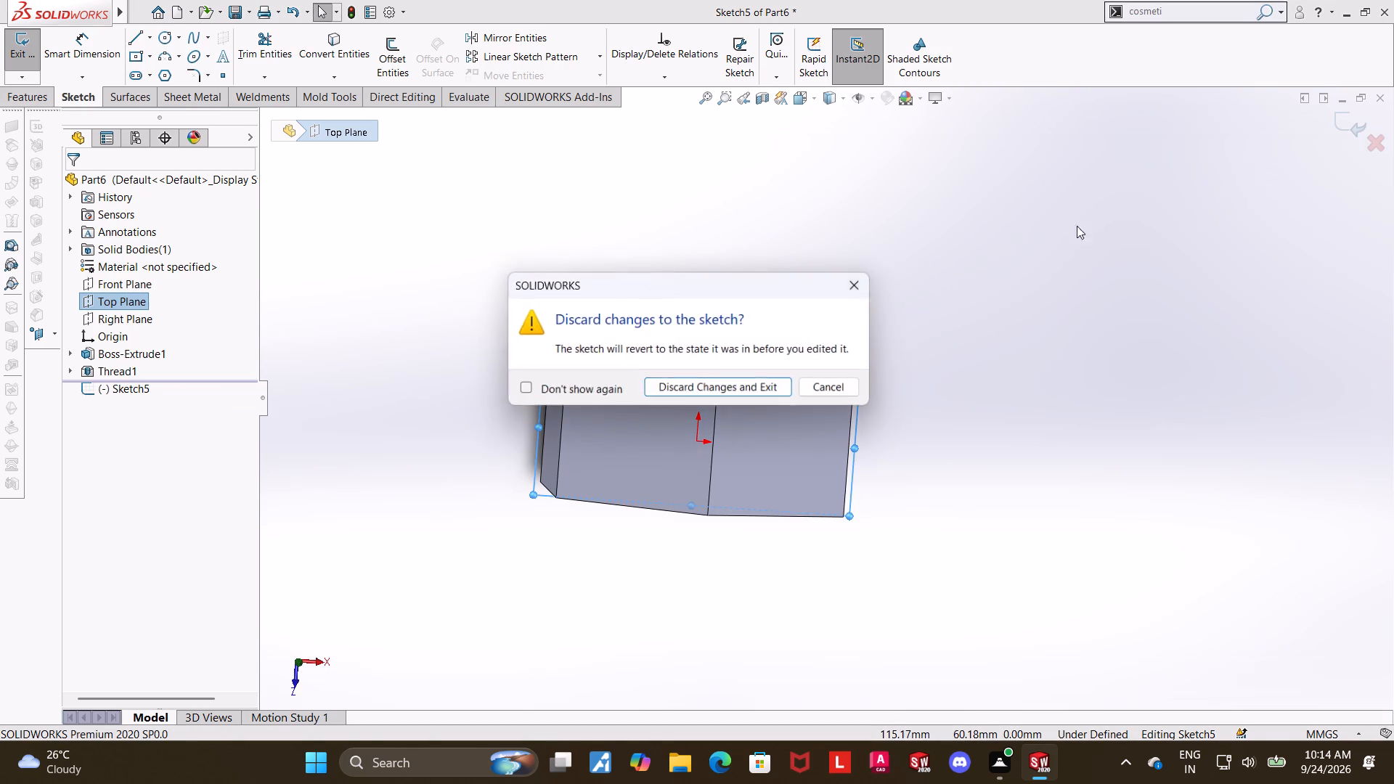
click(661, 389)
Open a sketch on the Right Plane and draw a horizontal construction line from the origin out past the nut's front face.
middle_drag(506, 407, 629, 421)
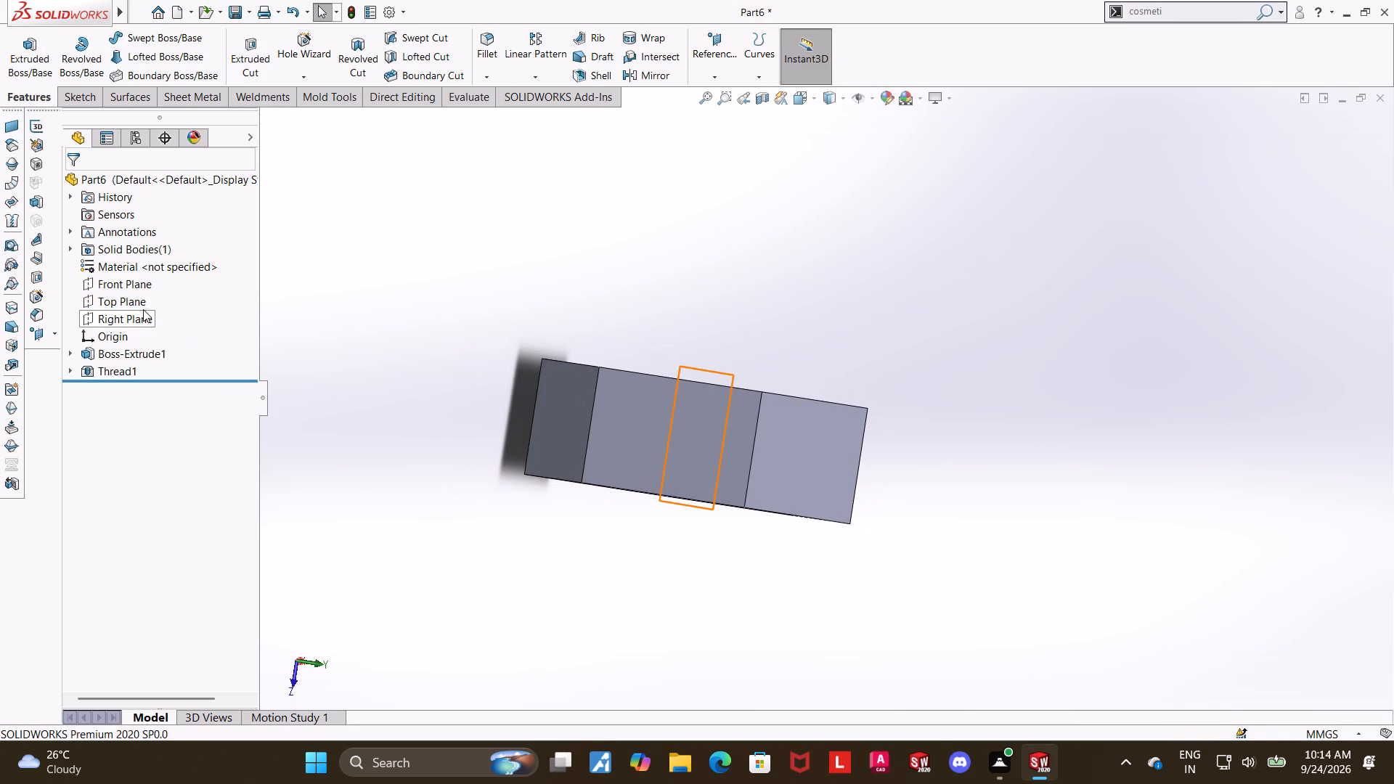
click(133, 323)
click(144, 306)
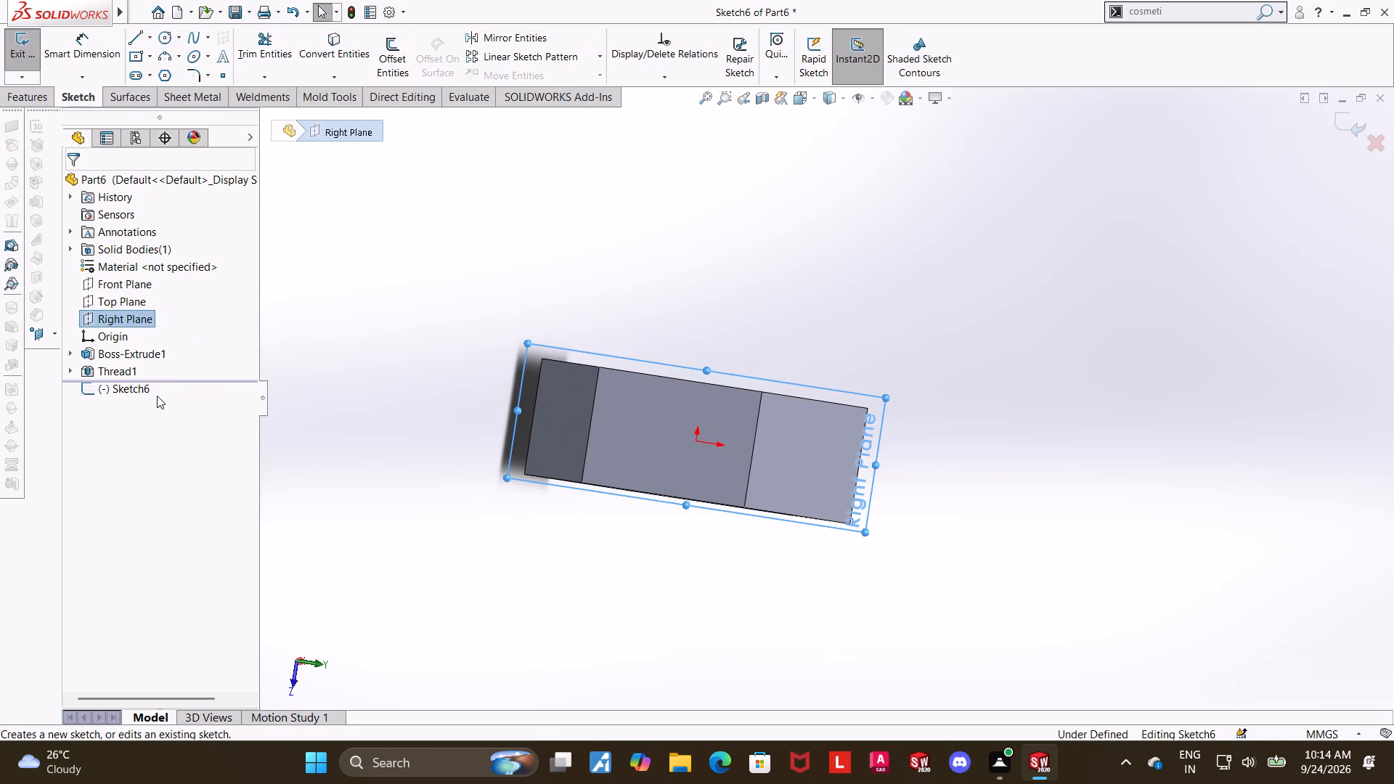
click(141, 385)
click(183, 365)
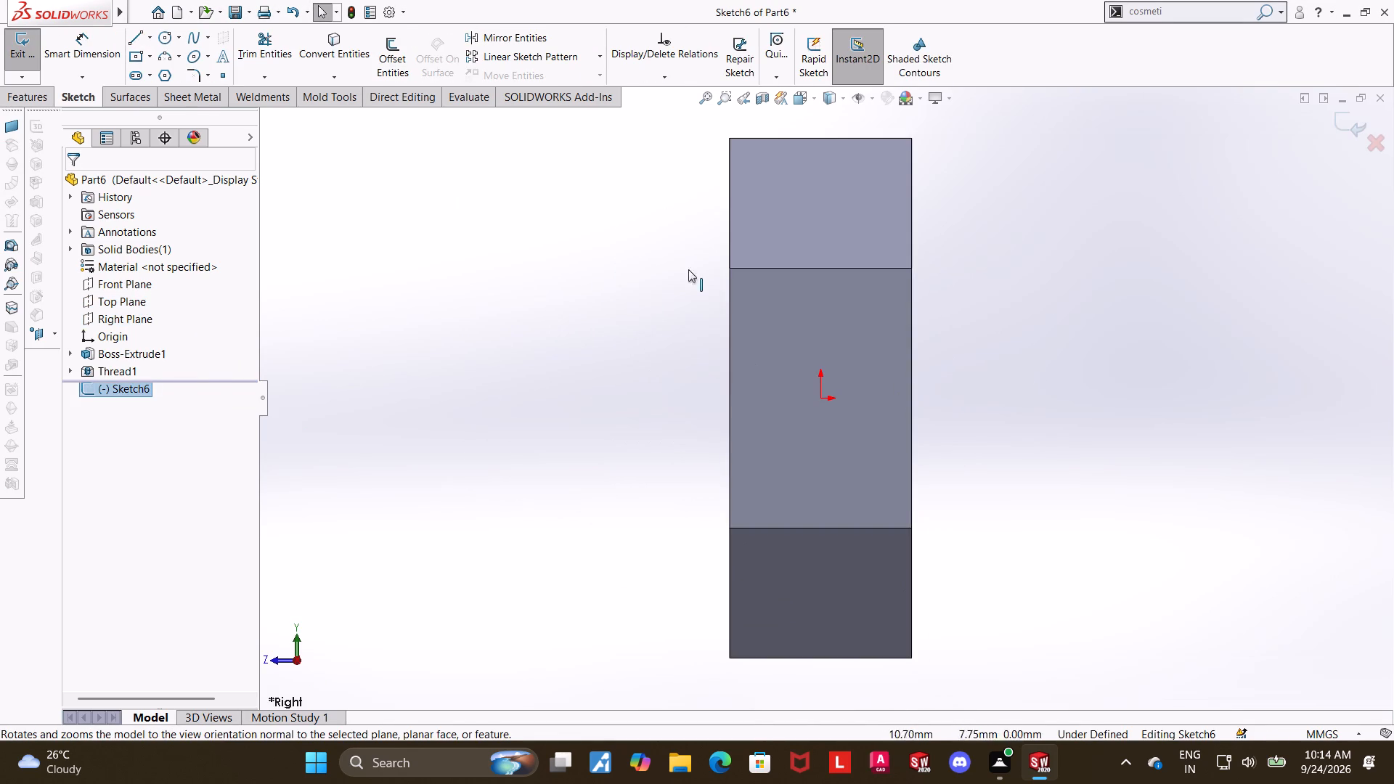
click(147, 41)
click(148, 77)
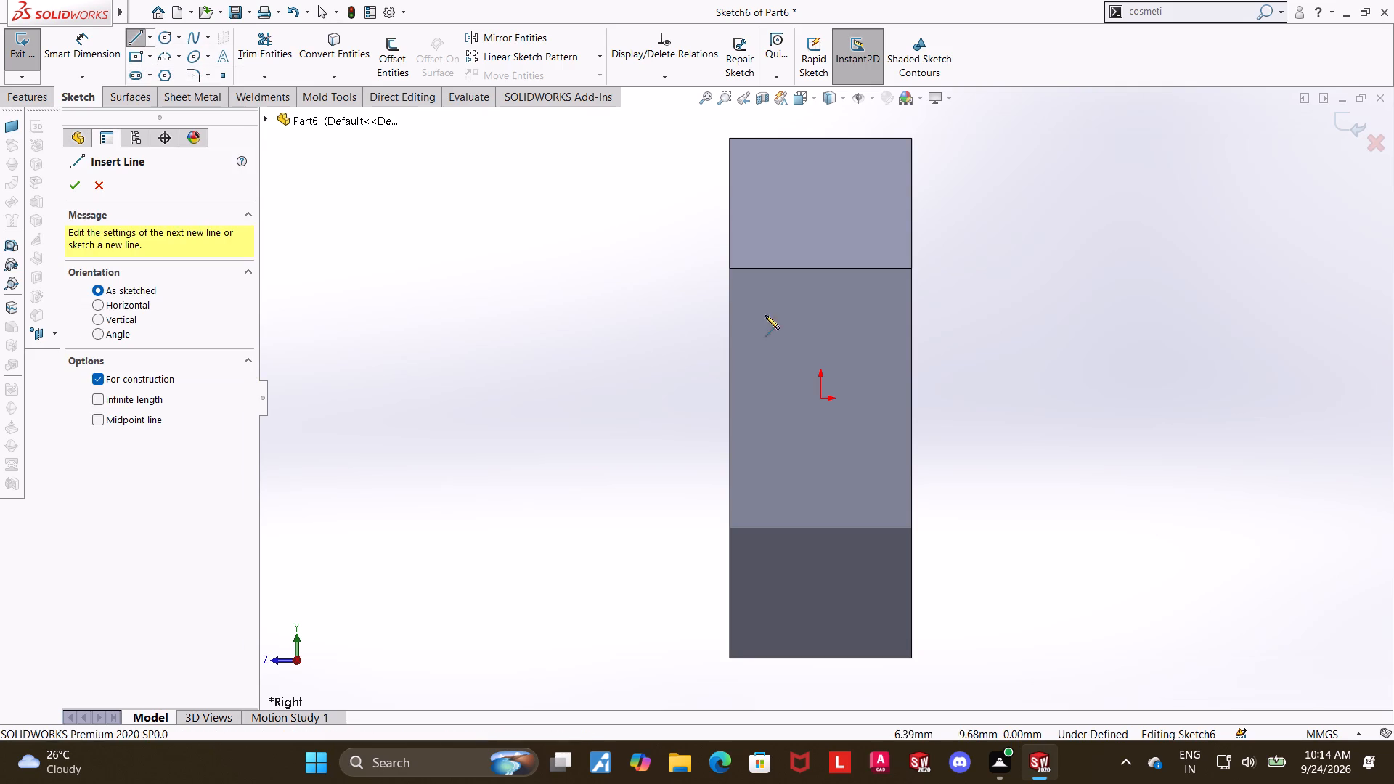
click(823, 396)
click(585, 400)
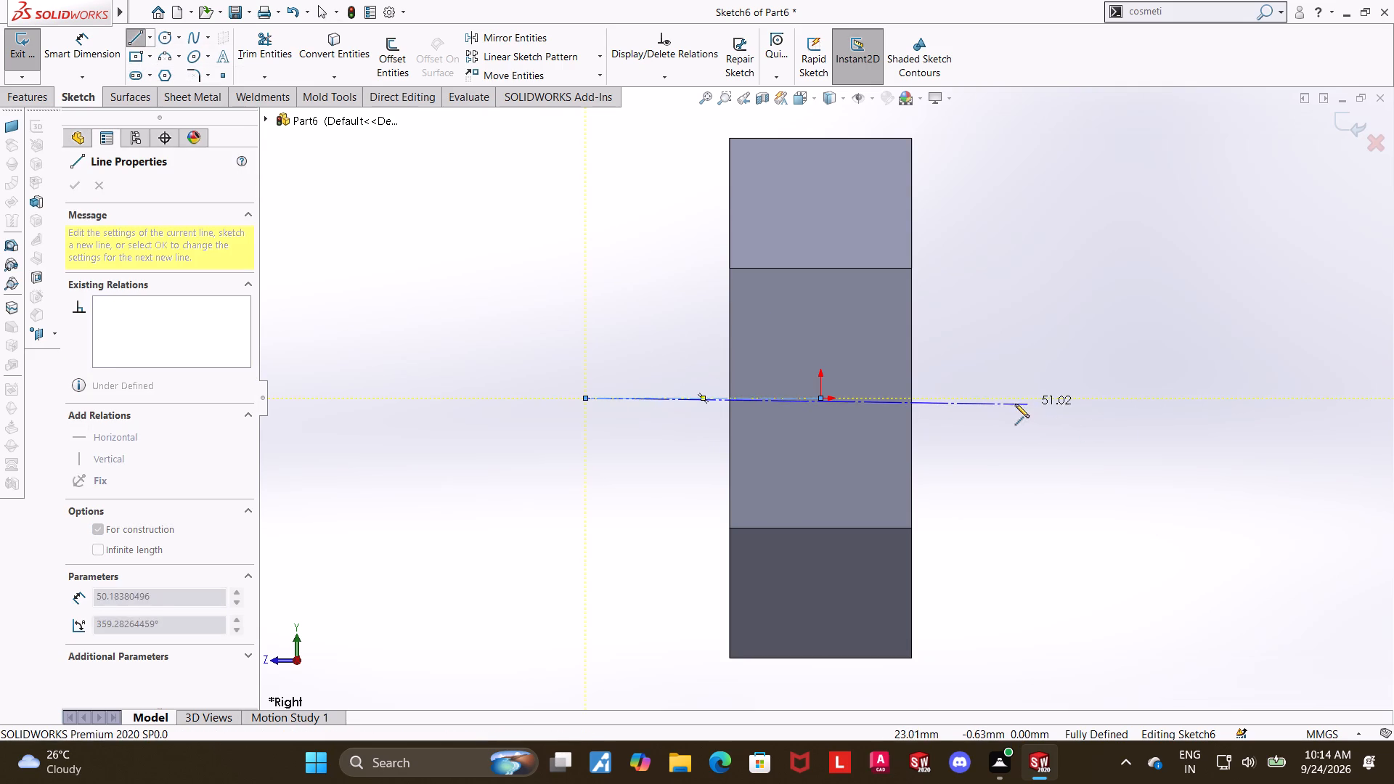
key(Escape)
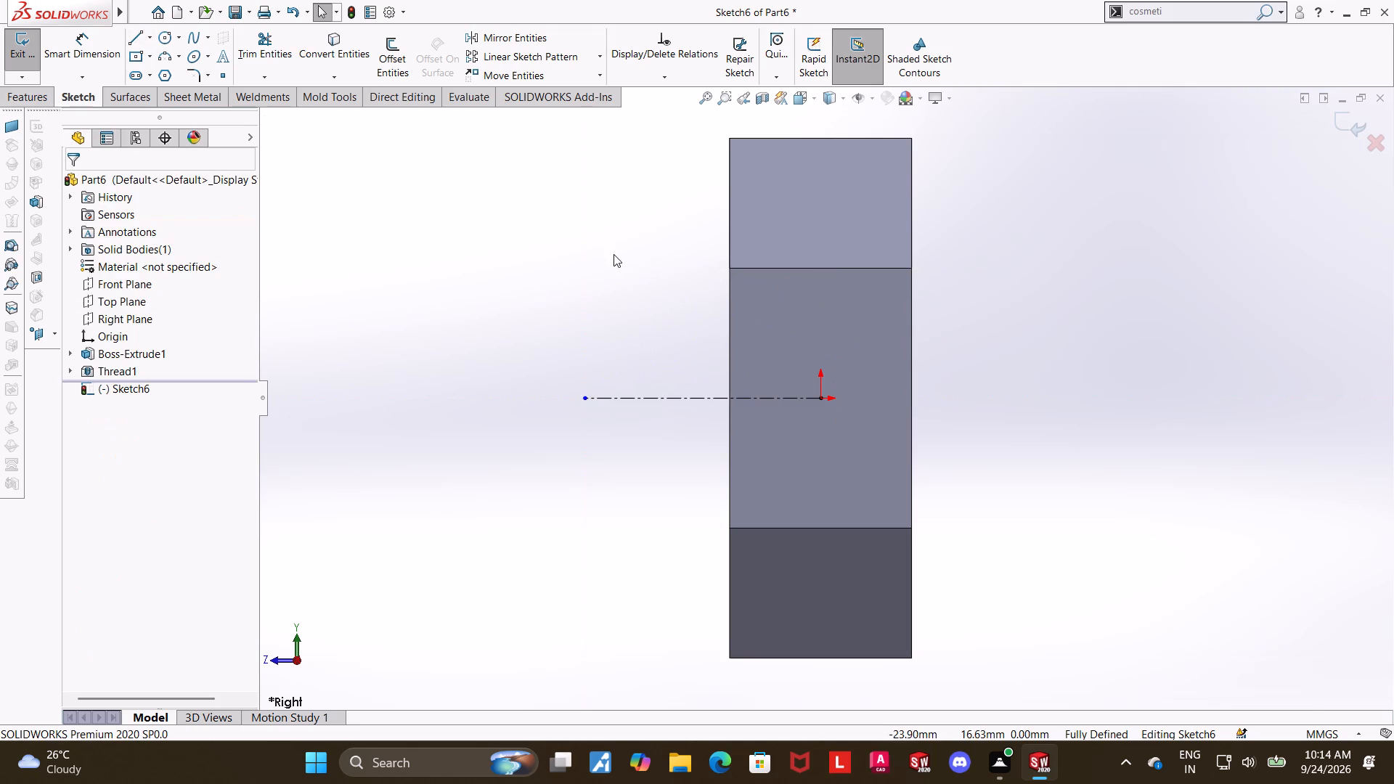
Sketch a closed right triangle at the nut profile's lower front corner, about 3 mm along the bottom edge with a sloped side about 5 mm long.
click(145, 41)
scroll(869, 155, down, 2)
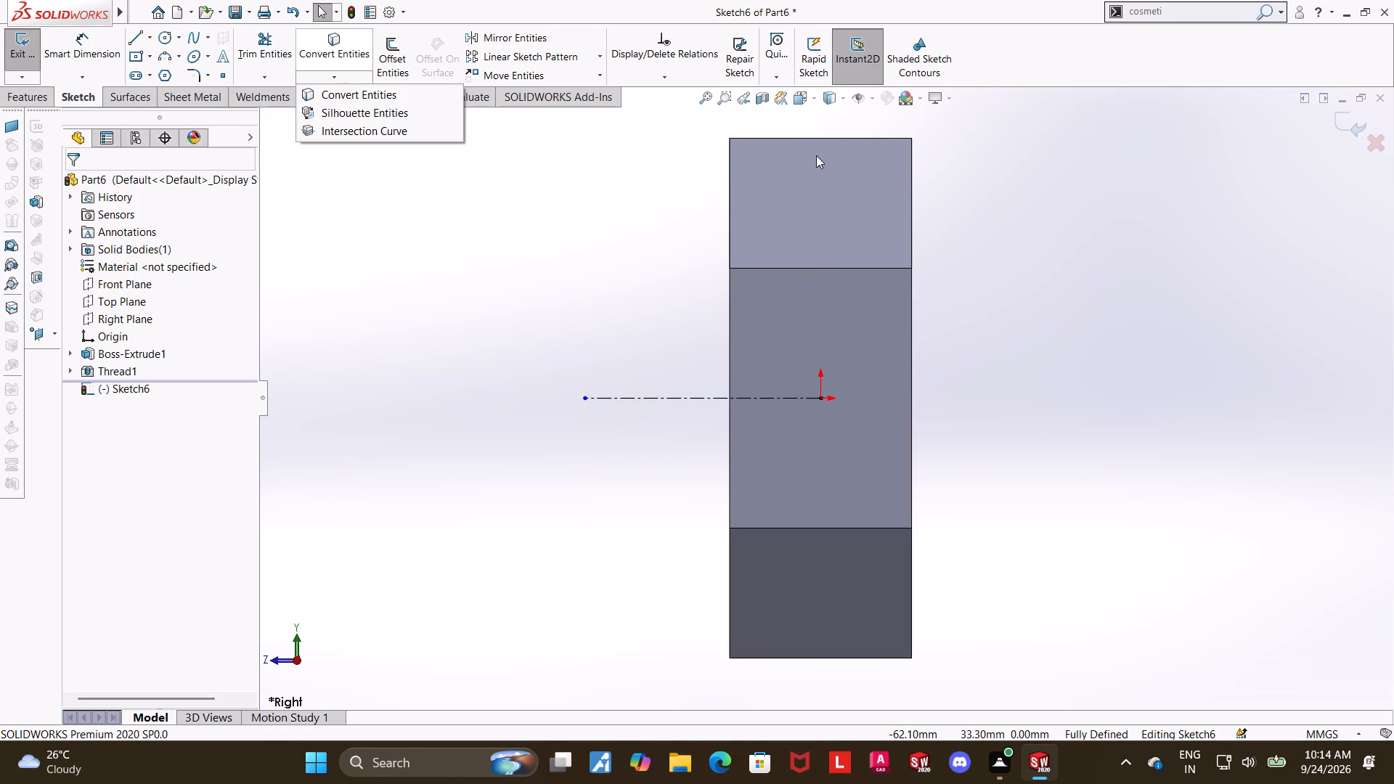
click(136, 38)
scroll(801, 120, down, 4)
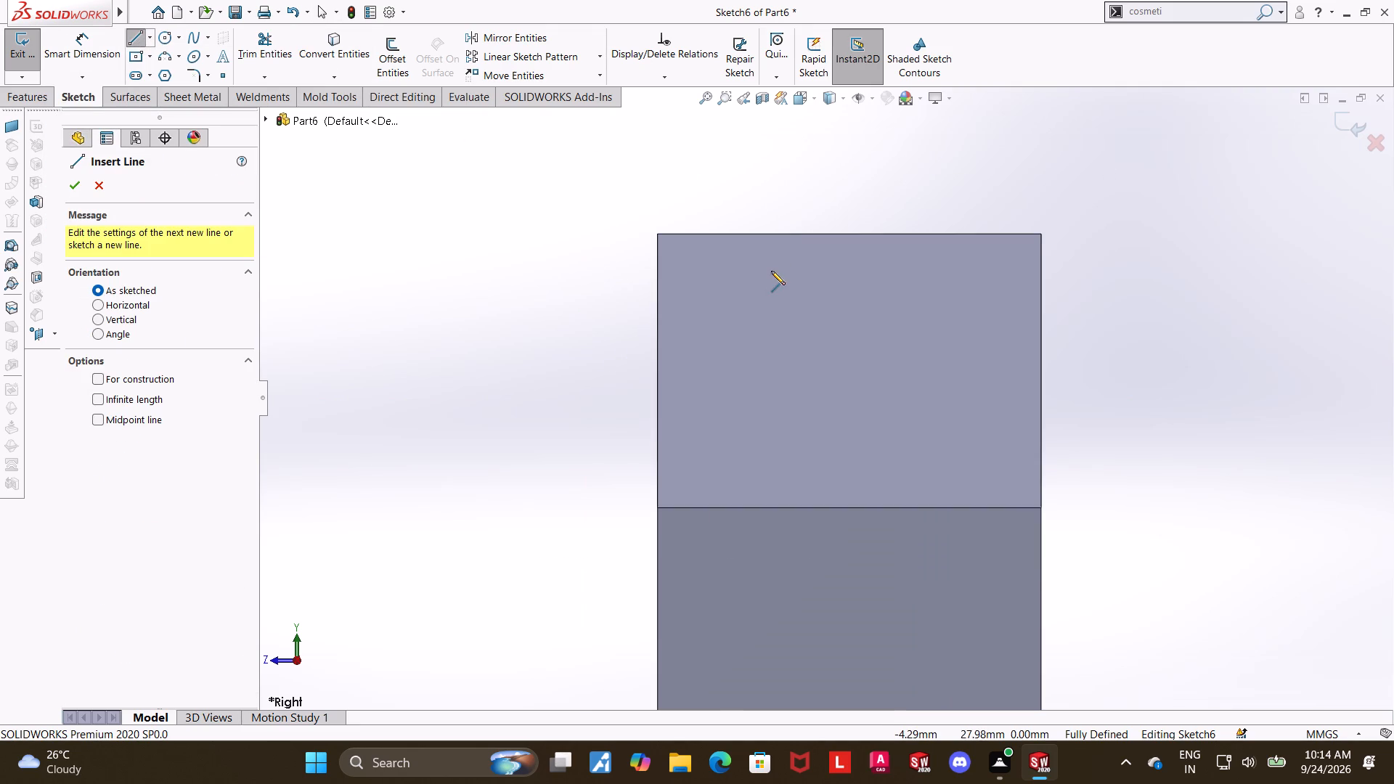
scroll(771, 271, down, 2)
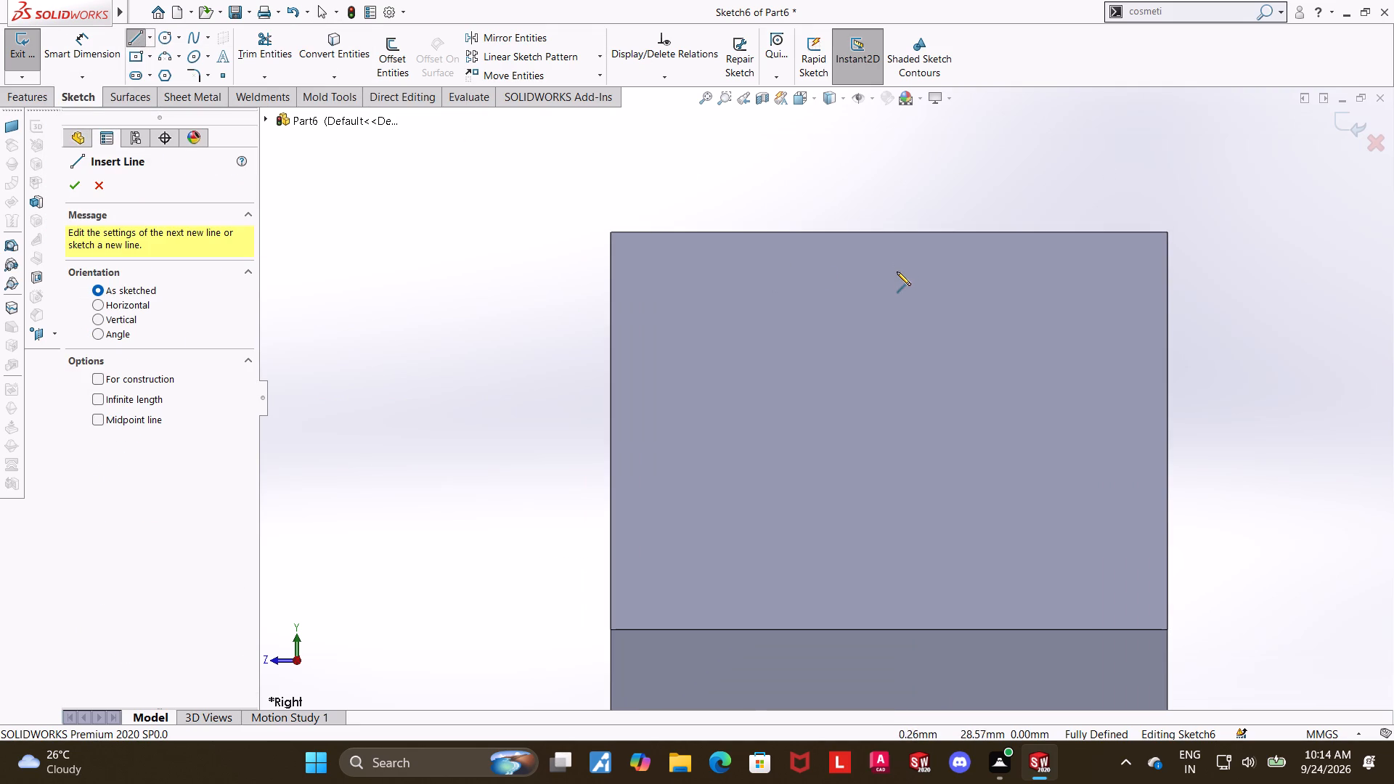
scroll(900, 284, up, 6)
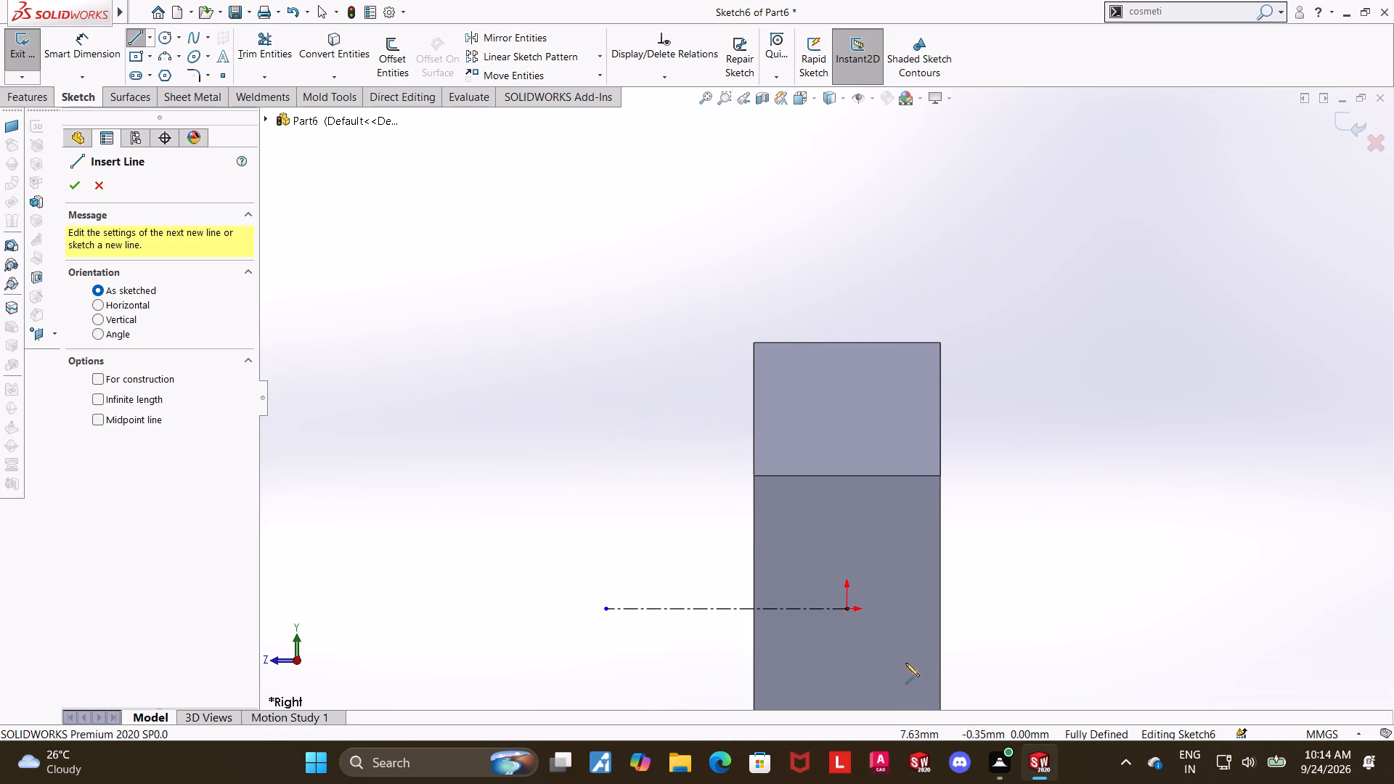
scroll(906, 660, up, 5)
scroll(852, 602, down, 3)
scroll(770, 475, down, 1)
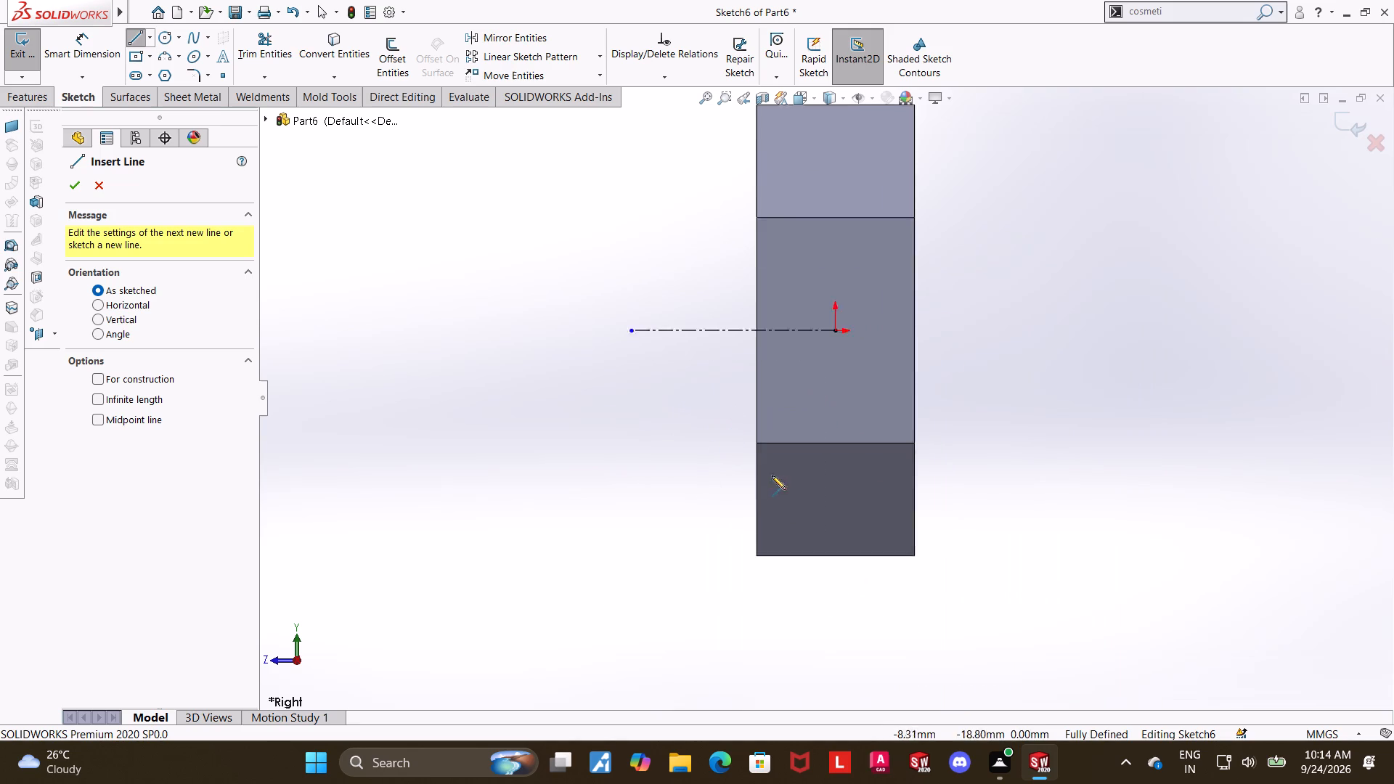
scroll(772, 475, down, 2)
click(756, 540)
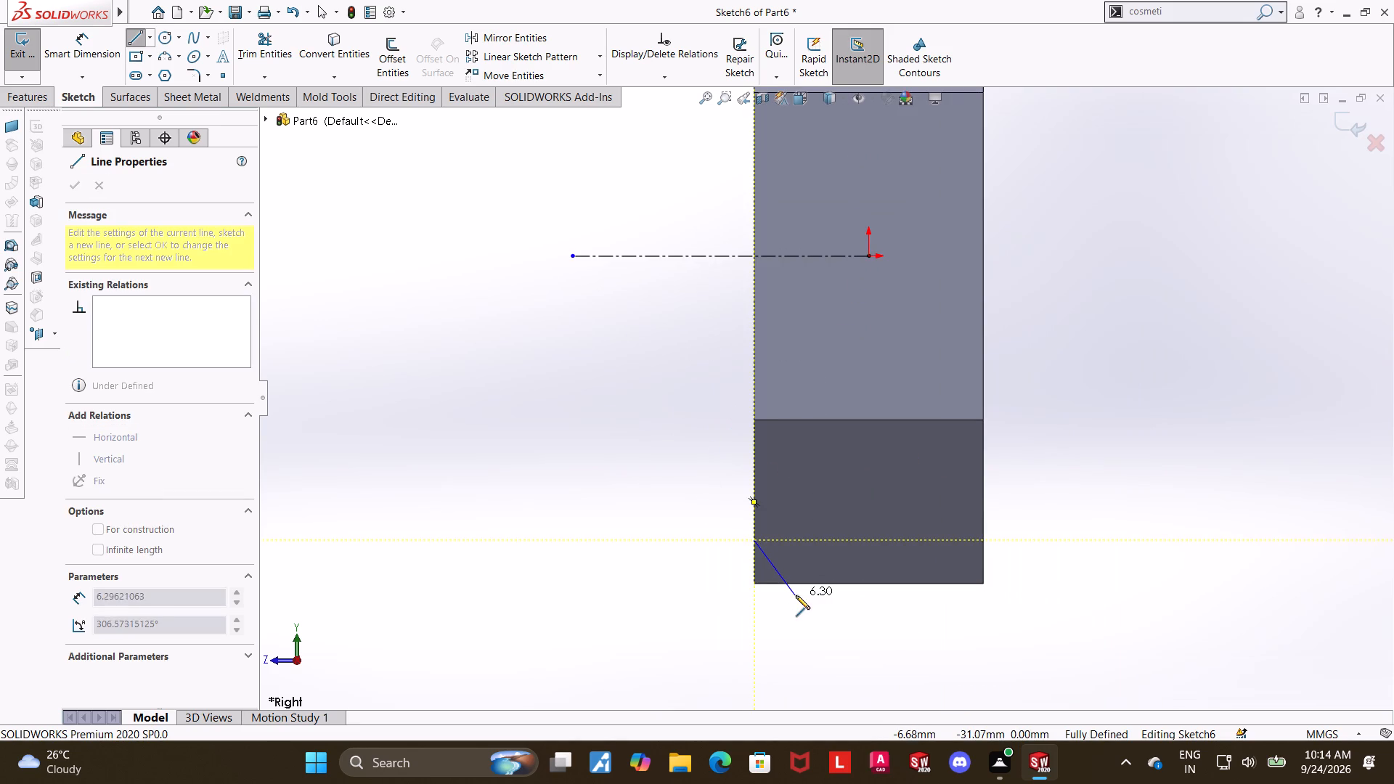
click(787, 581)
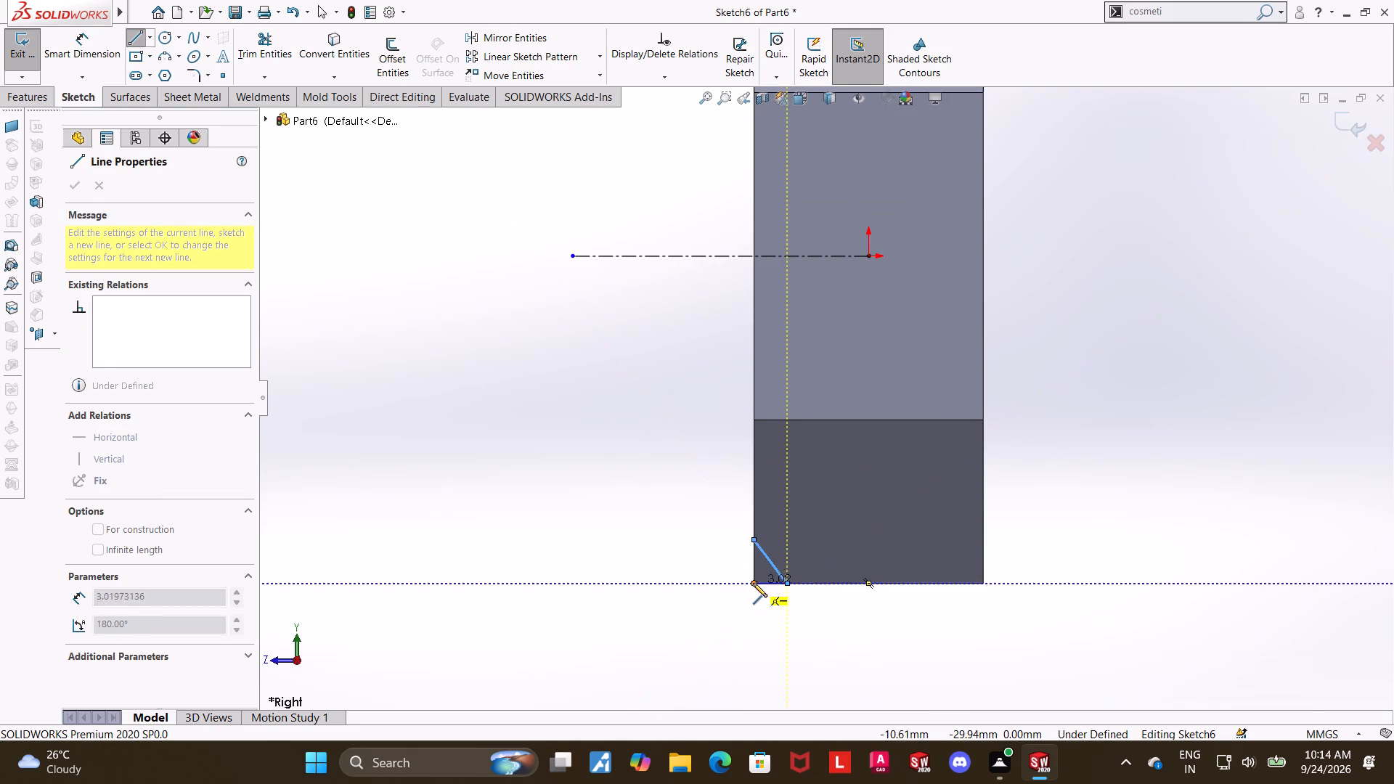
click(752, 583)
click(753, 540)
key(Escape)
scroll(829, 526, down, 2)
key(Escape)
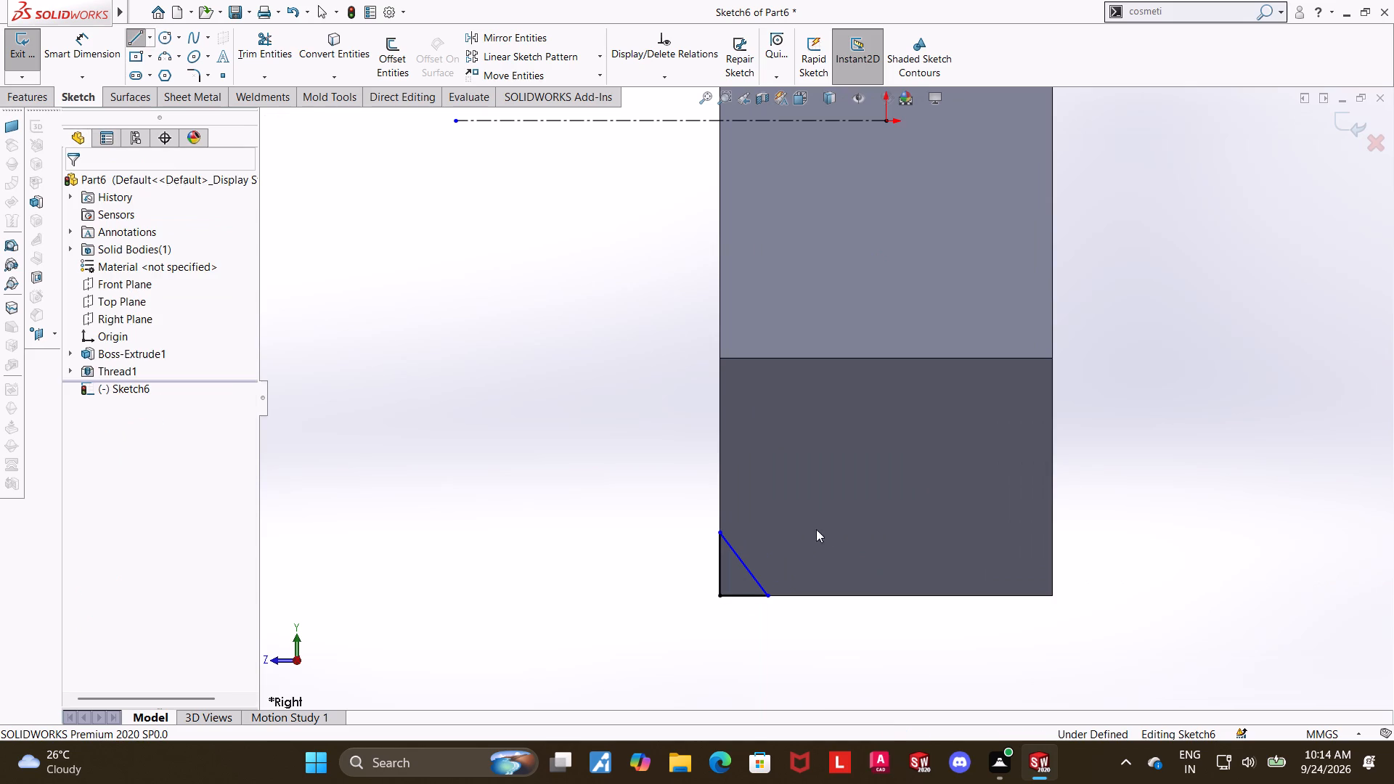
key(Escape)
Dimension the angle between the triangle's vertical side and its sloped side to 30°.
click(109, 44)
scroll(698, 494, down, 3)
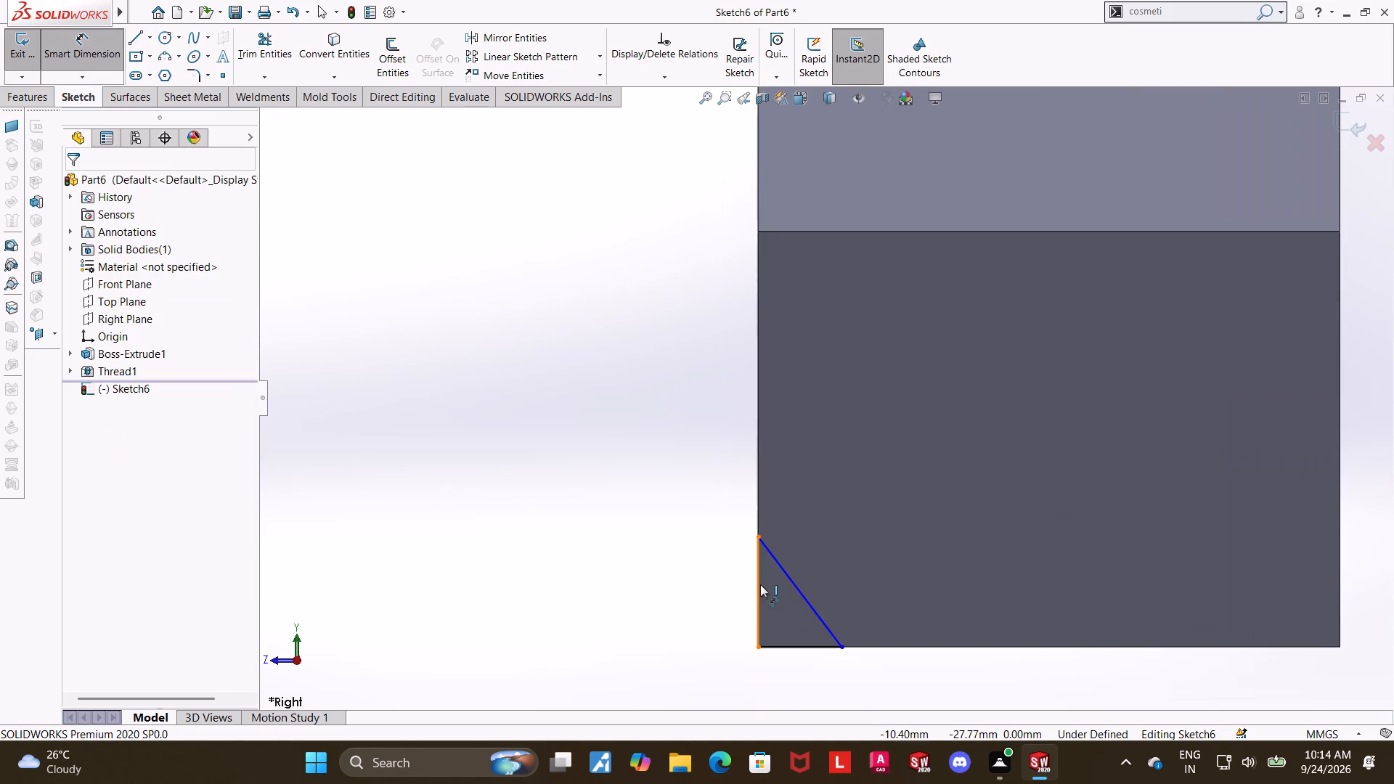
click(762, 582)
click(786, 576)
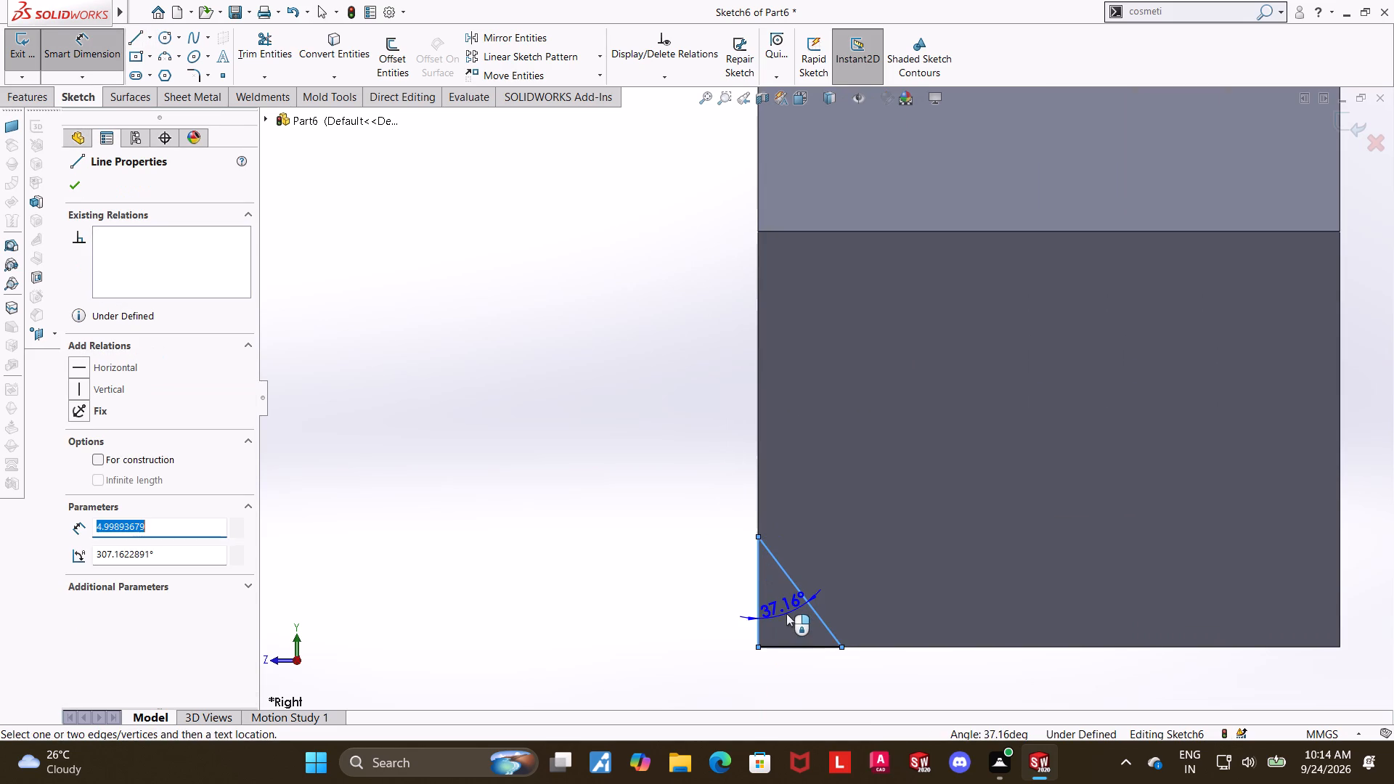
click(786, 613)
text(30)
key(Return)
key(Escape)
key(Escape)
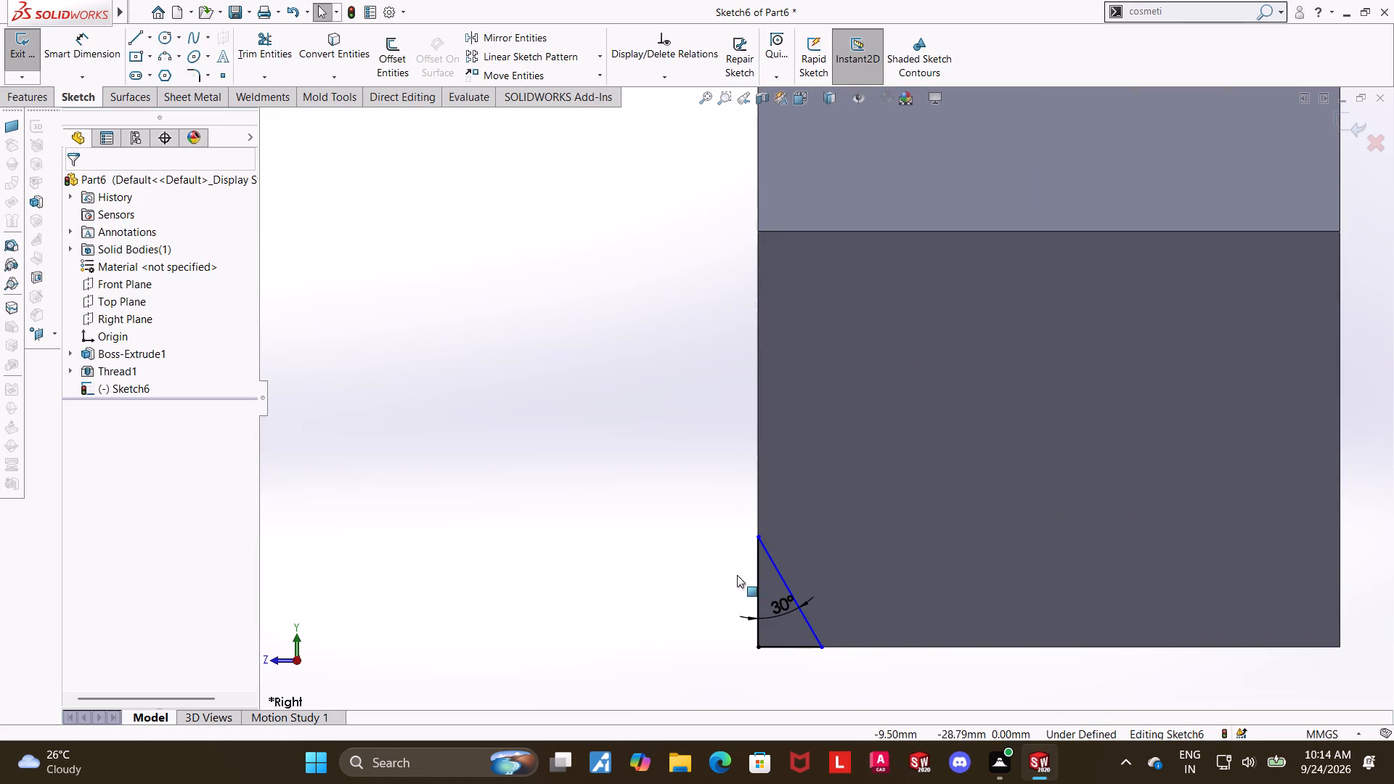
Dimension the triangle's horizontal side to 3 mm.
click(94, 57)
click(794, 646)
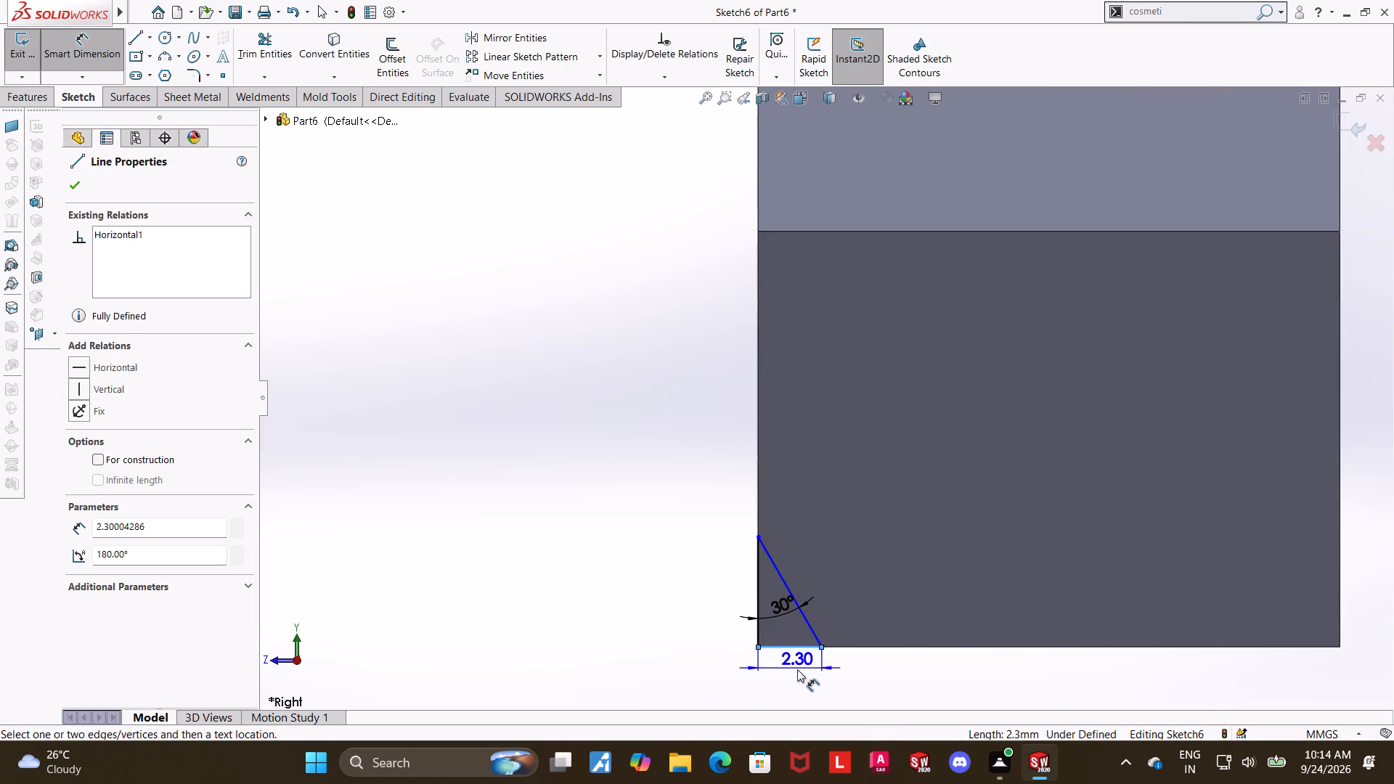
click(797, 669)
key(3)
key(Return)
key(Escape)
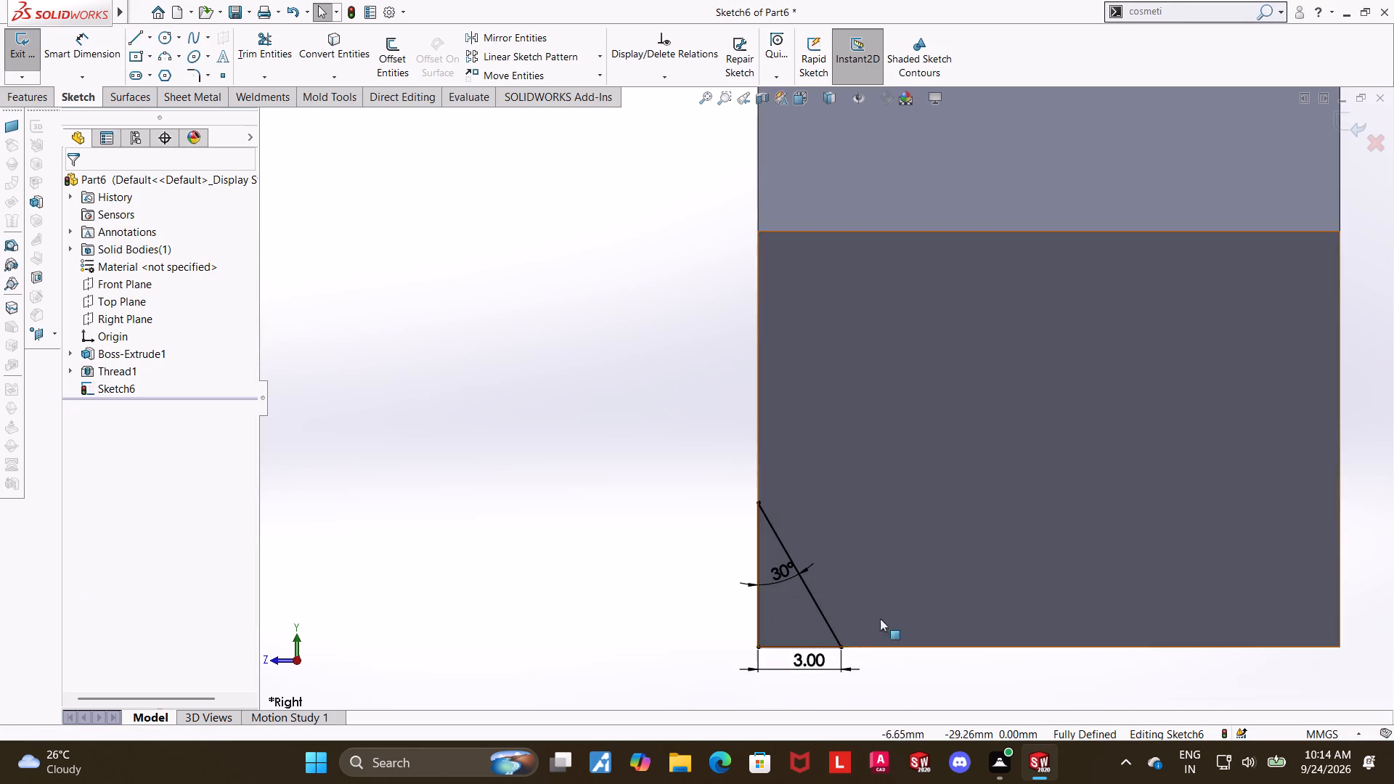
Set the length of the triangle's horizontal side to 2 mm and exit the sketch.
scroll(910, 605, up, 6)
double_click(825, 482)
key(2)
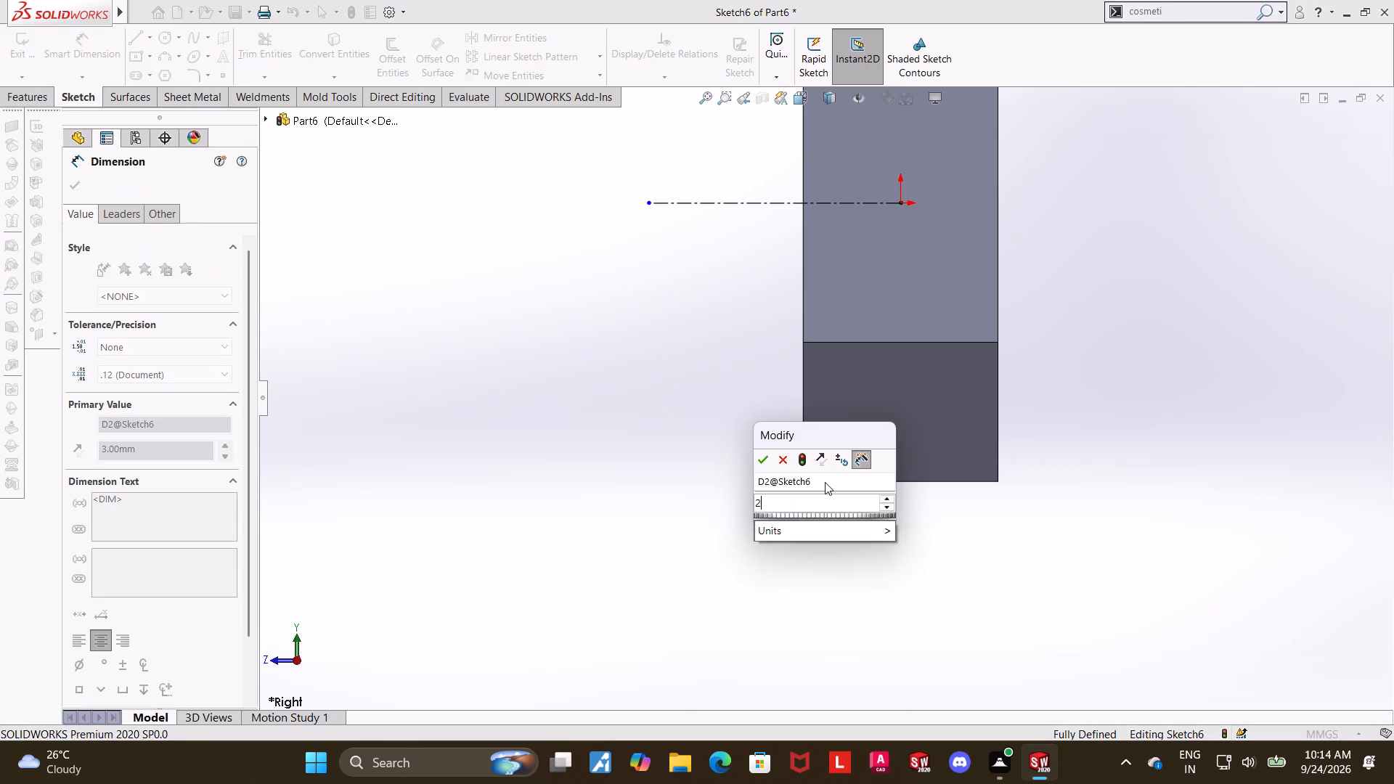
key(Return)
key(Escape)
click(1345, 127)
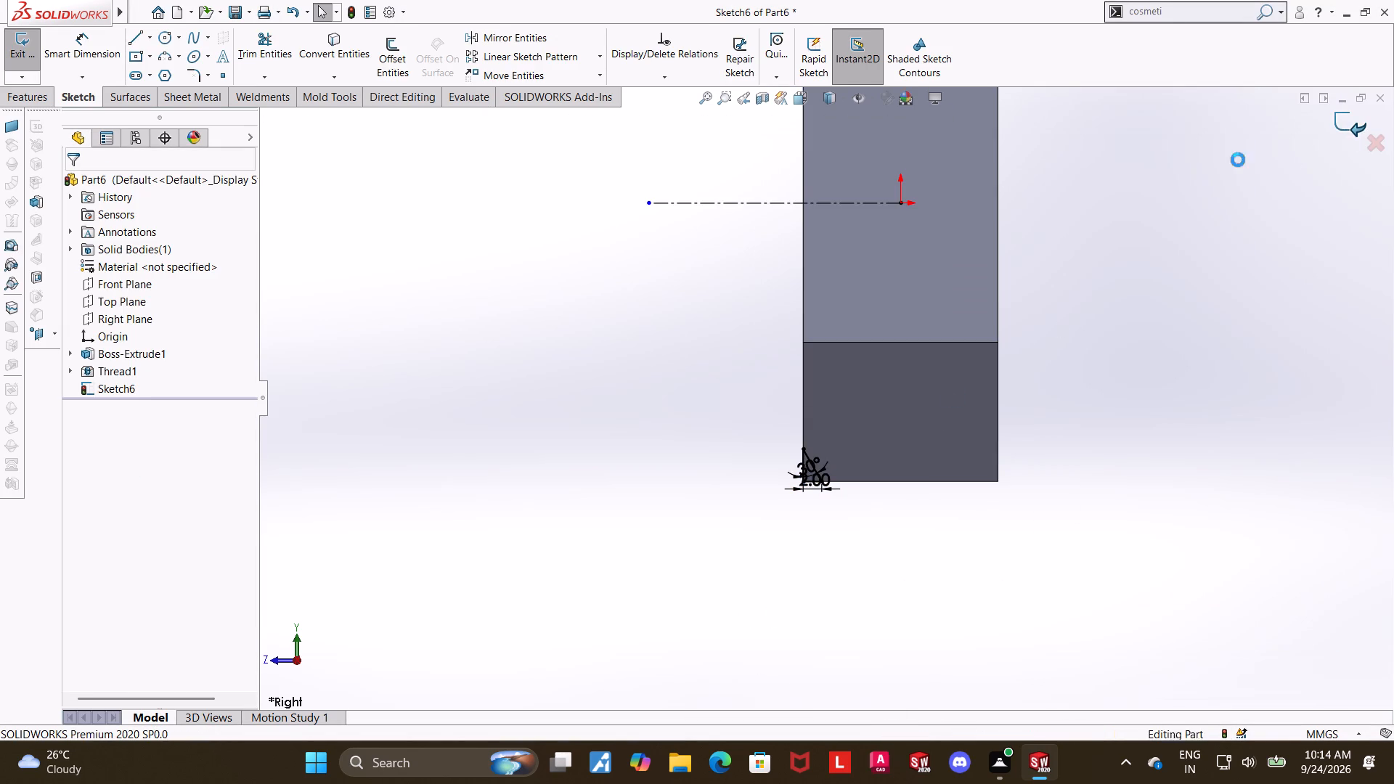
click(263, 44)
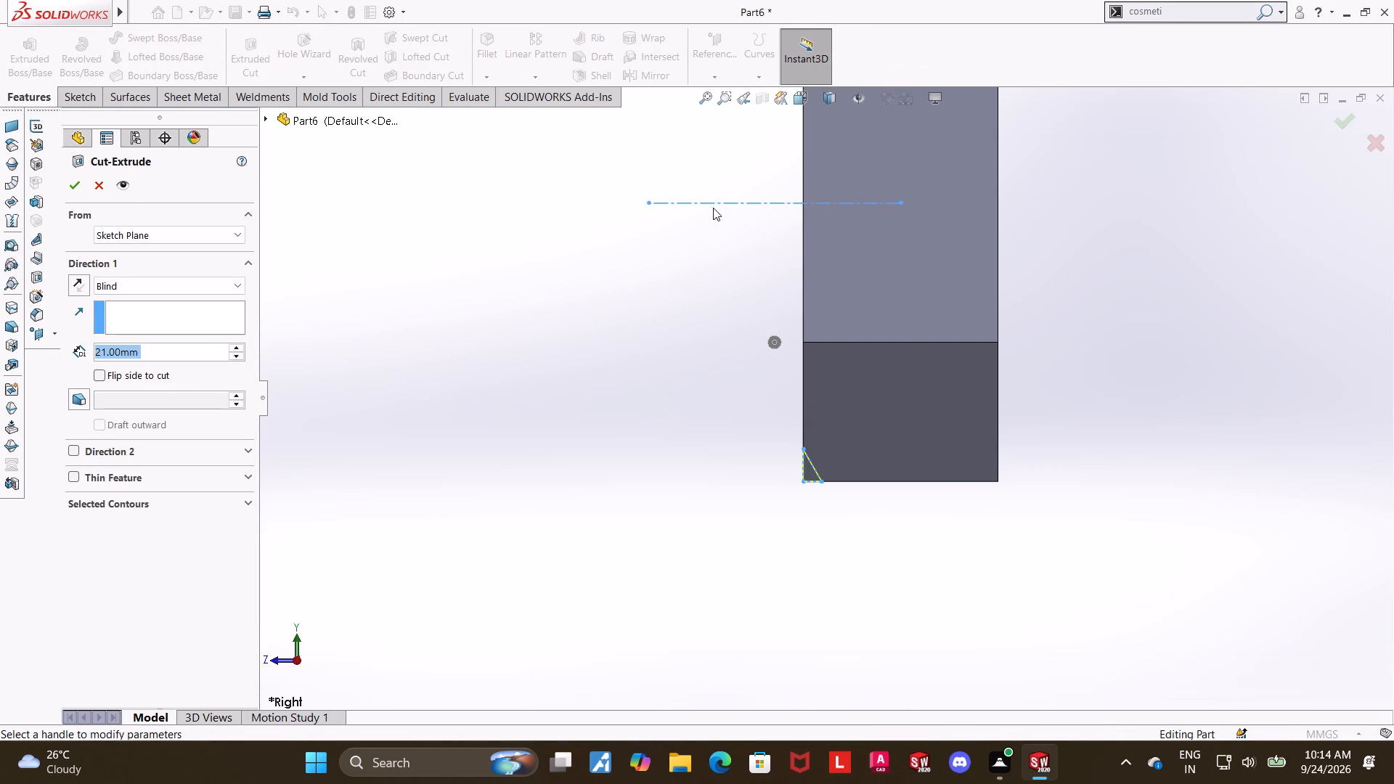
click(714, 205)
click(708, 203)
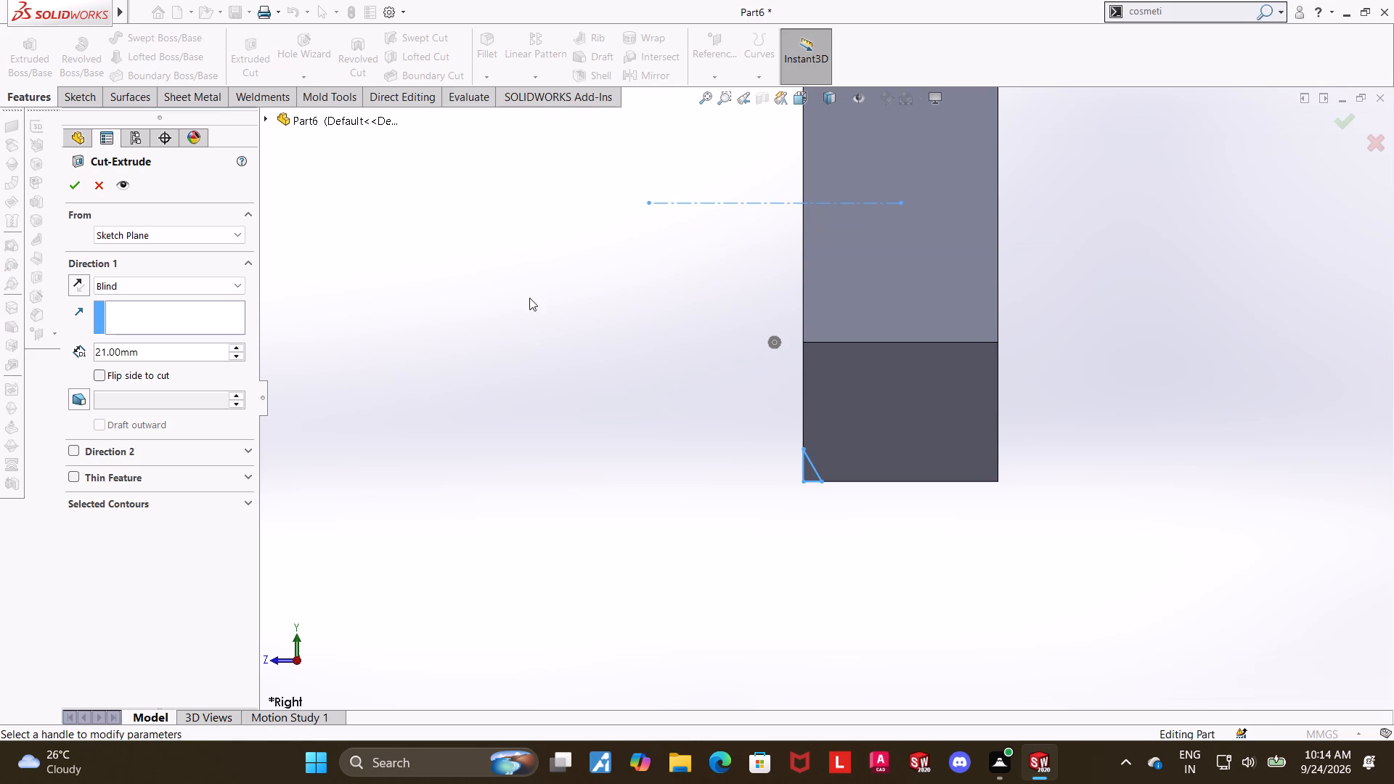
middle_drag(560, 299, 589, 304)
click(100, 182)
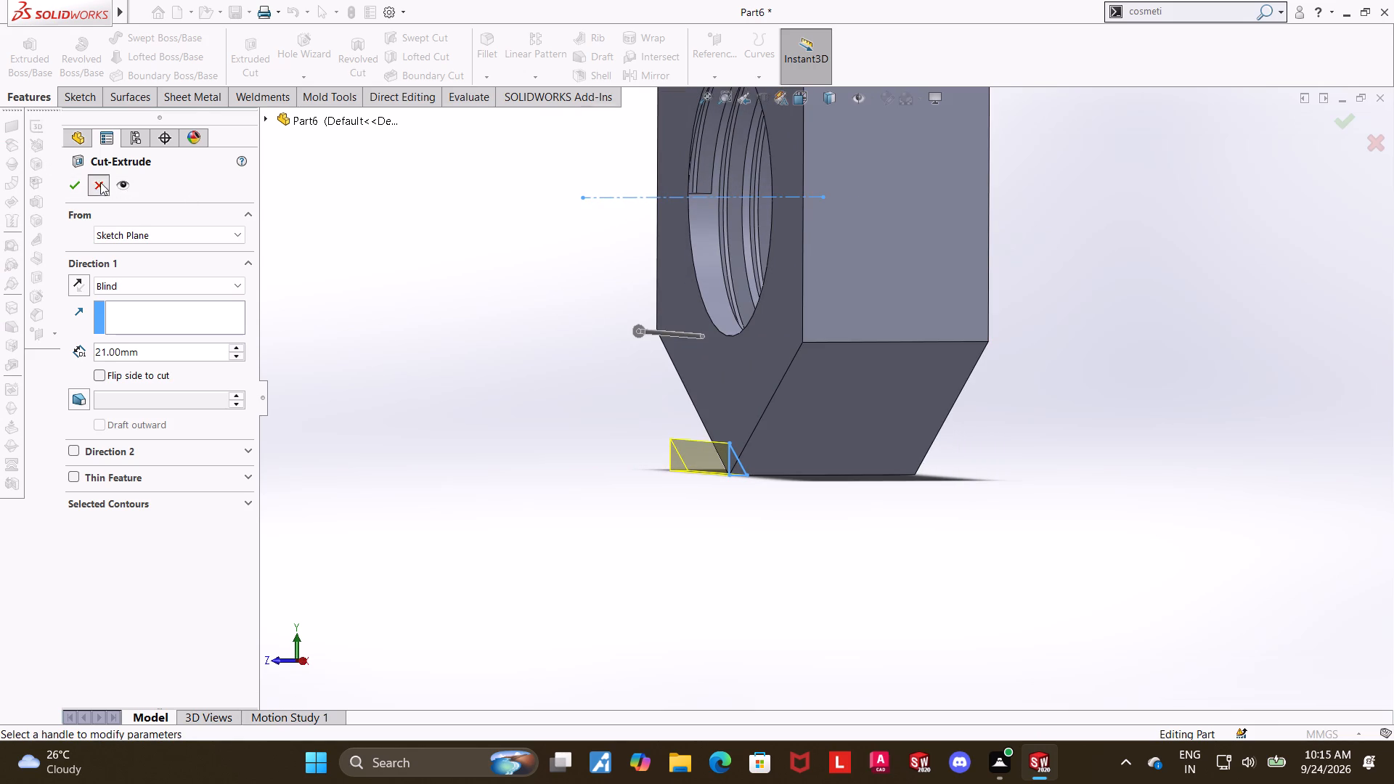
Cut-revolve the triangle 360° about the horizontal construction line to chamfer the nut's front corners.
click(354, 51)
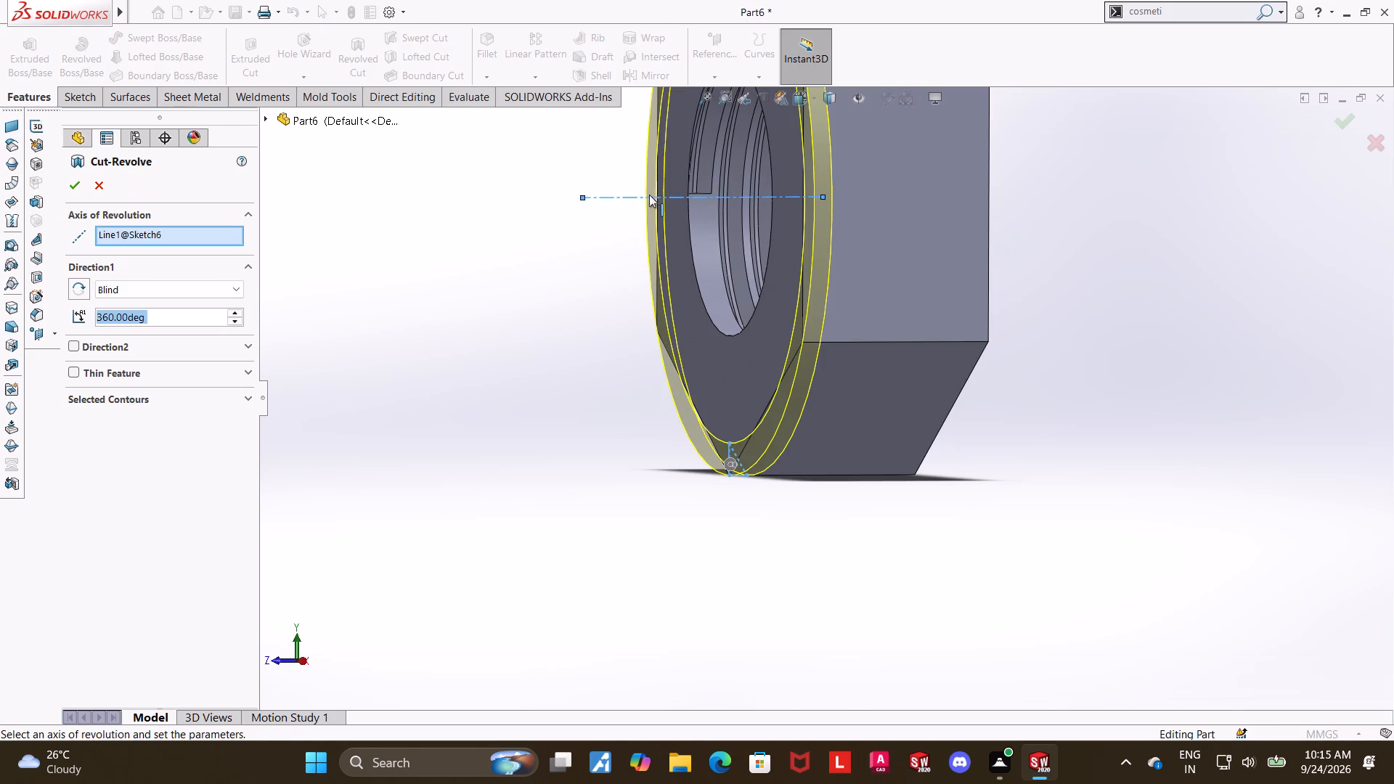
click(70, 190)
click(797, 444)
scroll(1010, 479, up, 6)
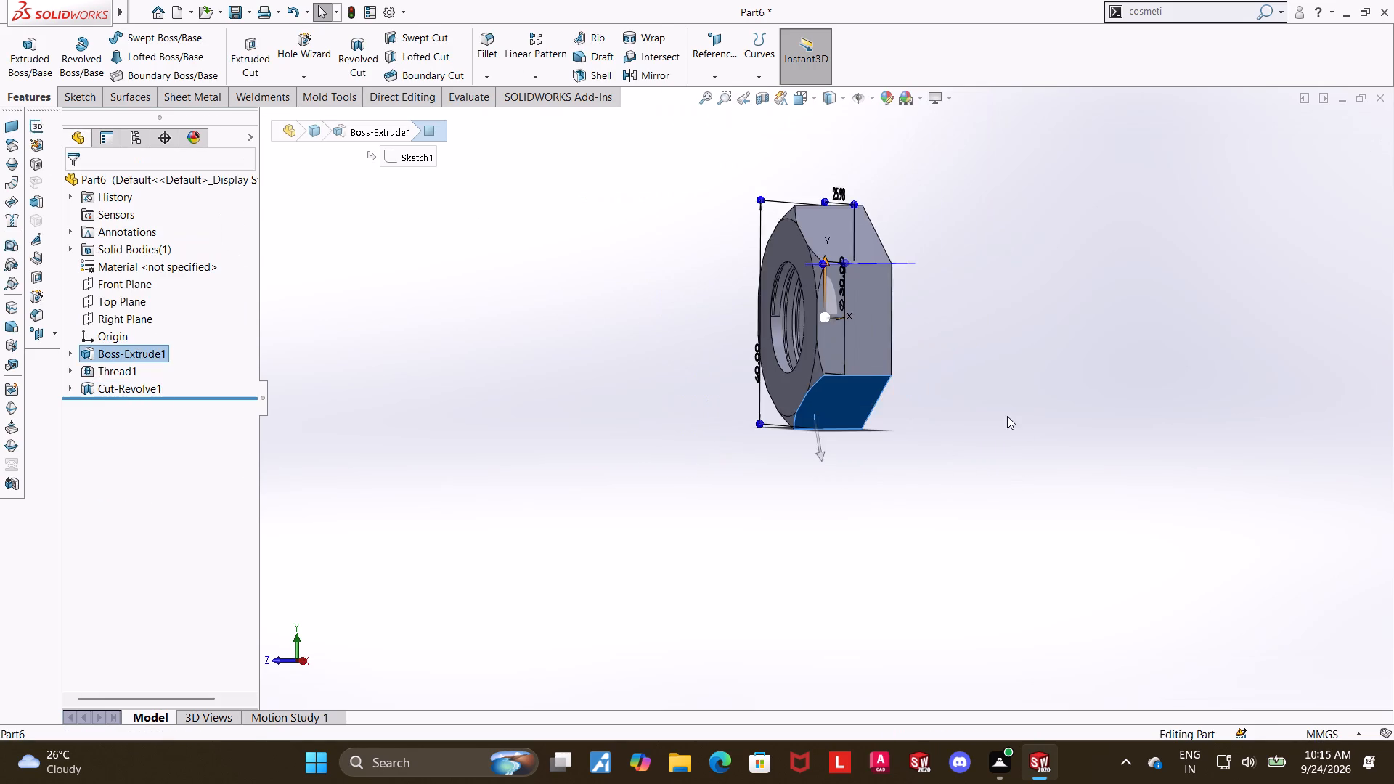
click(1007, 416)
scroll(963, 409, up, 1)
middle_drag(963, 409, 1077, 159)
scroll(955, 295, down, 3)
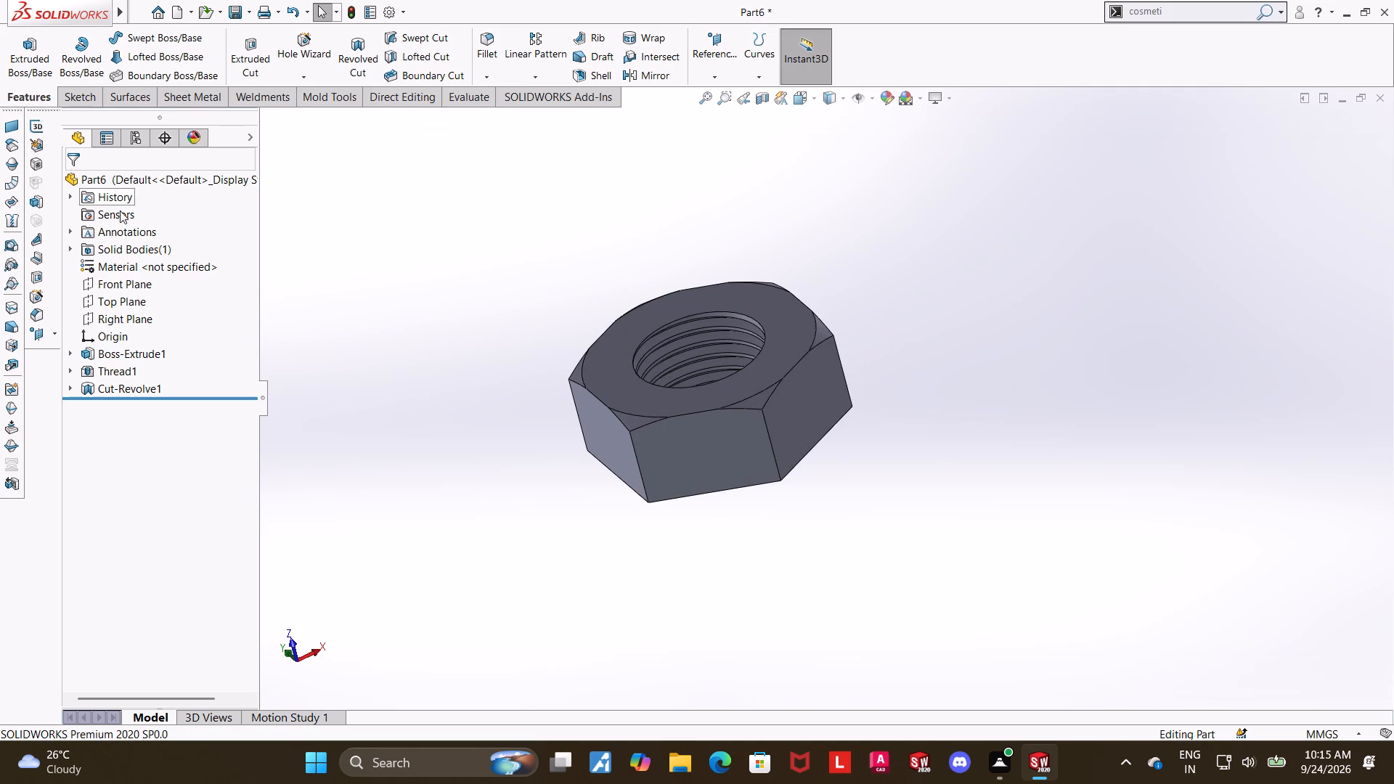
Assign the Alloy Steel material to the nut.
click(146, 261)
right_click(196, 269)
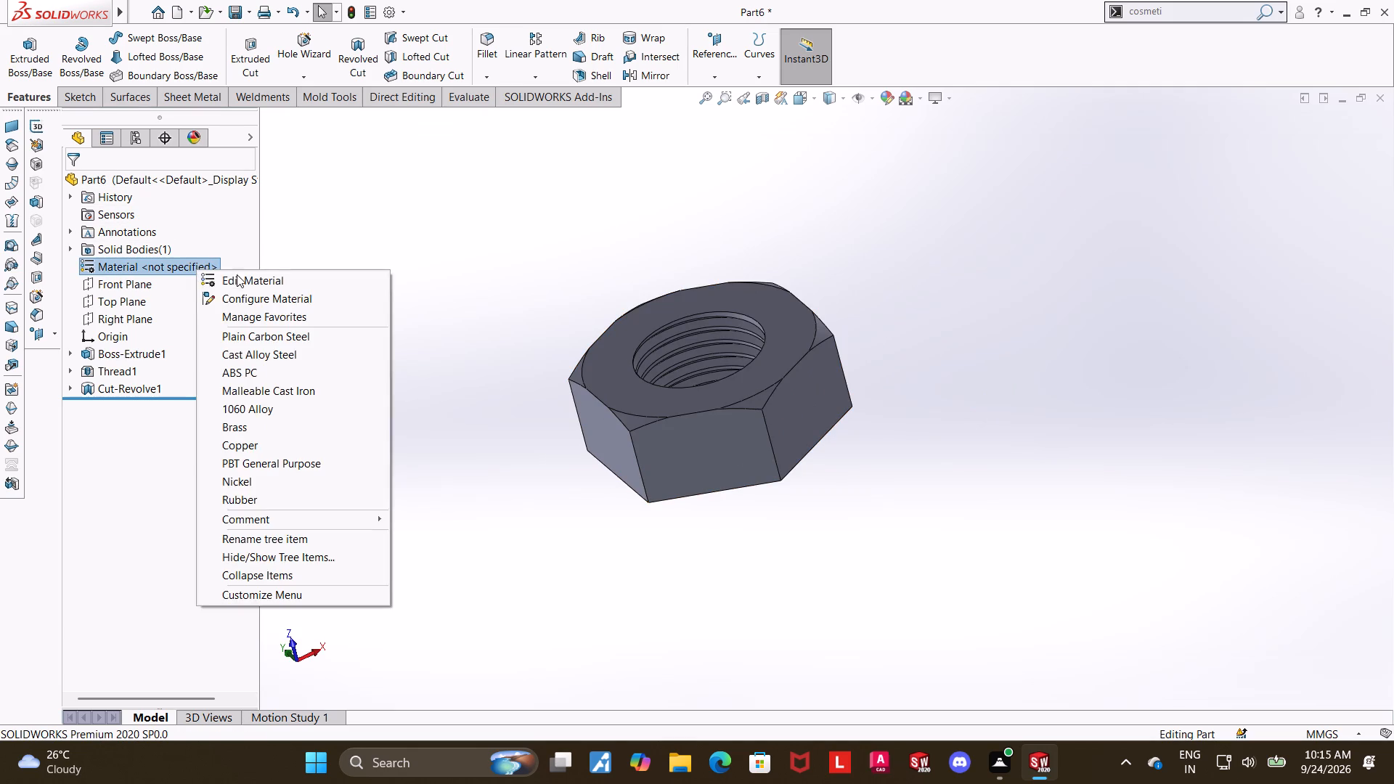
click(237, 275)
click(465, 559)
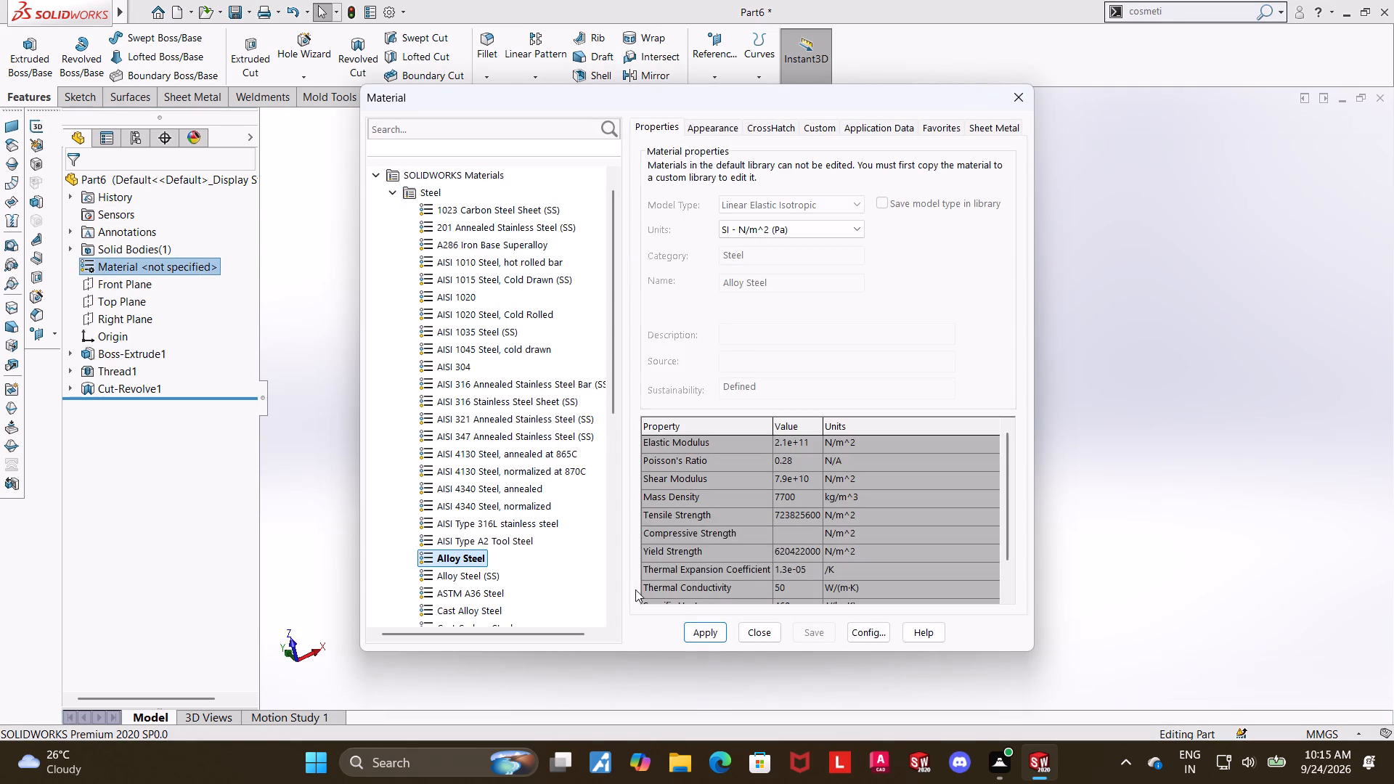
click(697, 629)
click(770, 634)
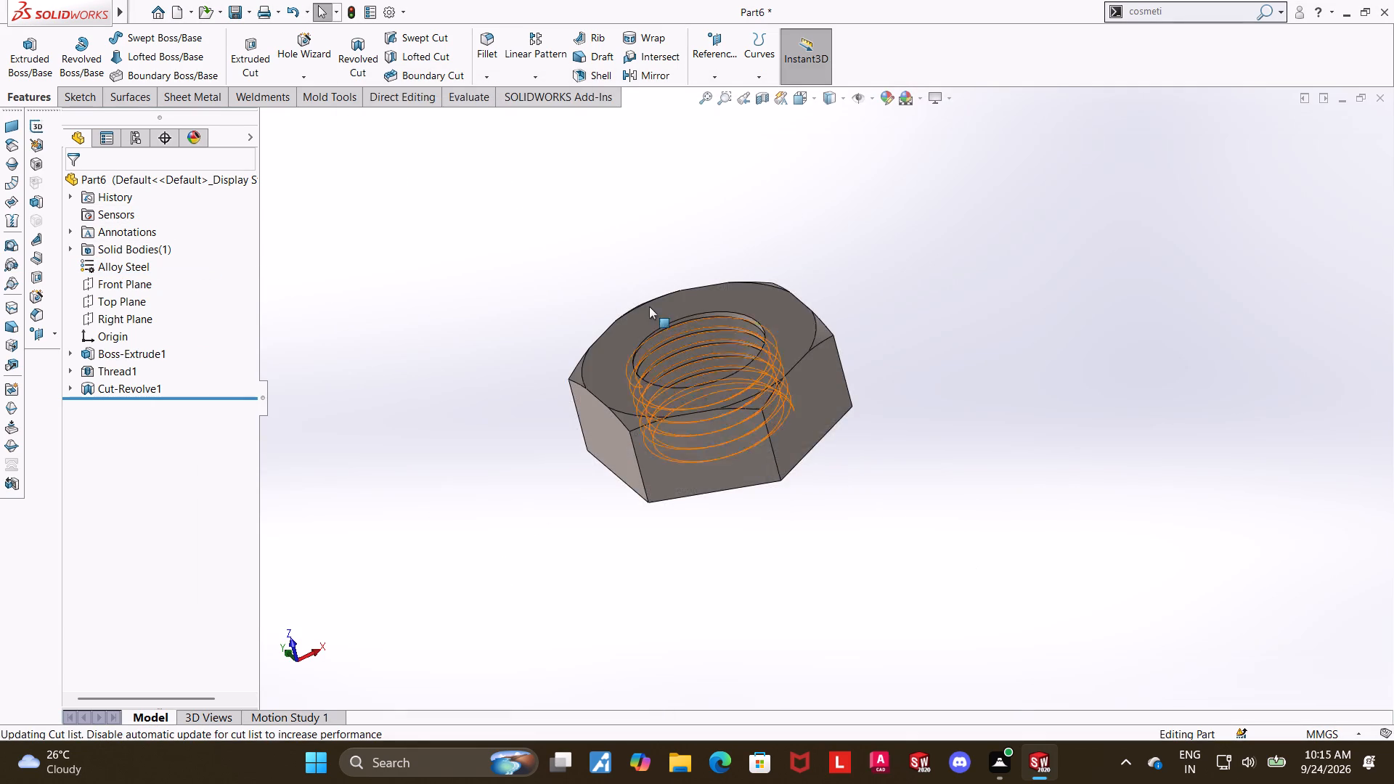
Change the whole nut part's appearance color to bright magenta from the standard swatches.
scroll(649, 306, down, 2)
right_click(136, 179)
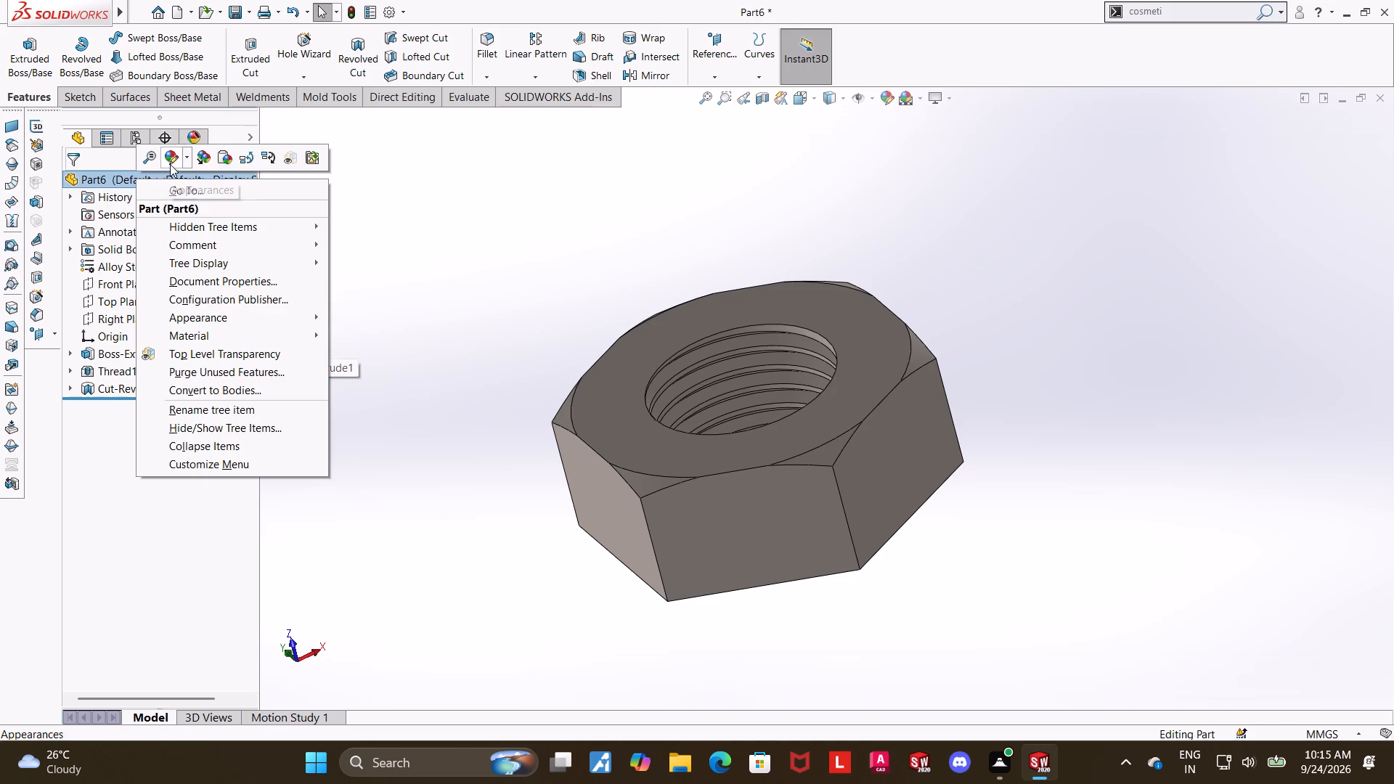
click(170, 164)
click(168, 157)
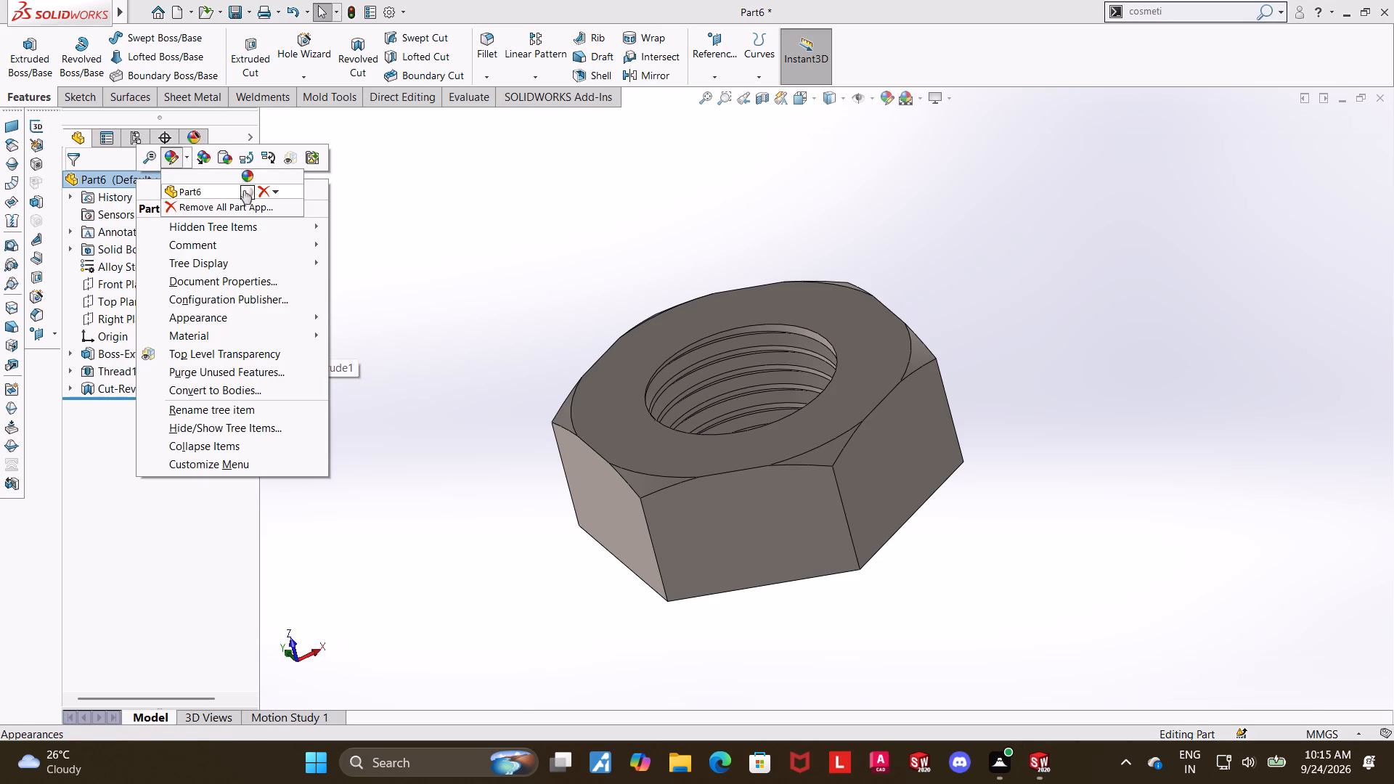
click(248, 190)
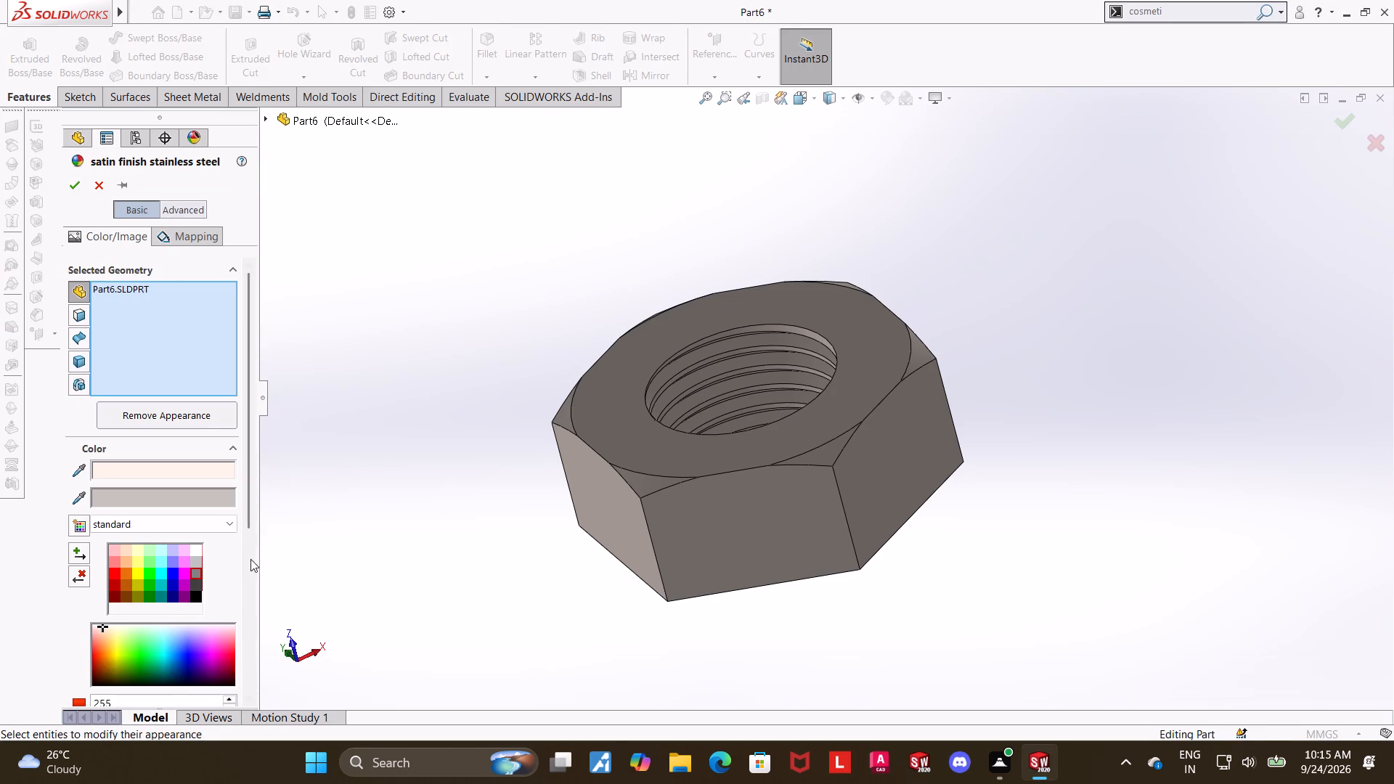
click(181, 573)
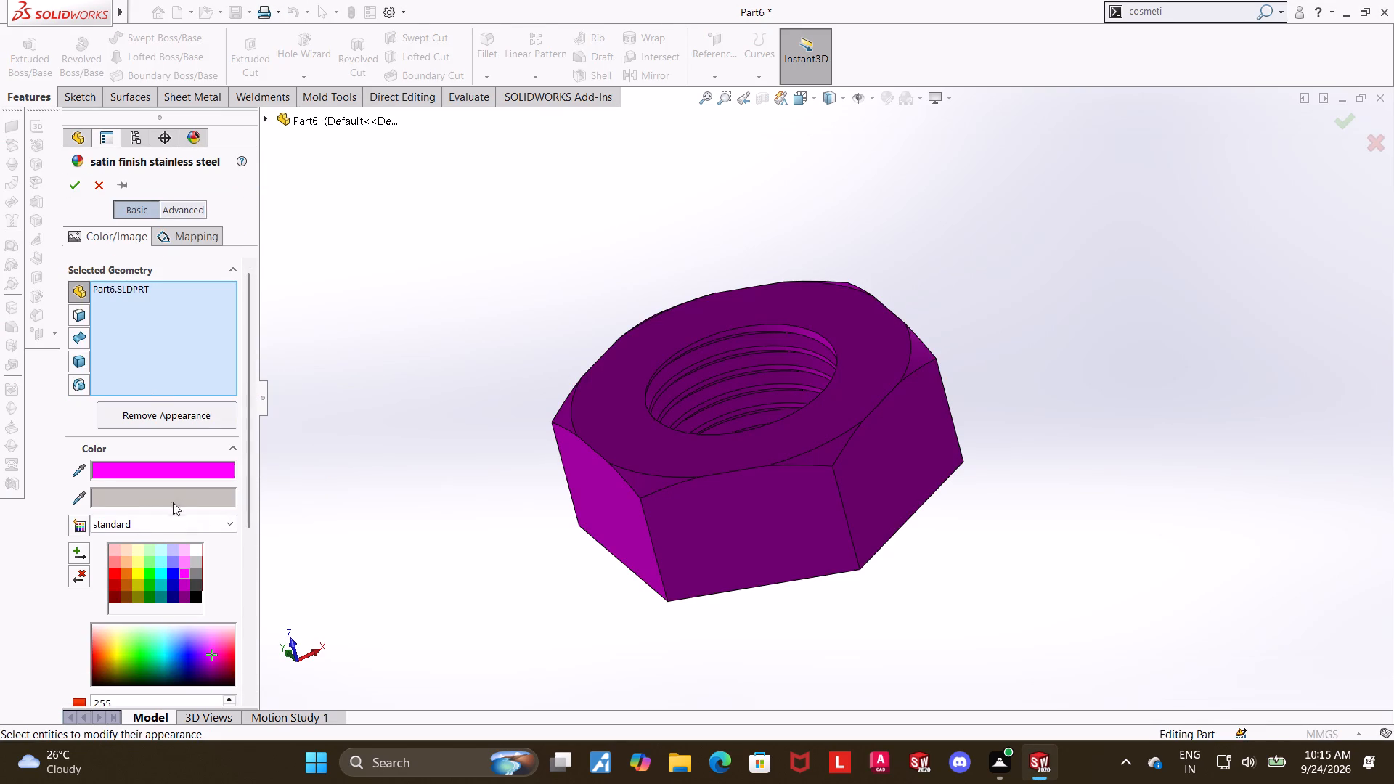
click(184, 563)
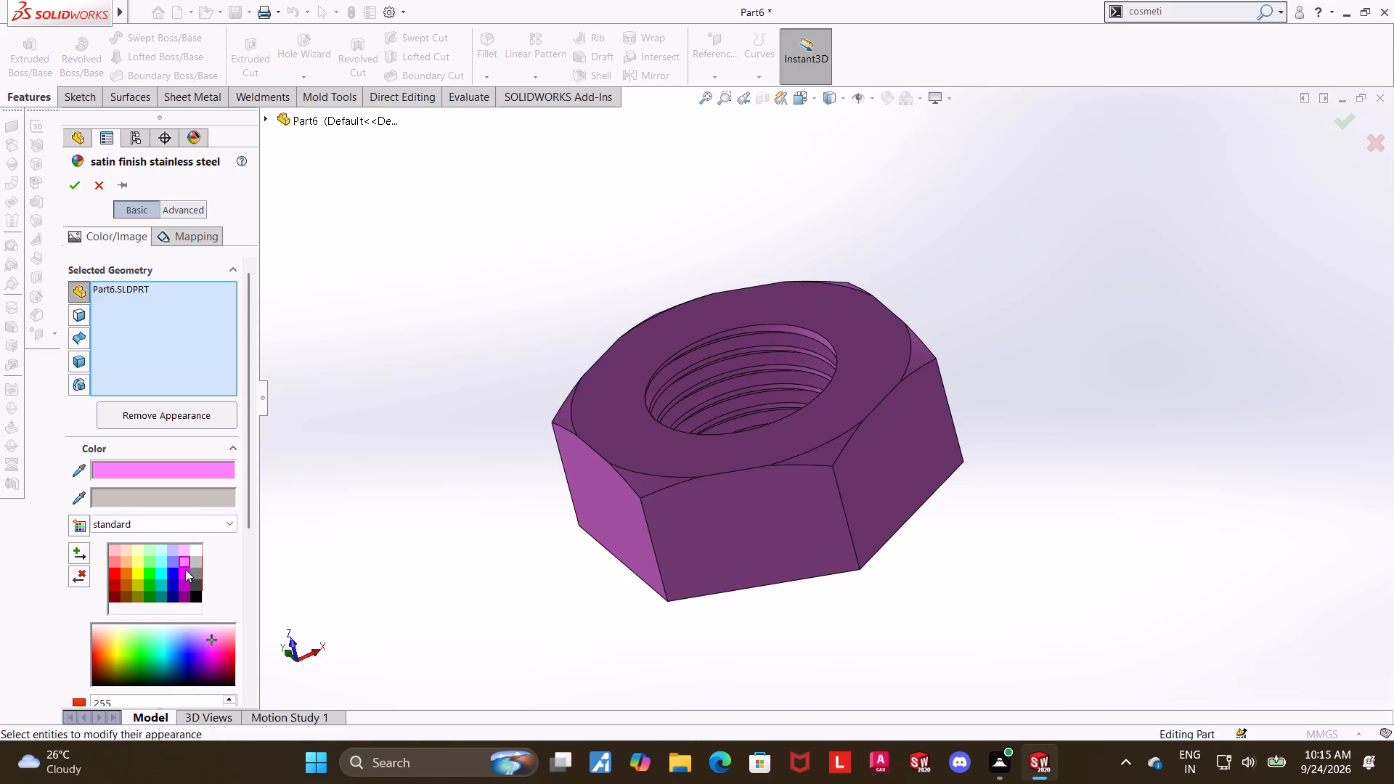
click(184, 569)
click(81, 189)
click(434, 289)
Save the nut part in the Downloads folder under the name "nut m30".
scroll(441, 399, up, 4)
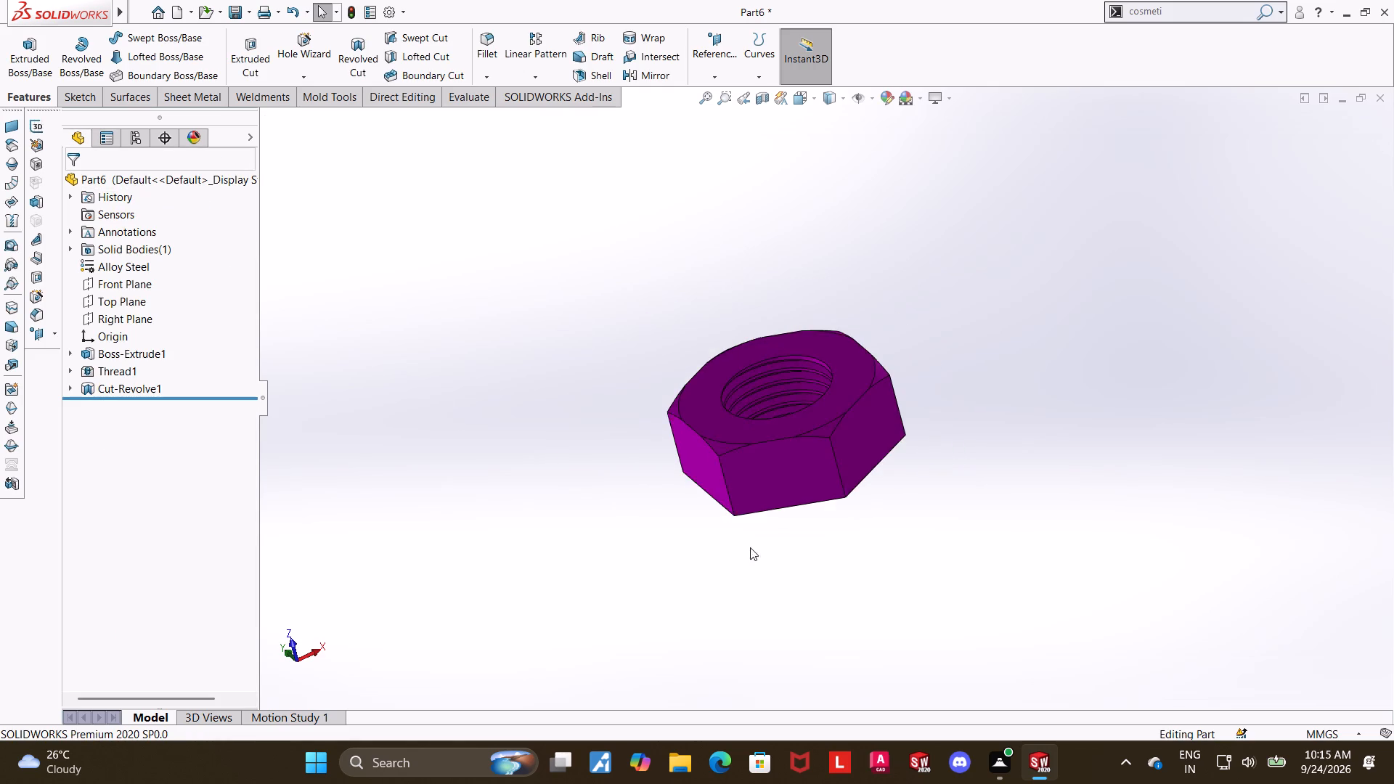
scroll(792, 534, up, 1)
scroll(793, 534, down, 3)
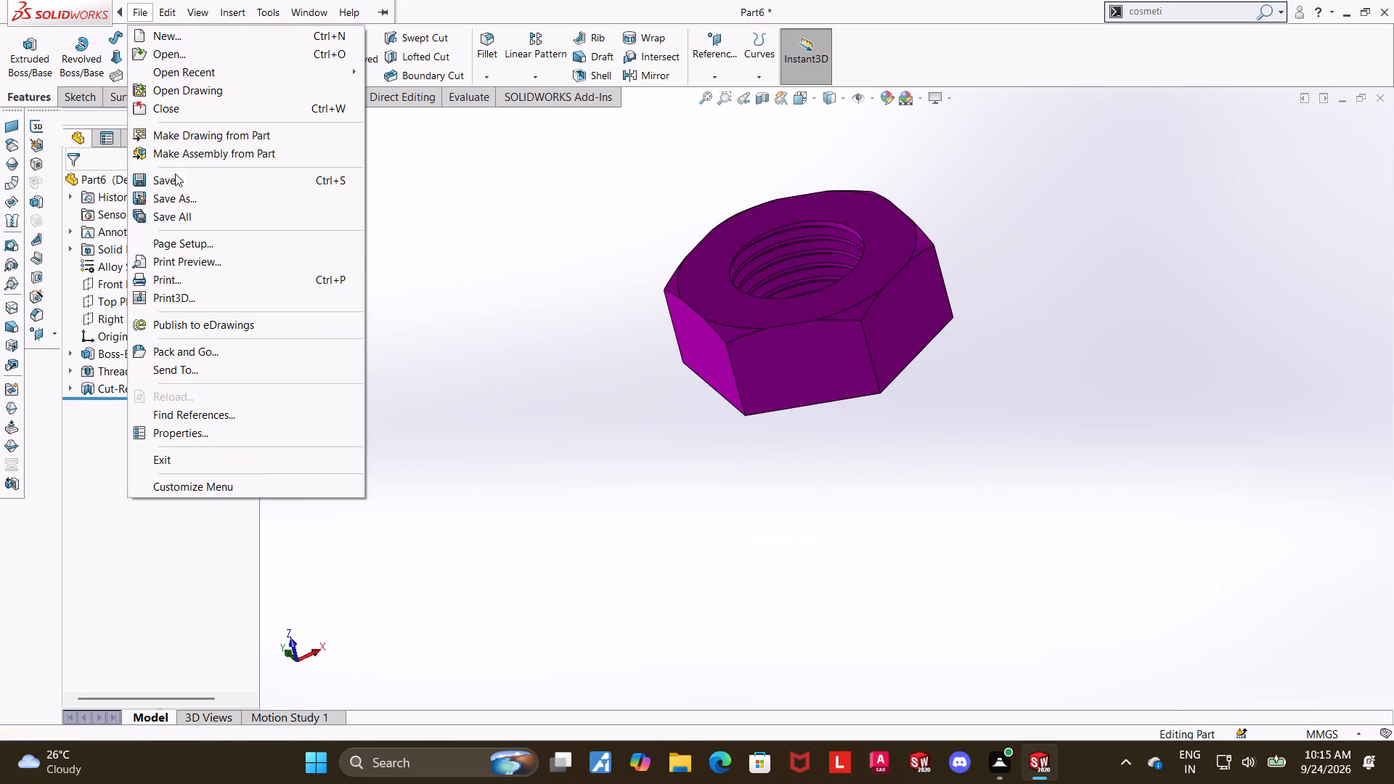
click(174, 191)
text(nut m)
key(0)
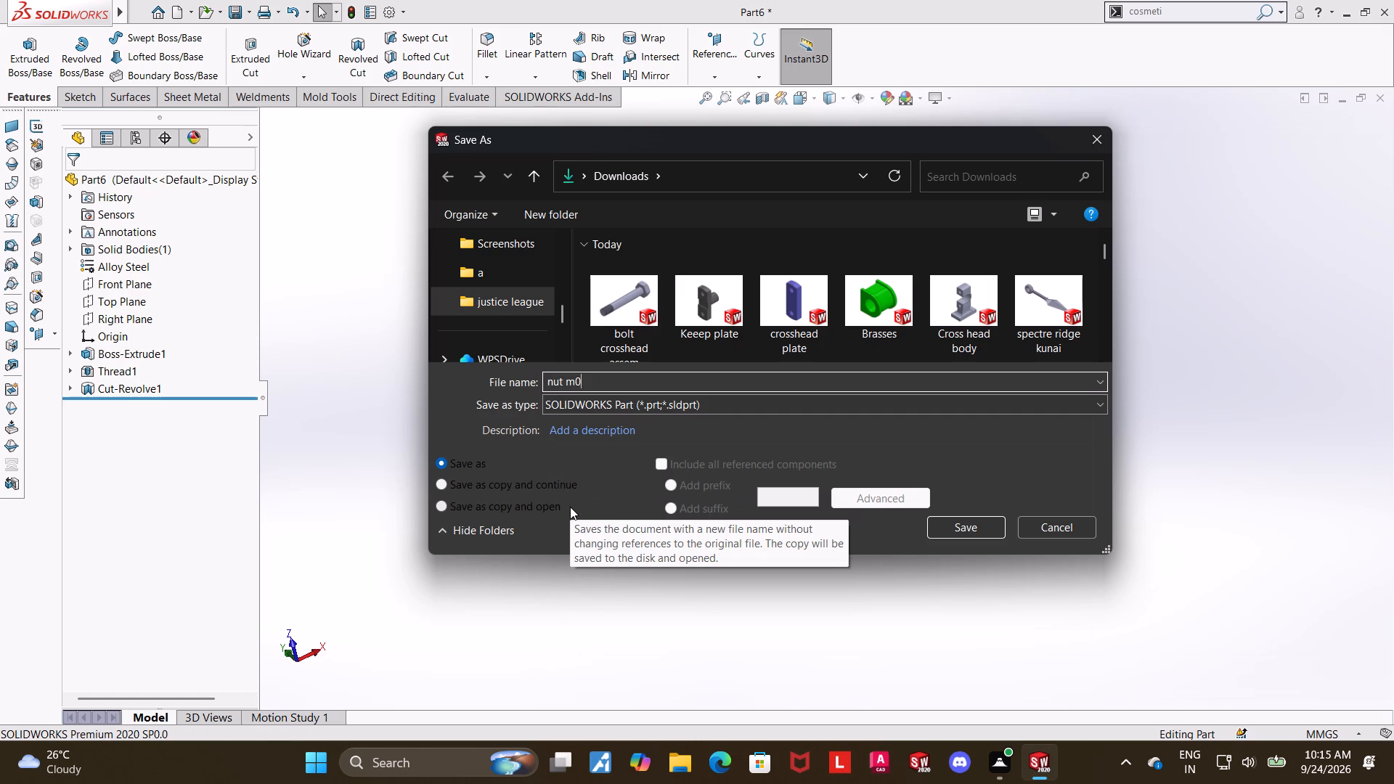
key(BackSpace)
key(BackSpace)
text(m30)
click(963, 526)
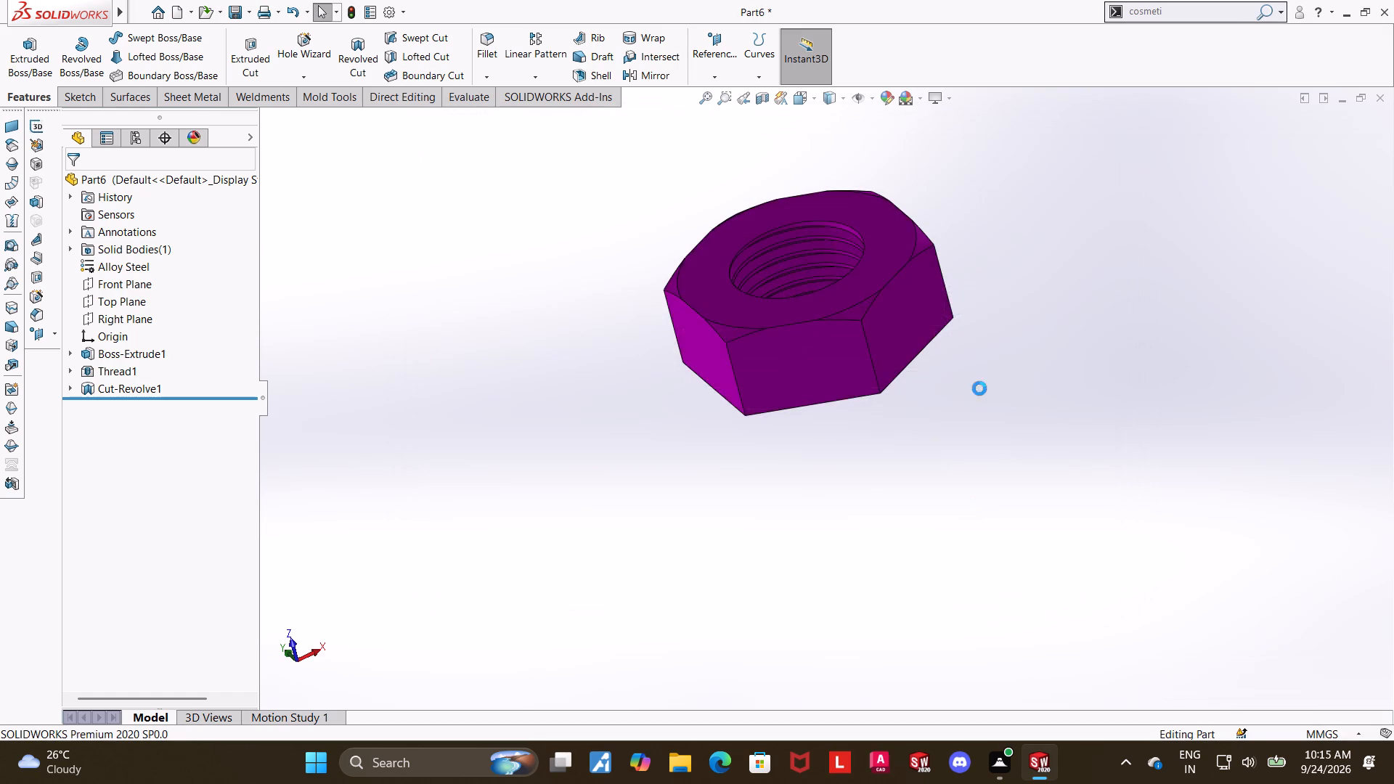
scroll(963, 224, down, 2)
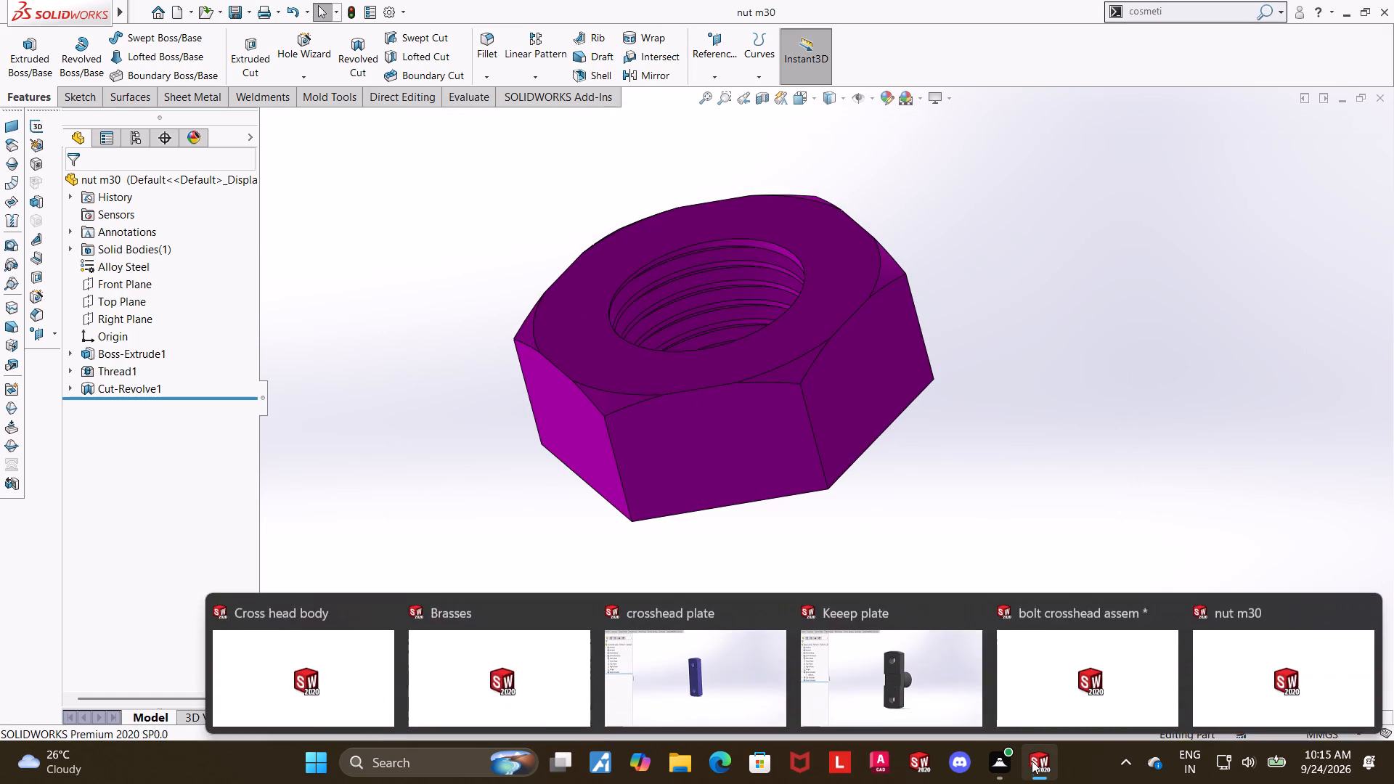
In the bolt crosshead assem part, start a Thread on the shank's threaded-end circular edge, with the end face as start location.
click(1048, 685)
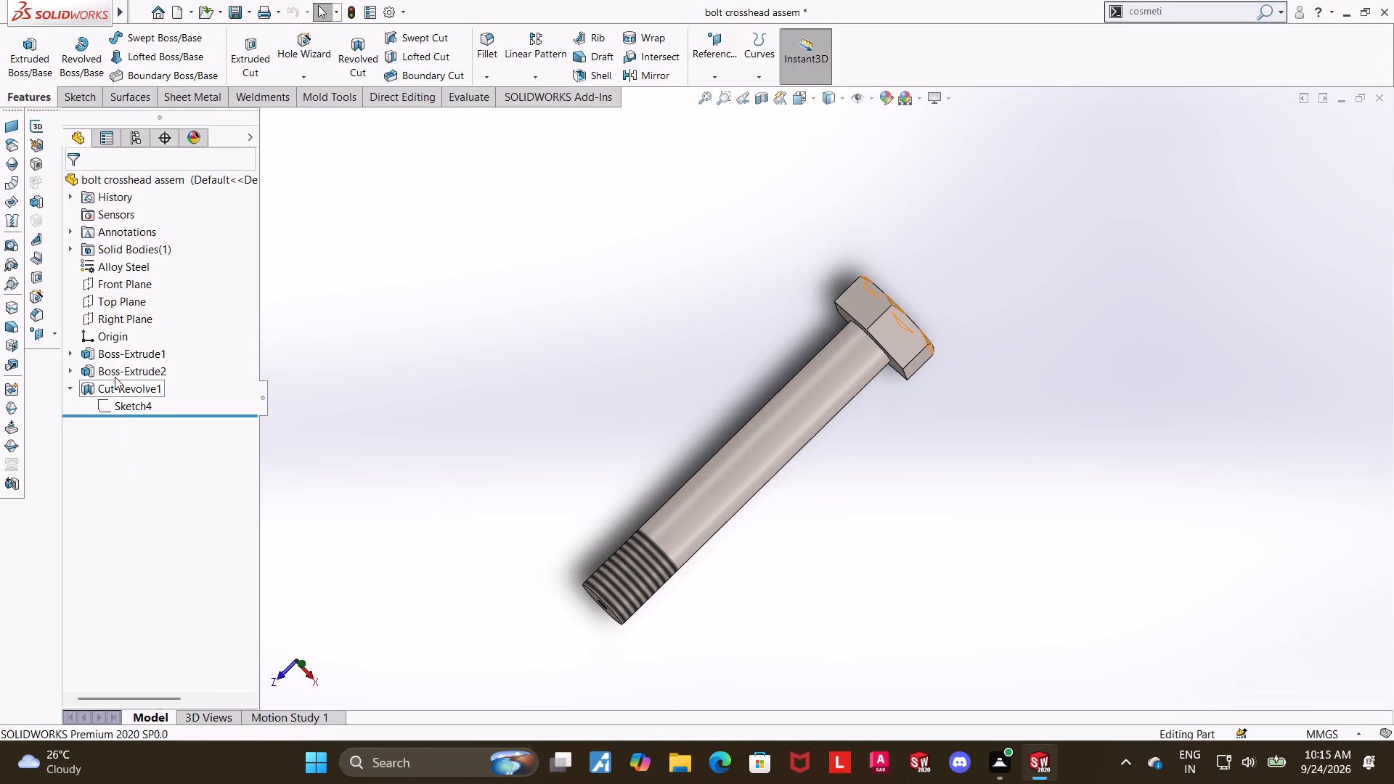
scroll(796, 598, up, 2)
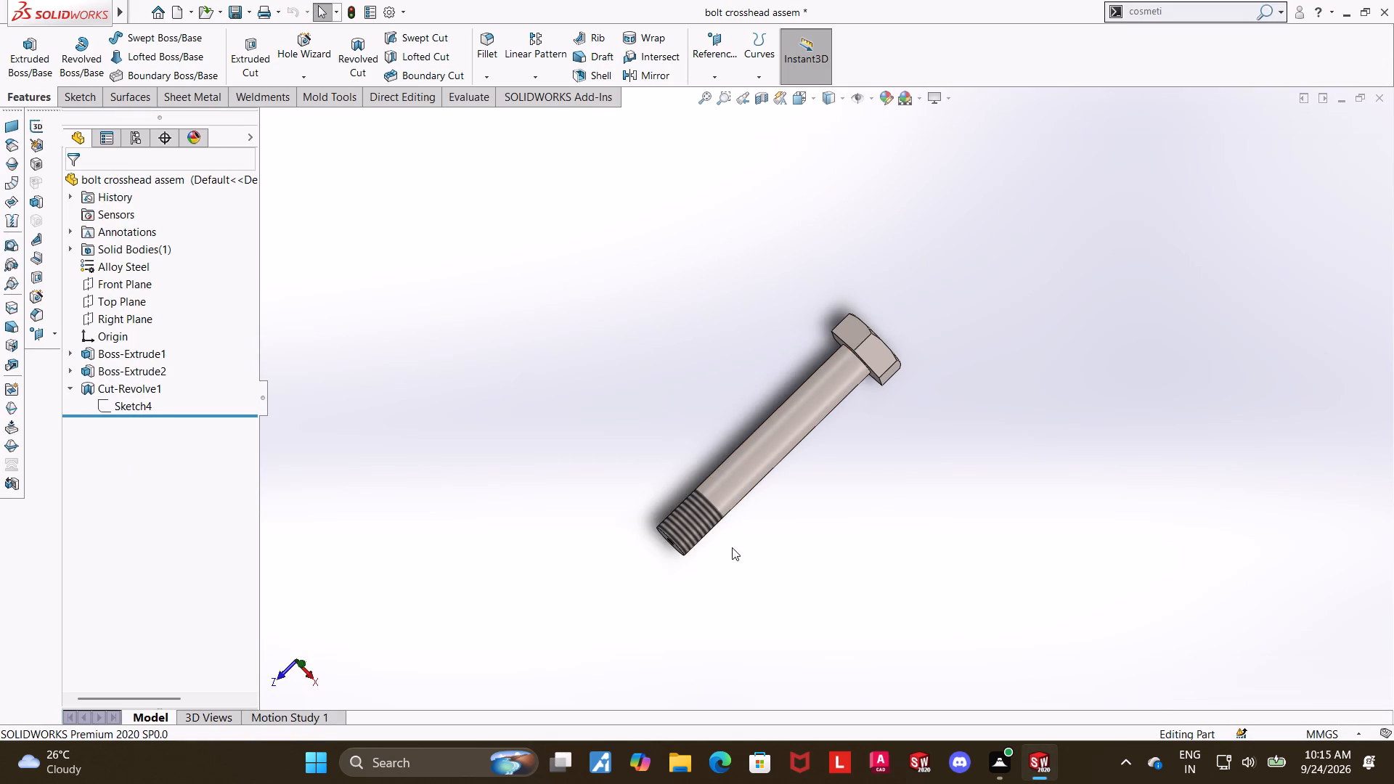
scroll(732, 547, down, 3)
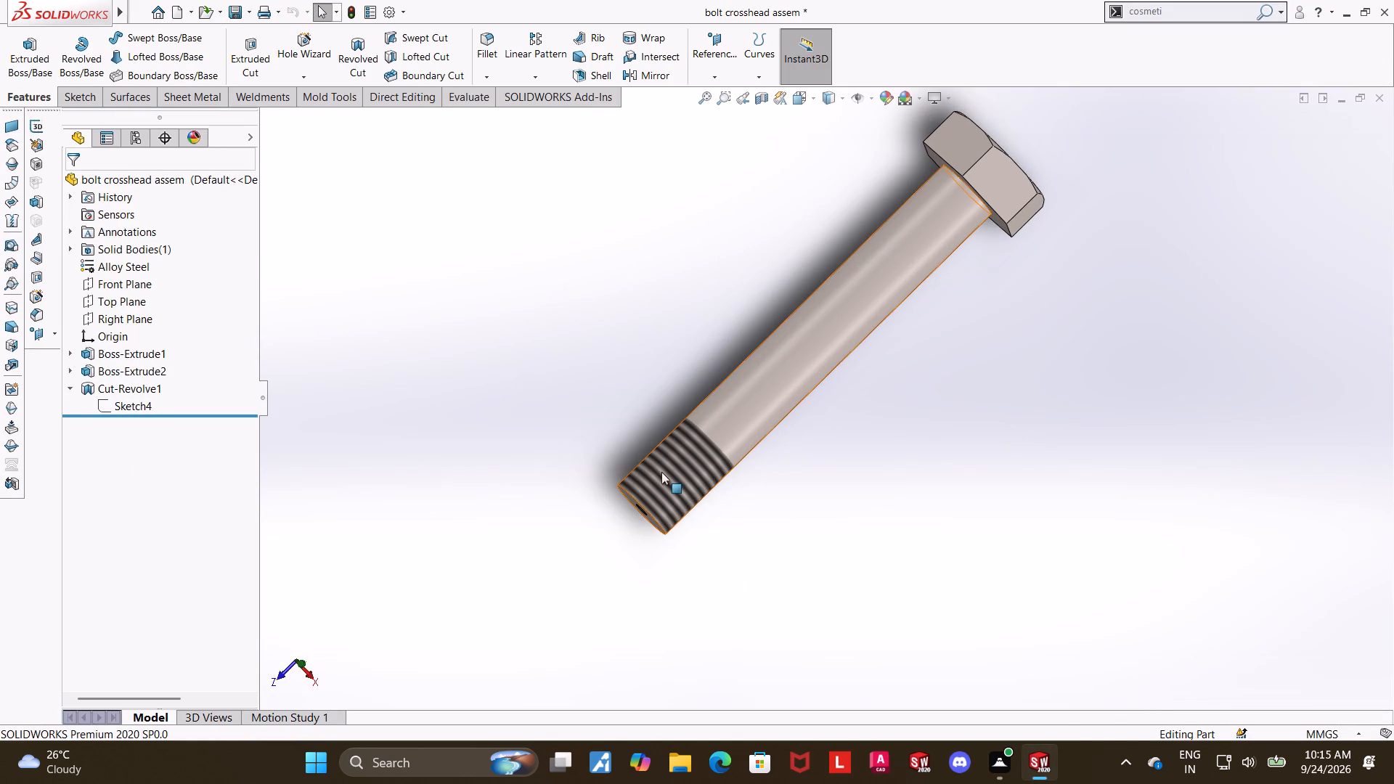
click(661, 472)
click(970, 508)
click(311, 75)
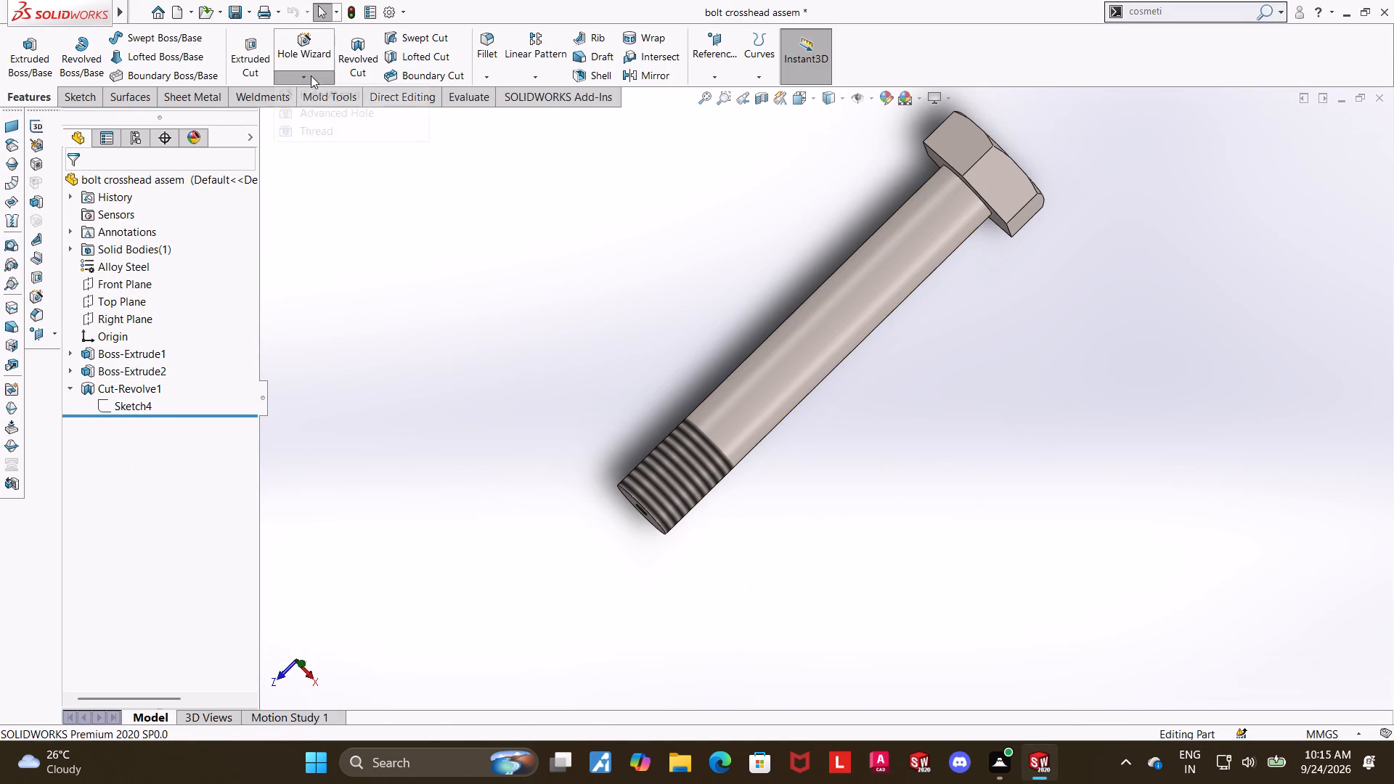
click(325, 124)
middle_drag(836, 533, 847, 510)
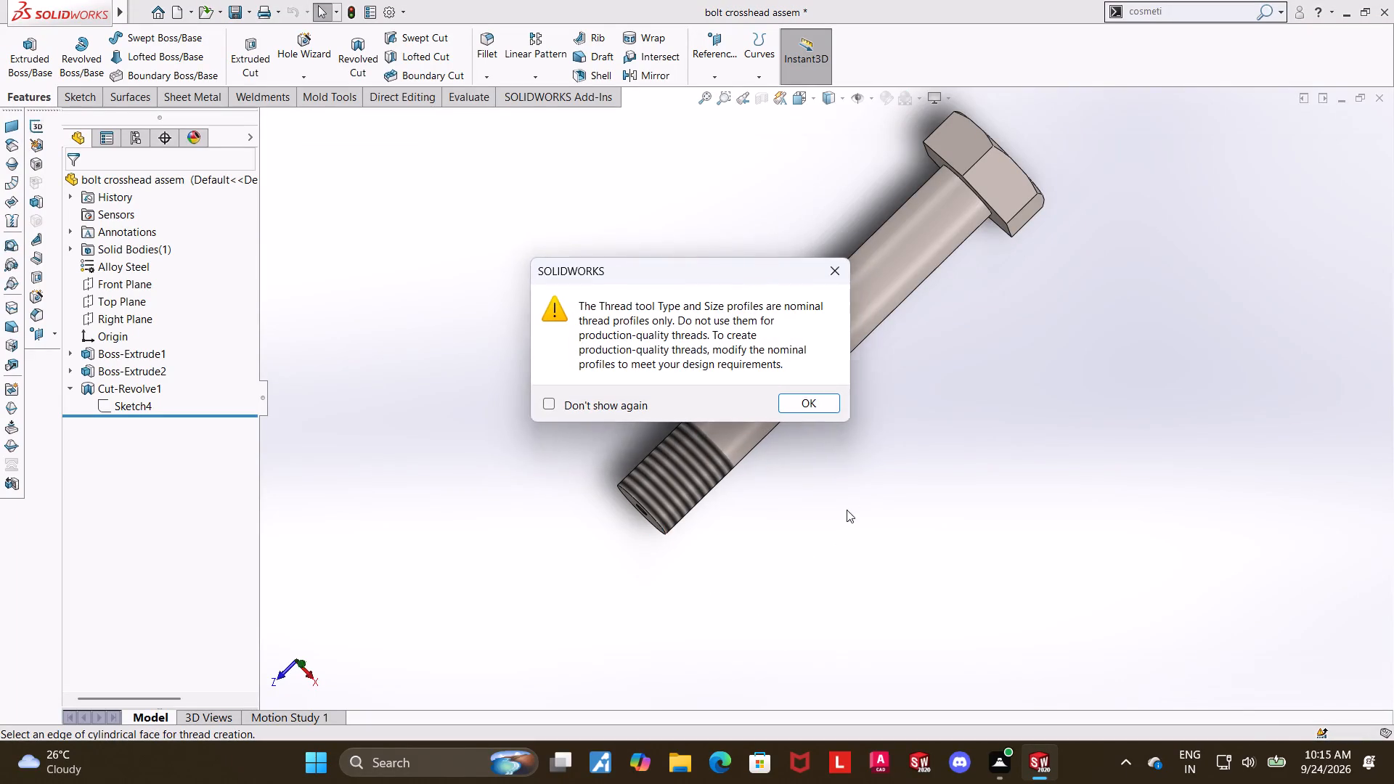
middle_drag(847, 510, 850, 491)
click(823, 406)
middle_drag(772, 528, 801, 445)
scroll(677, 443, down, 2)
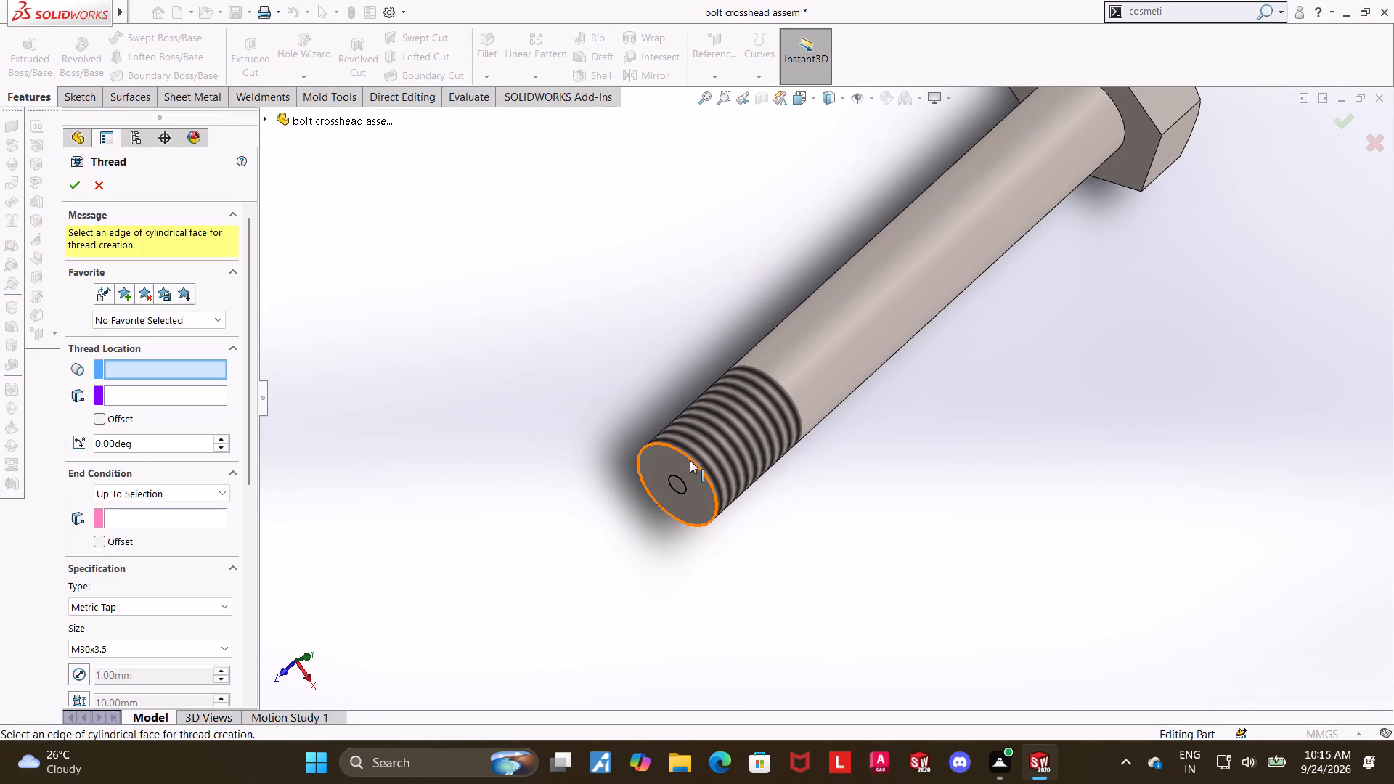
click(690, 460)
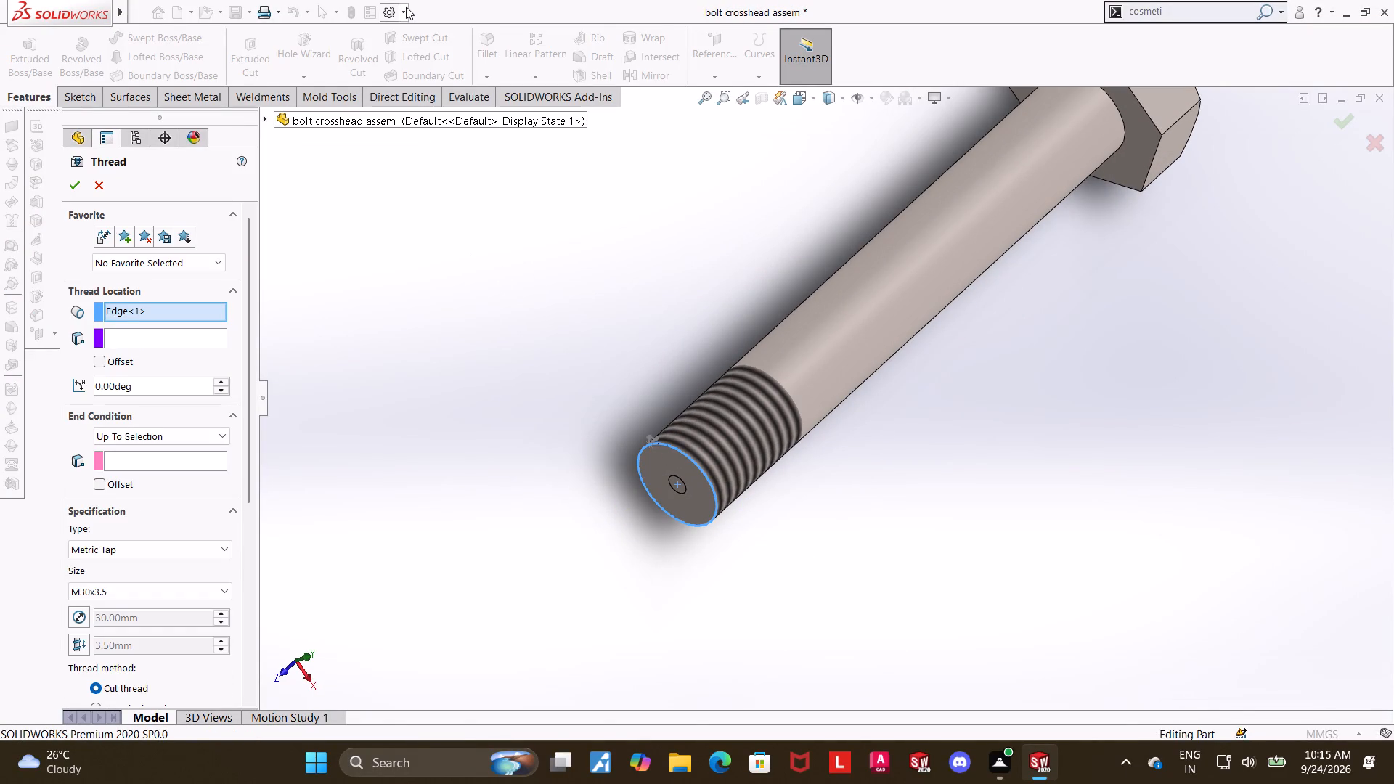
click(383, 13)
click(386, 12)
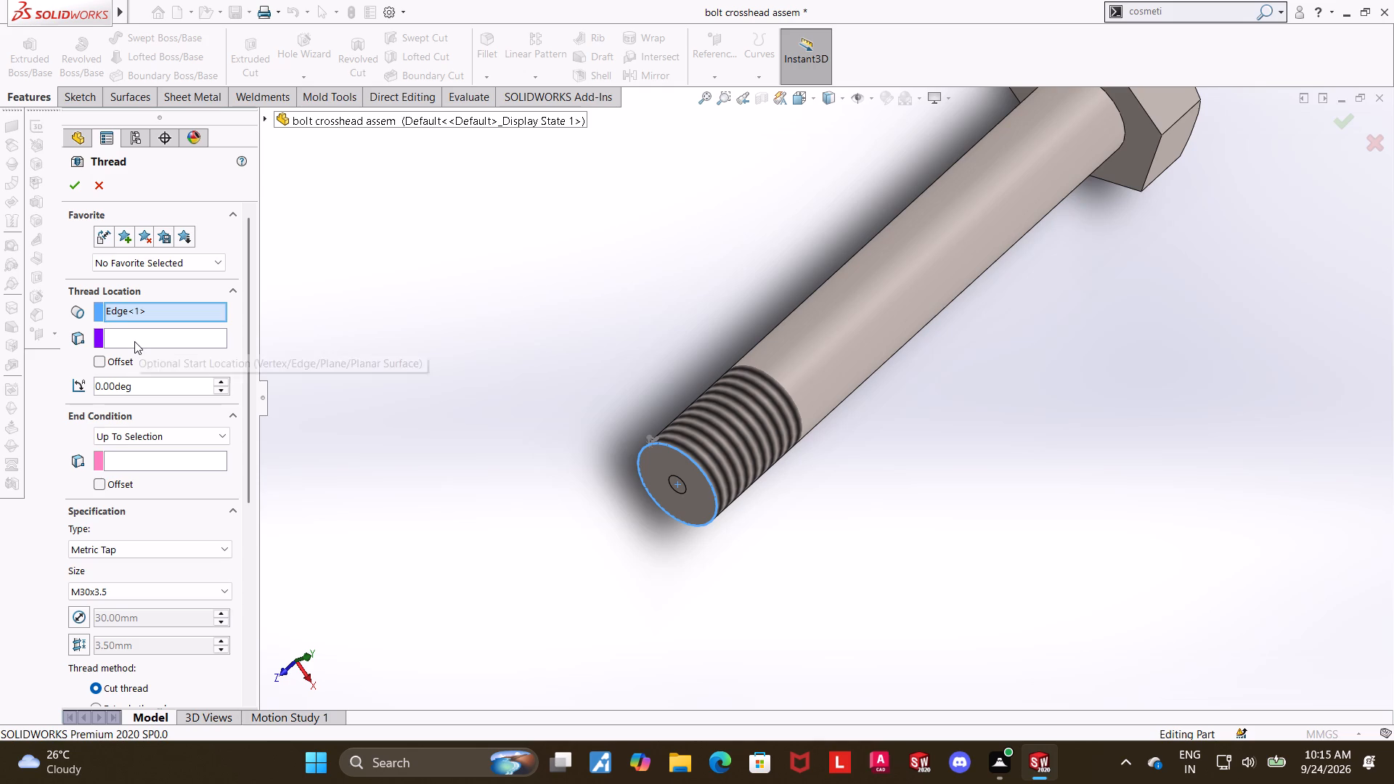
click(134, 341)
click(698, 476)
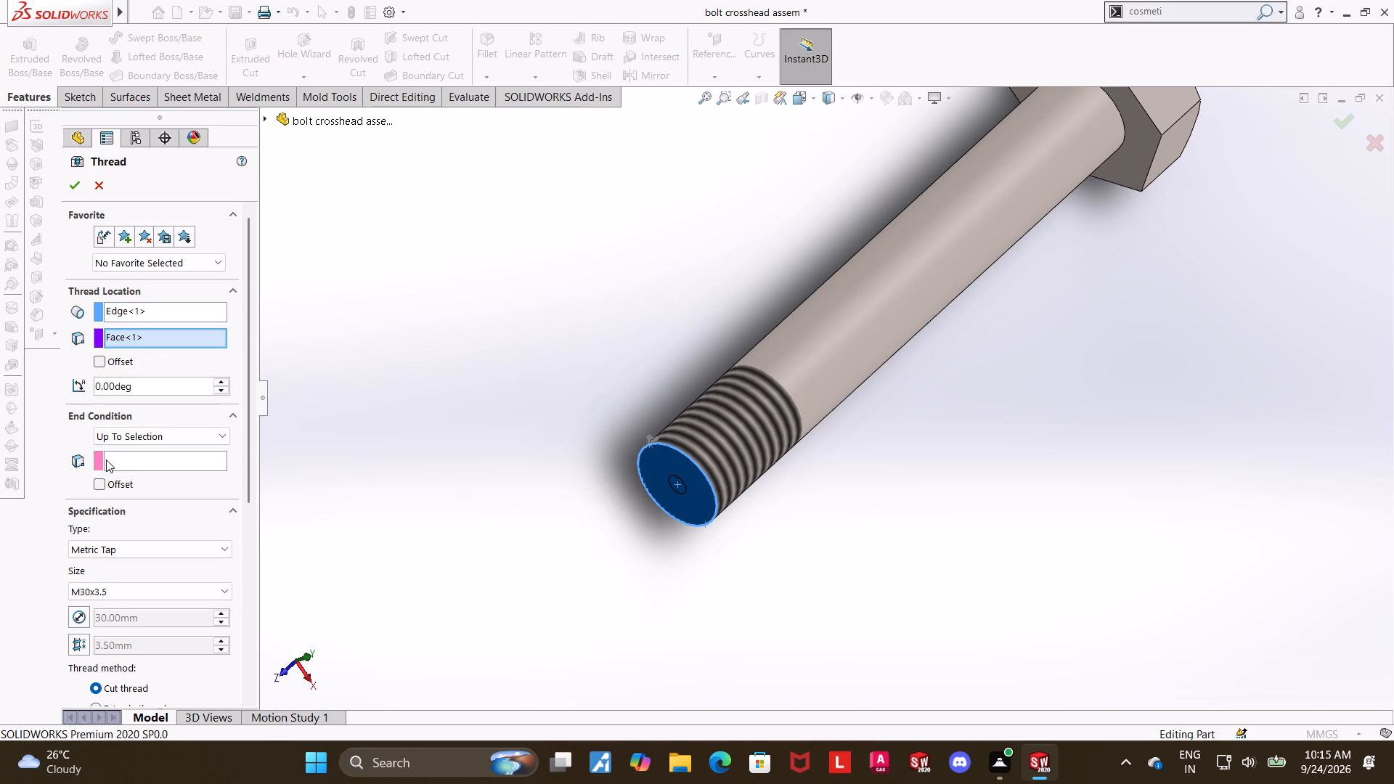
Create the M30x3.5 bolt thread with a blind length of 42 mm, using the extrude thread method.
click(148, 437)
click(134, 454)
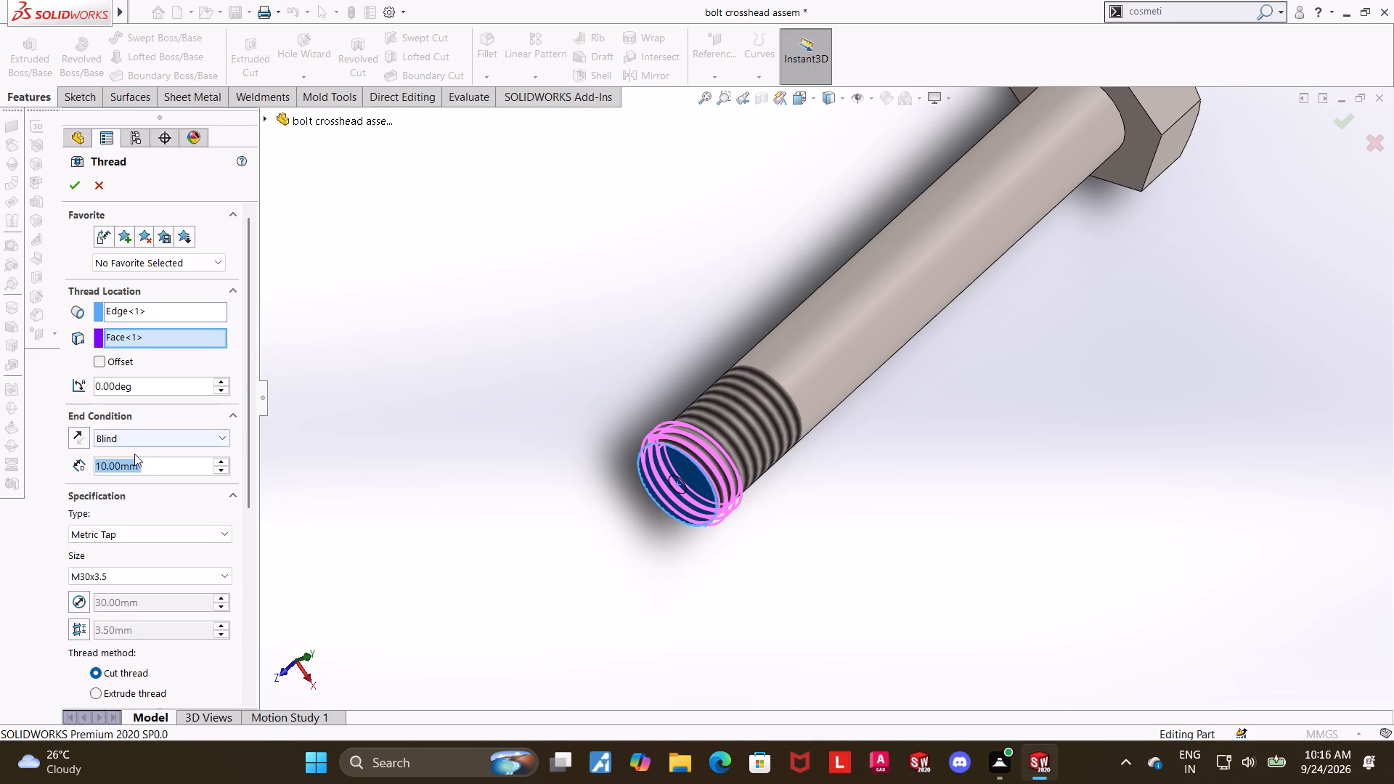
text(42)
key(Return)
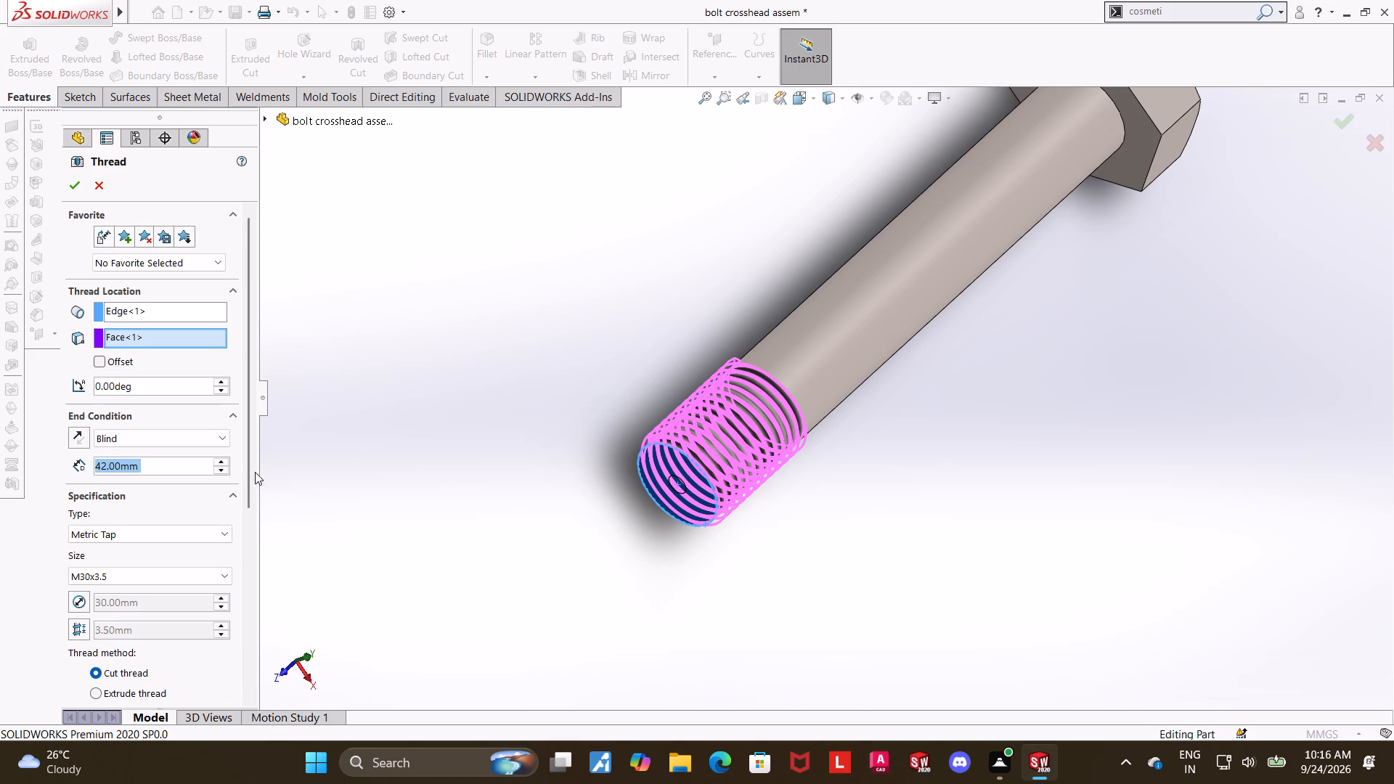
drag(248, 470, 245, 562)
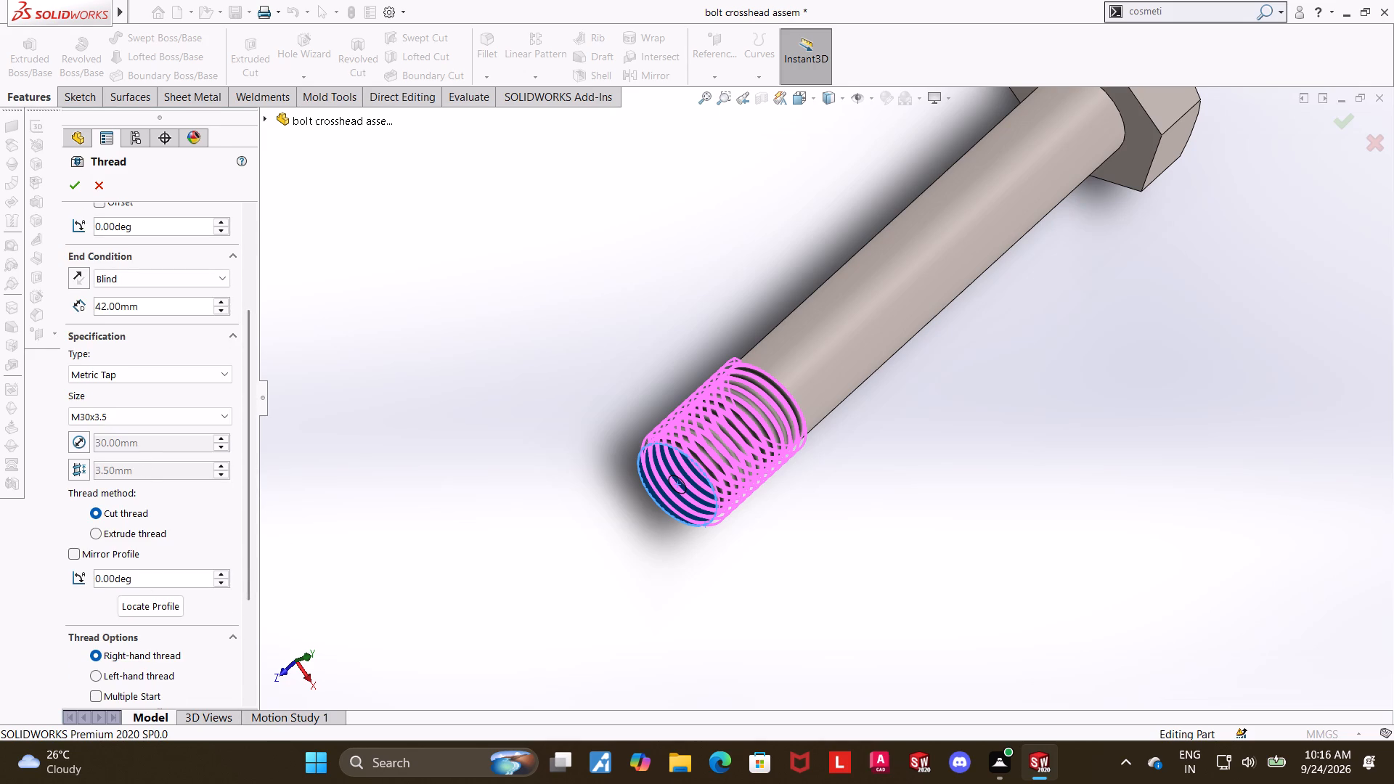
click(95, 534)
drag(250, 523, 247, 429)
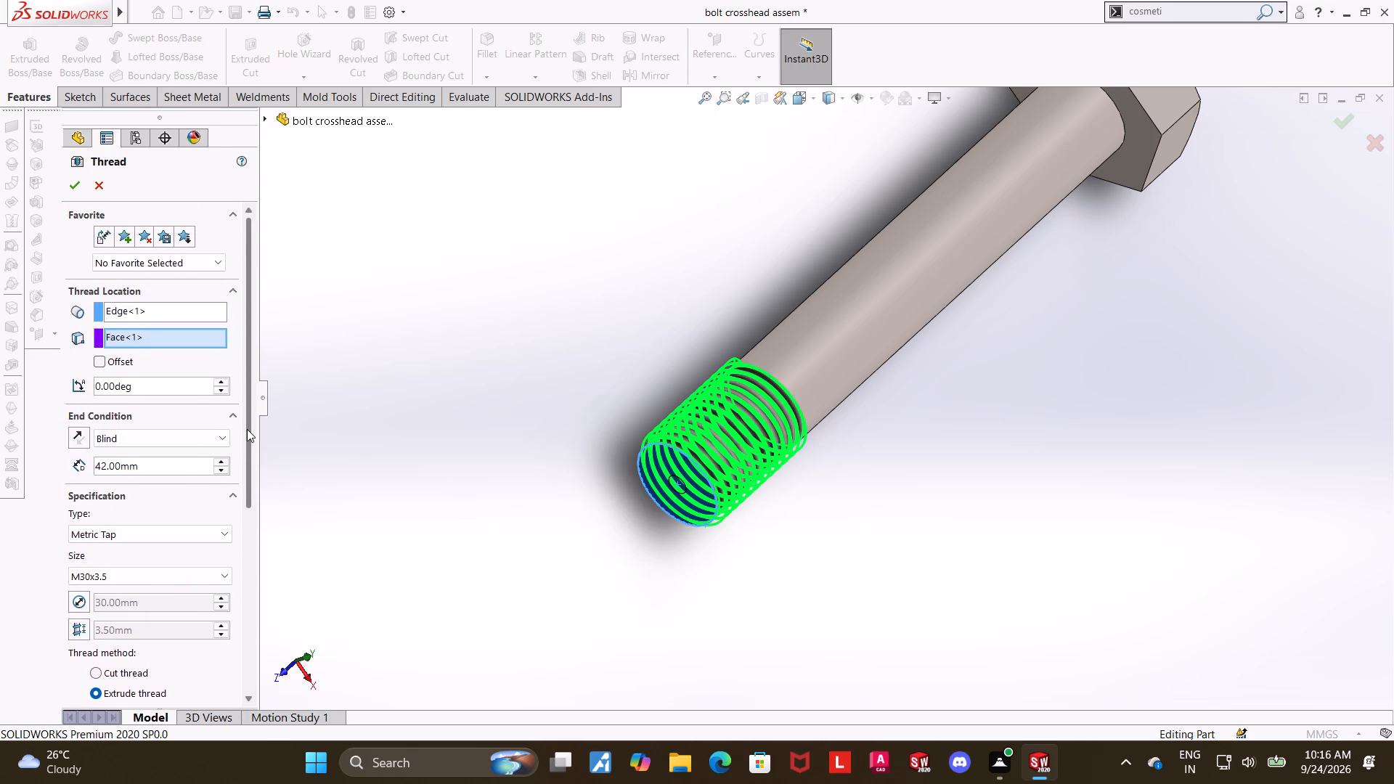
drag(247, 429, 250, 397)
click(79, 179)
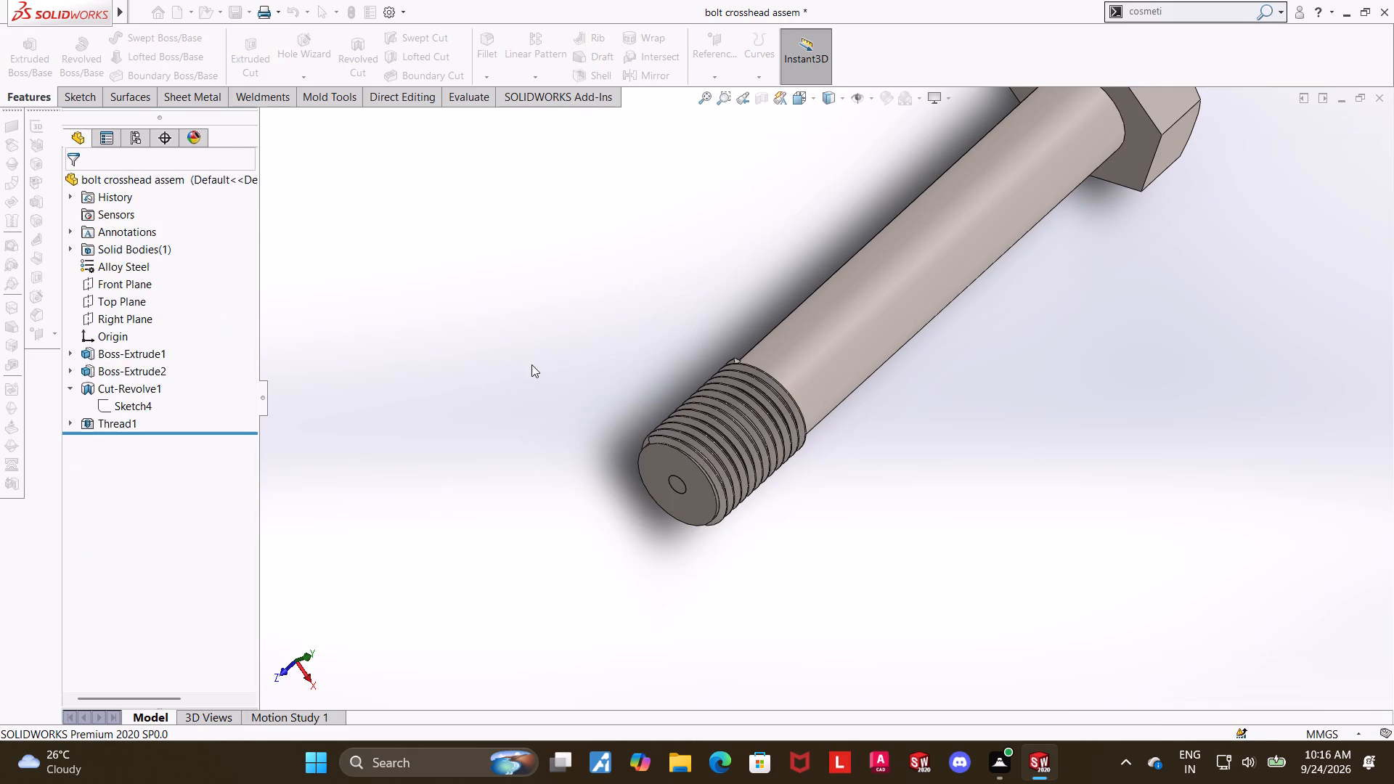
click(525, 363)
Turn off shaded cosmetic threads in the bolt's detailing document properties.
middle_drag(668, 301, 659, 306)
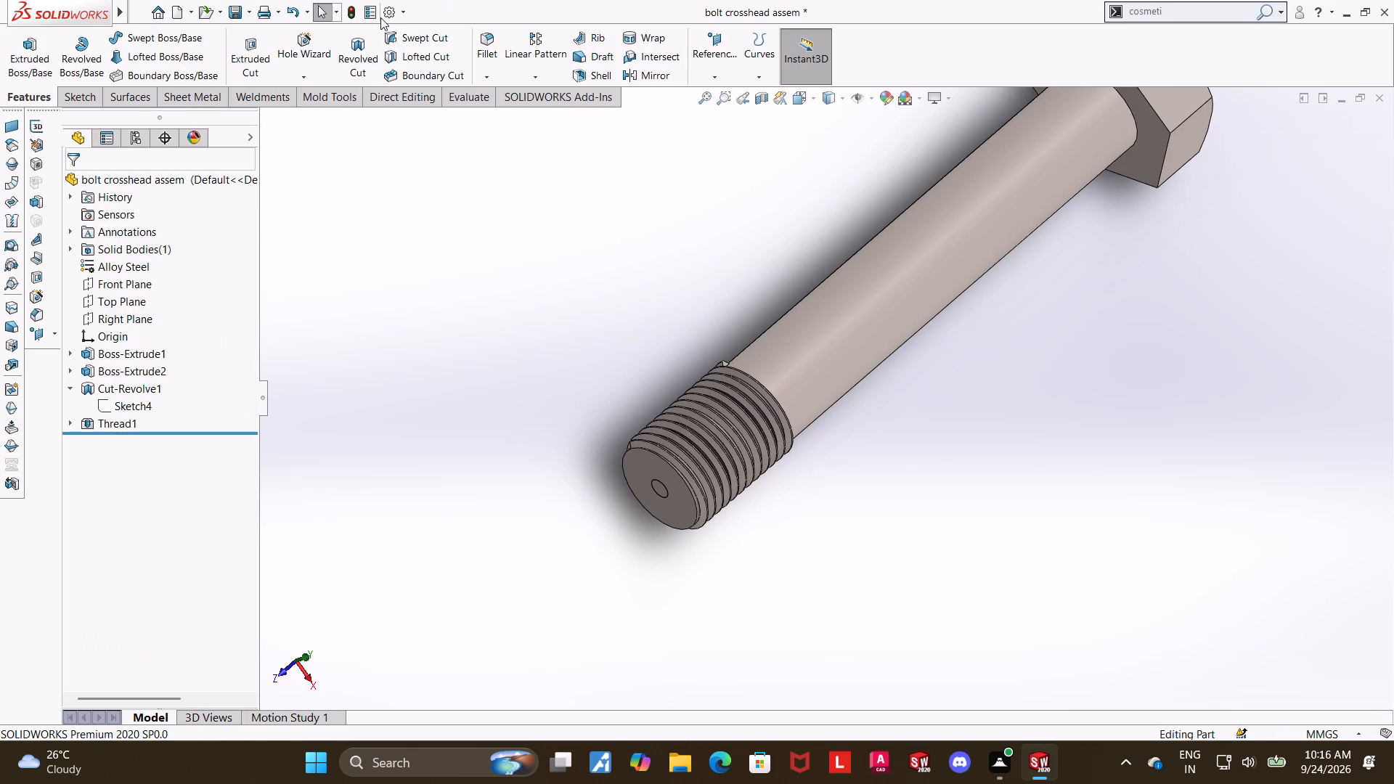
click(381, 16)
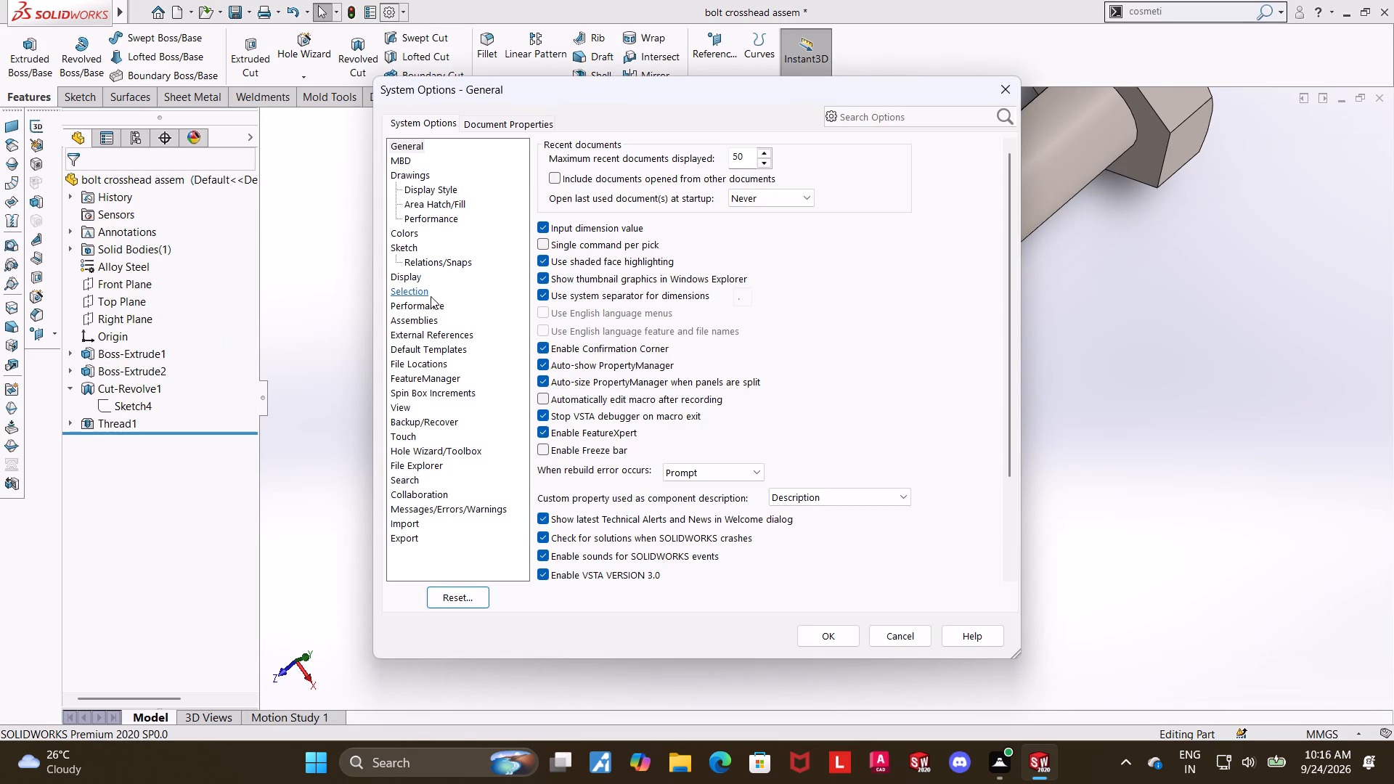
click(405, 271)
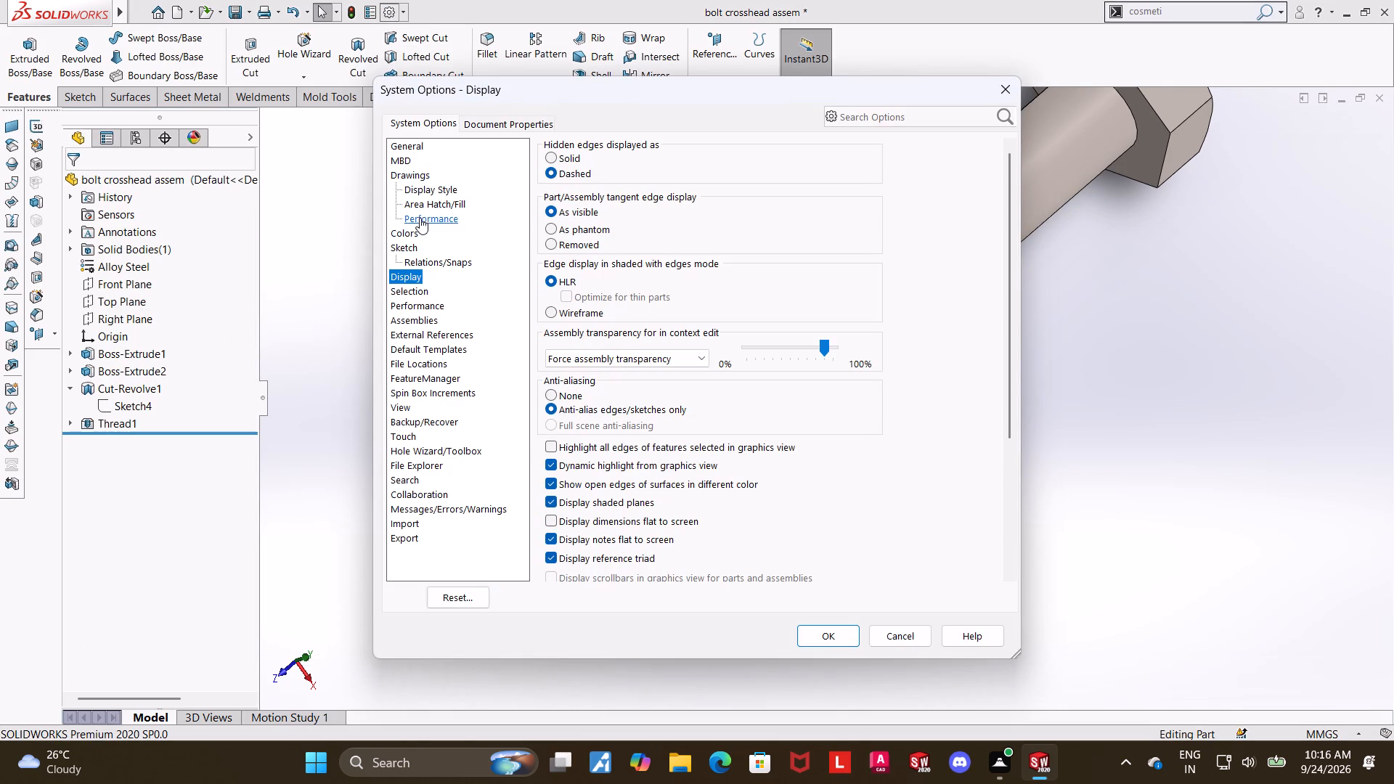
click(506, 123)
click(417, 233)
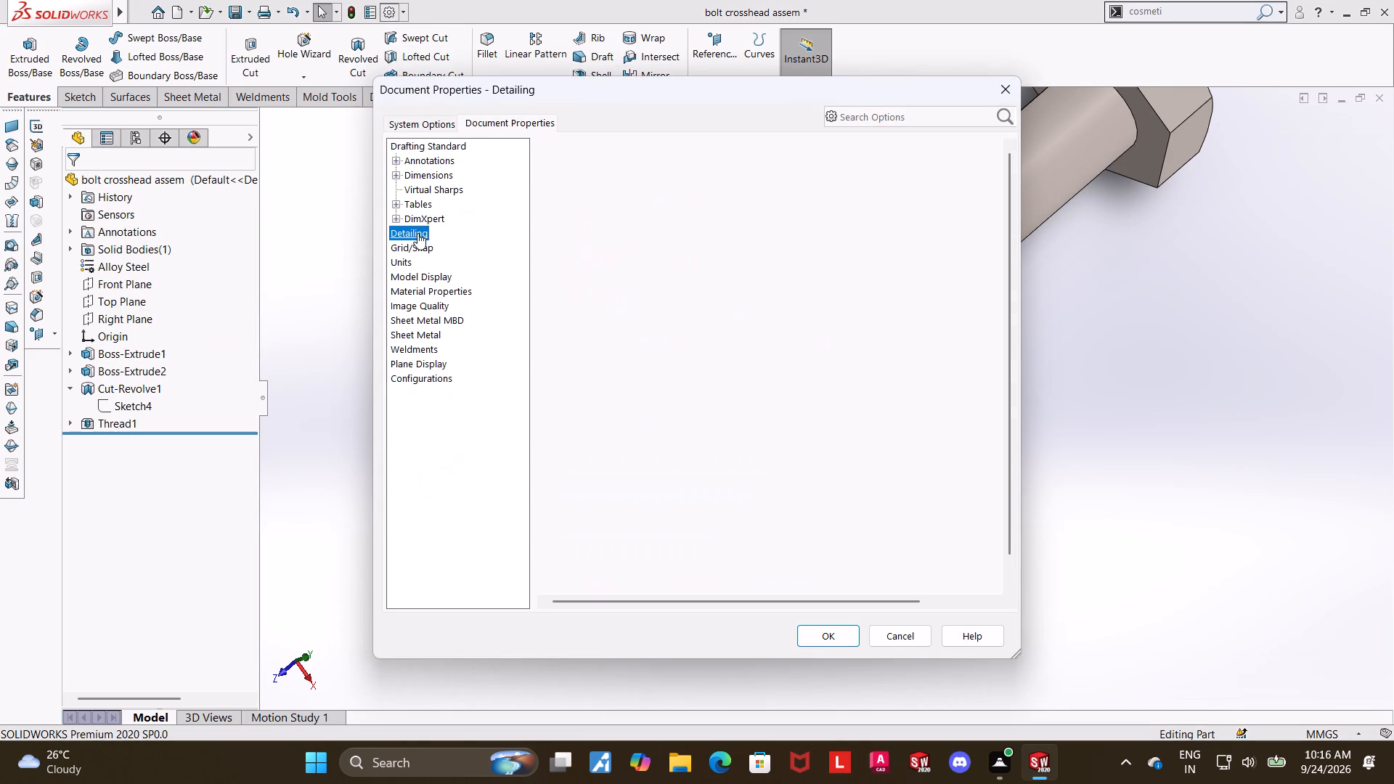
click(672, 158)
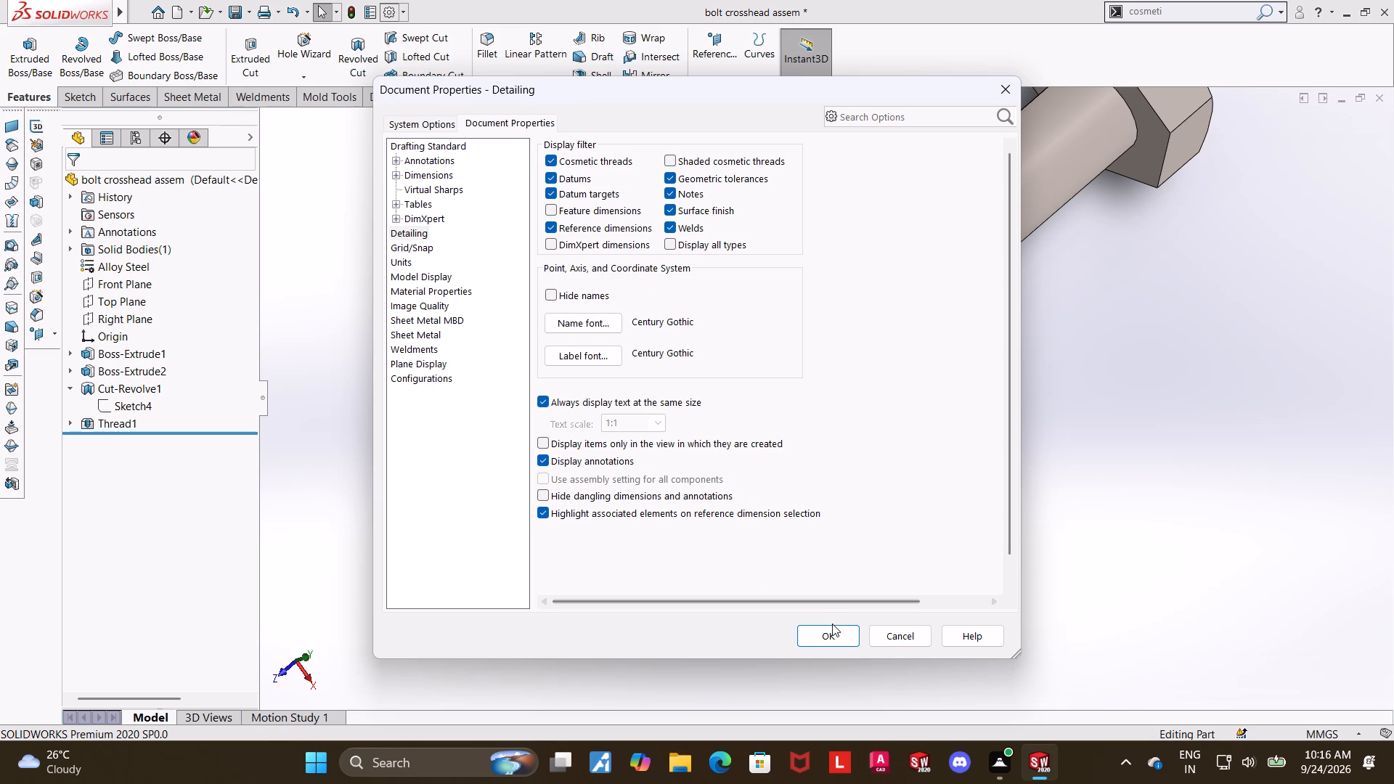
click(832, 624)
Inspect the bolt's threaded shank, and rebuild and save the bolt part.
scroll(1038, 420, up, 1)
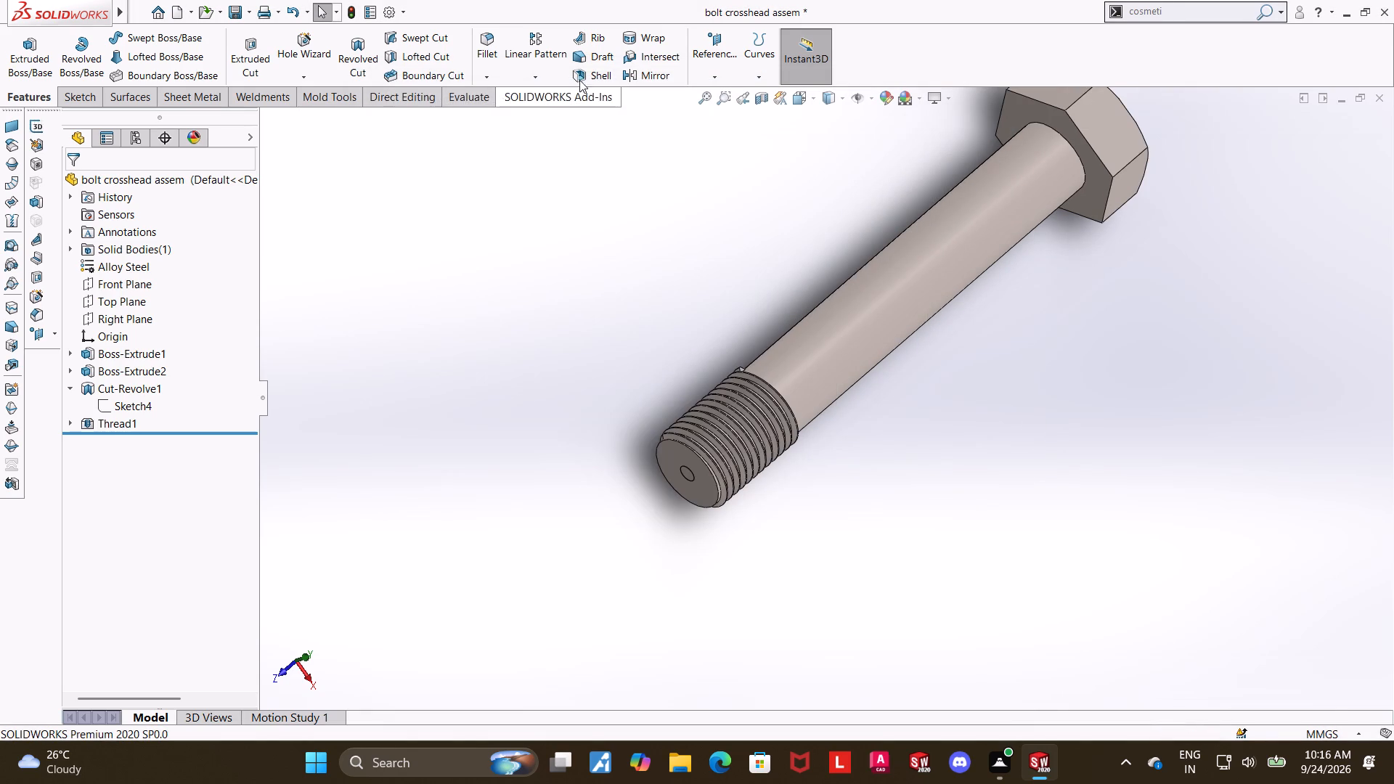
middle_drag(1034, 320, 999, 332)
scroll(1231, 197, up, 1)
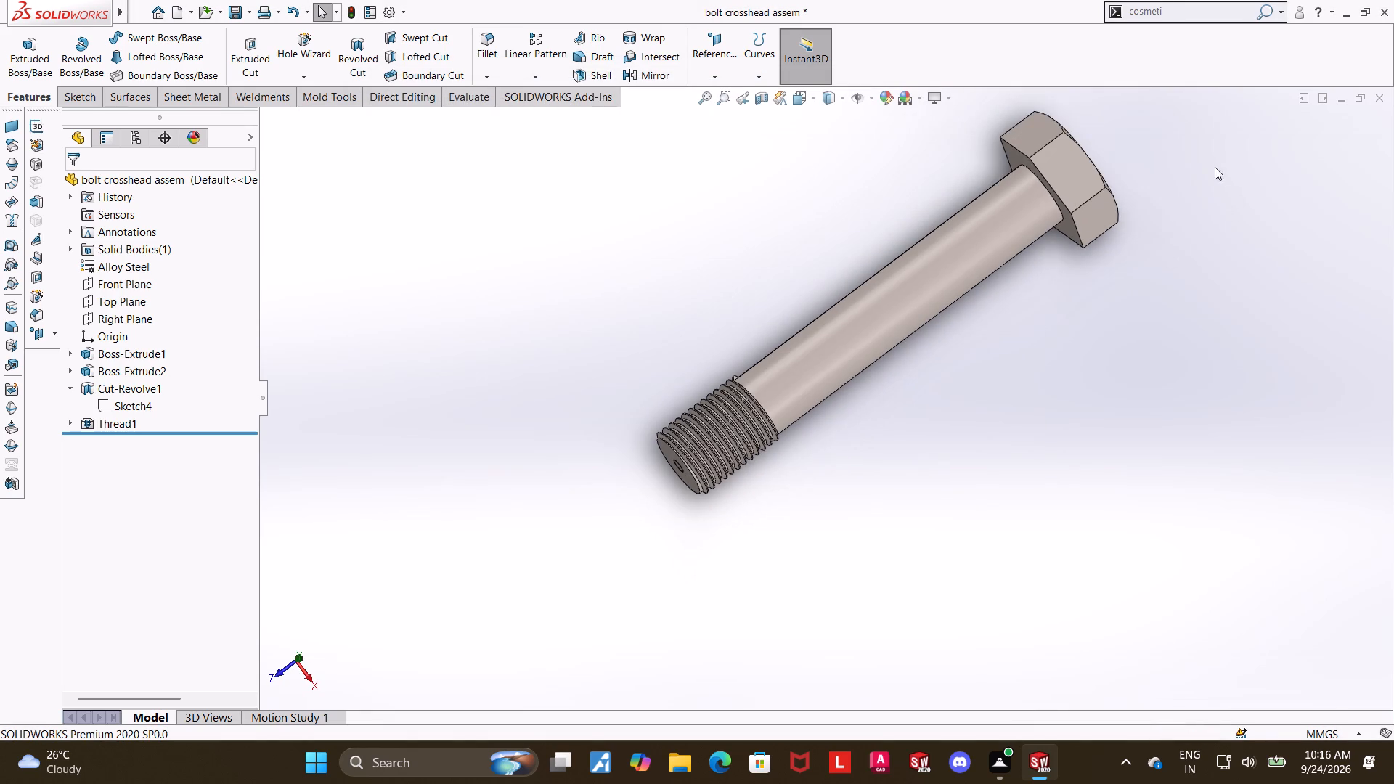
scroll(1215, 167, down, 1)
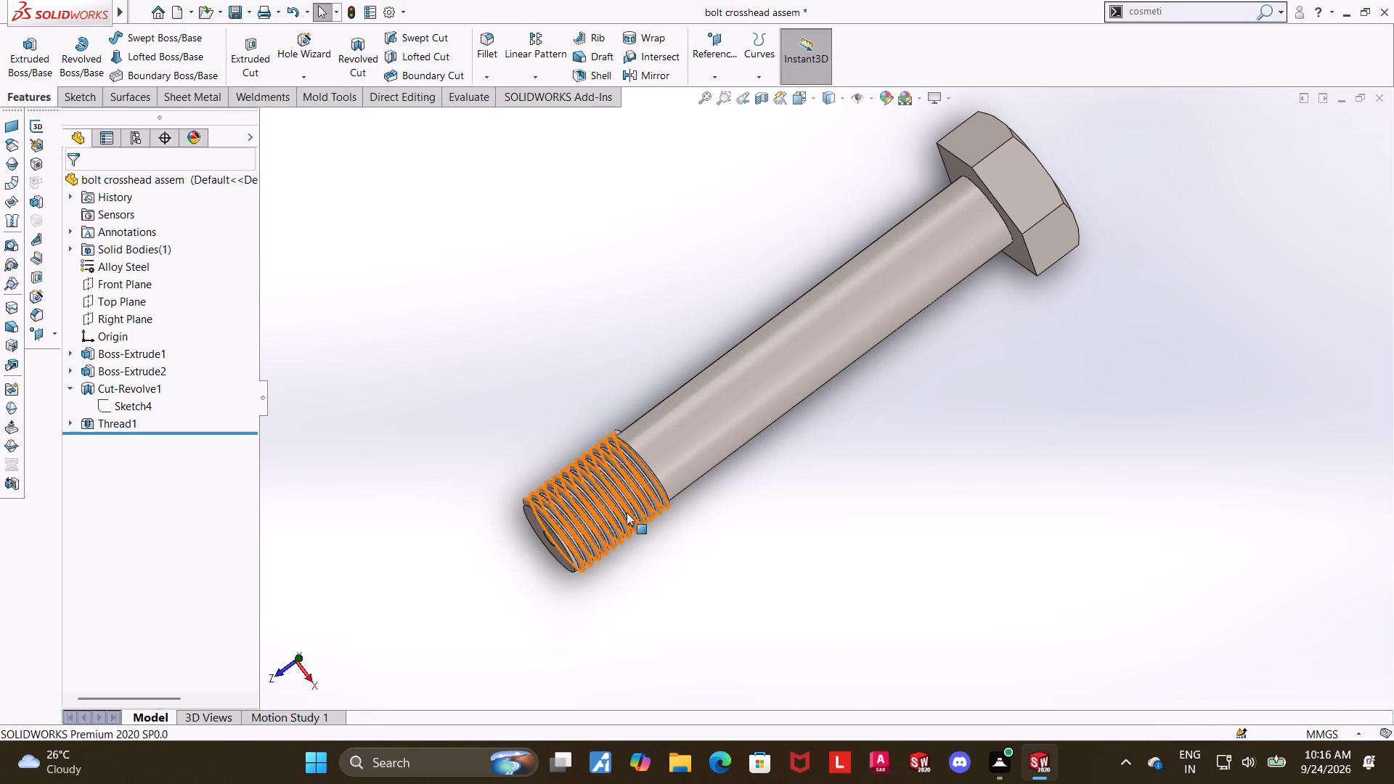
middle_drag(876, 499, 904, 490)
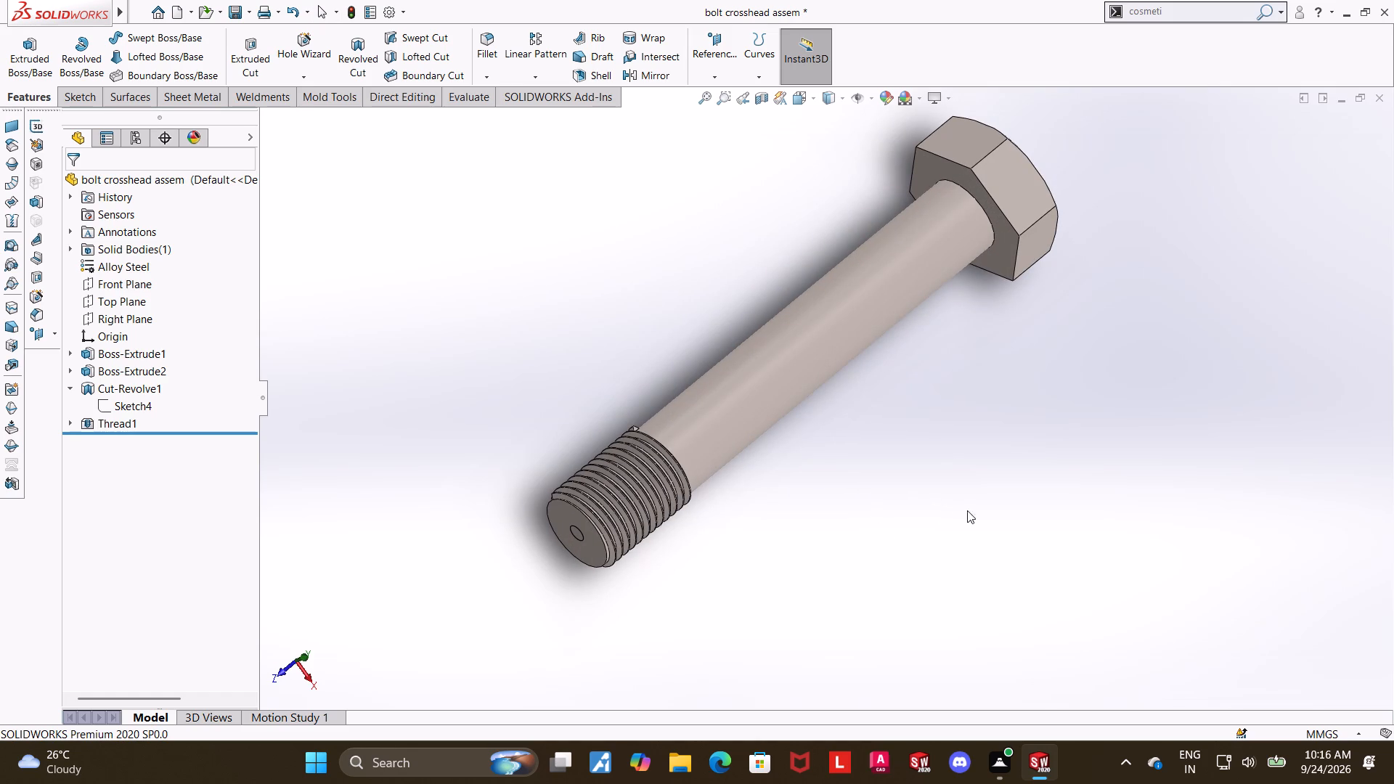
click(227, 14)
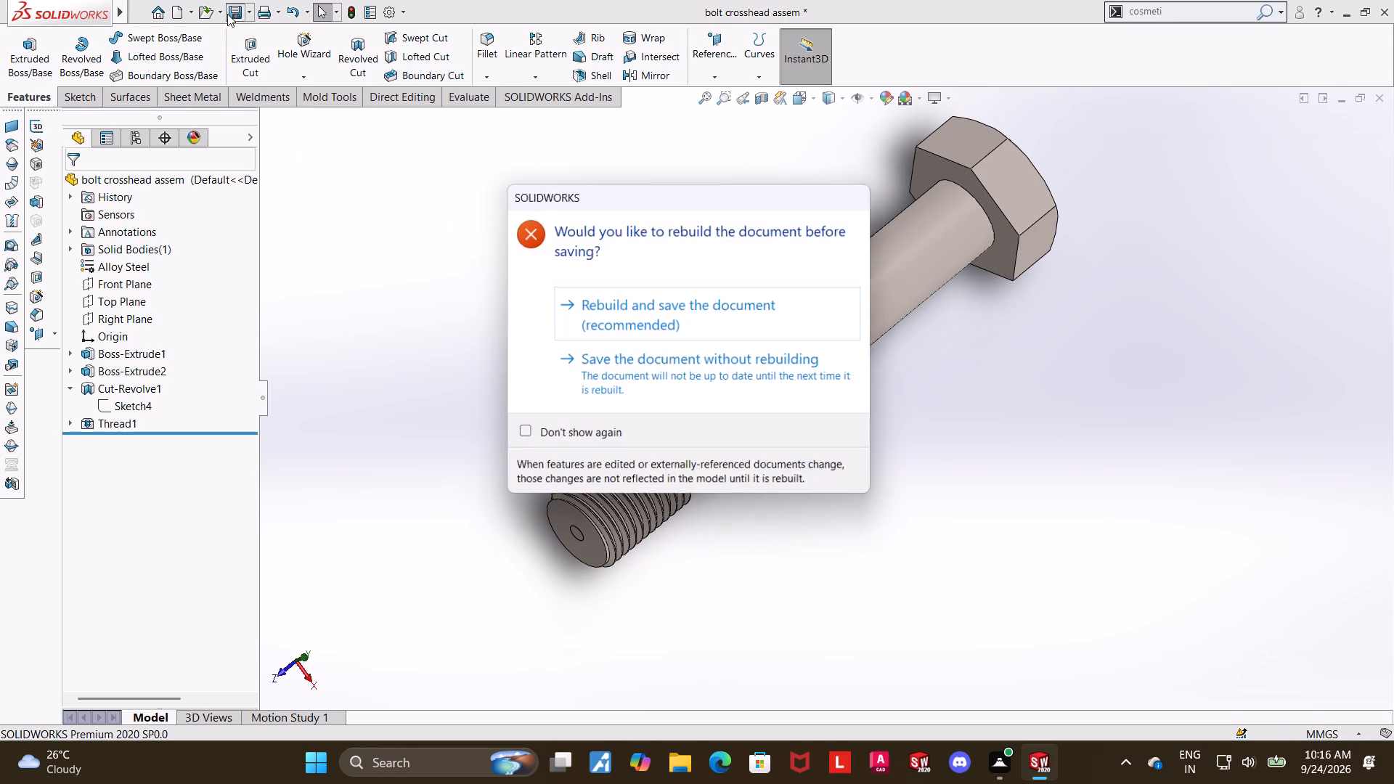
click(627, 299)
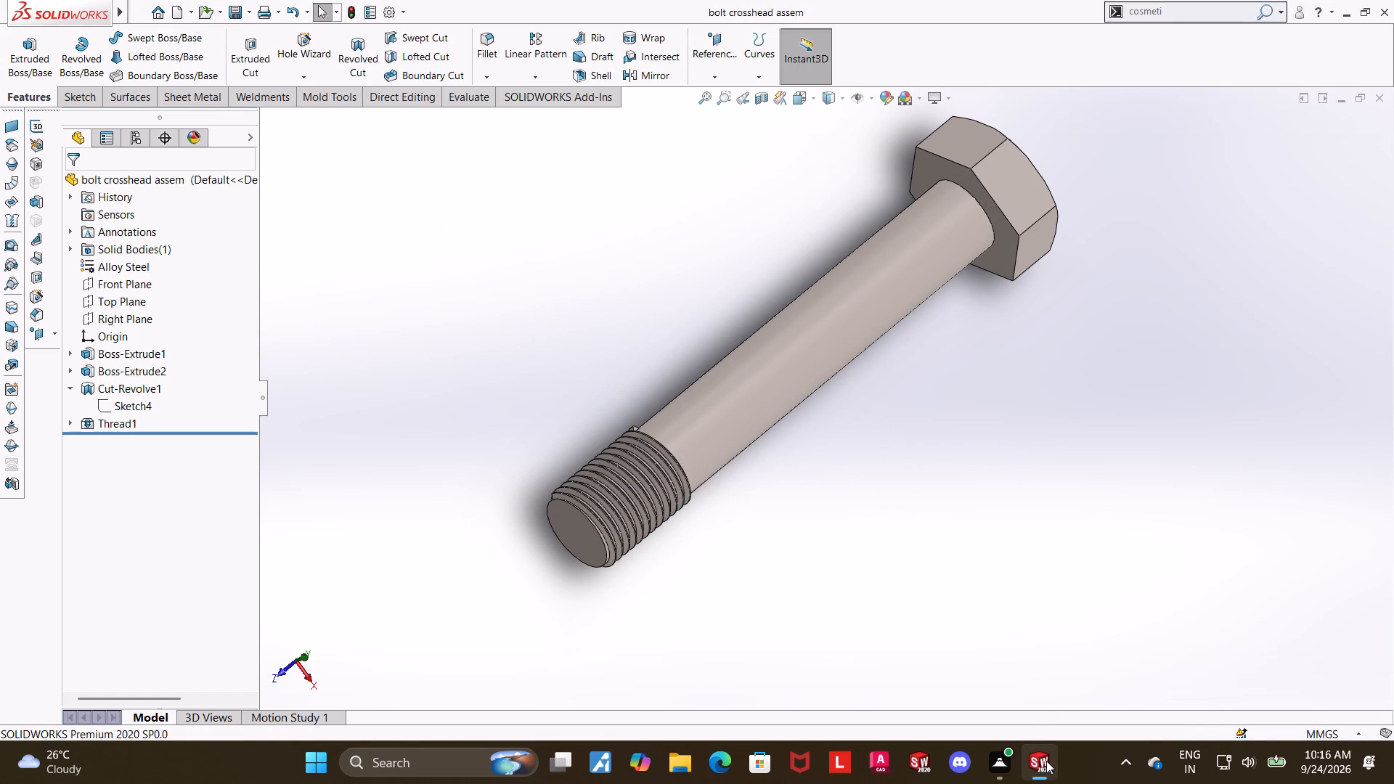
Create a new assembly and place the Cross head body in it as the first component.
click(1278, 672)
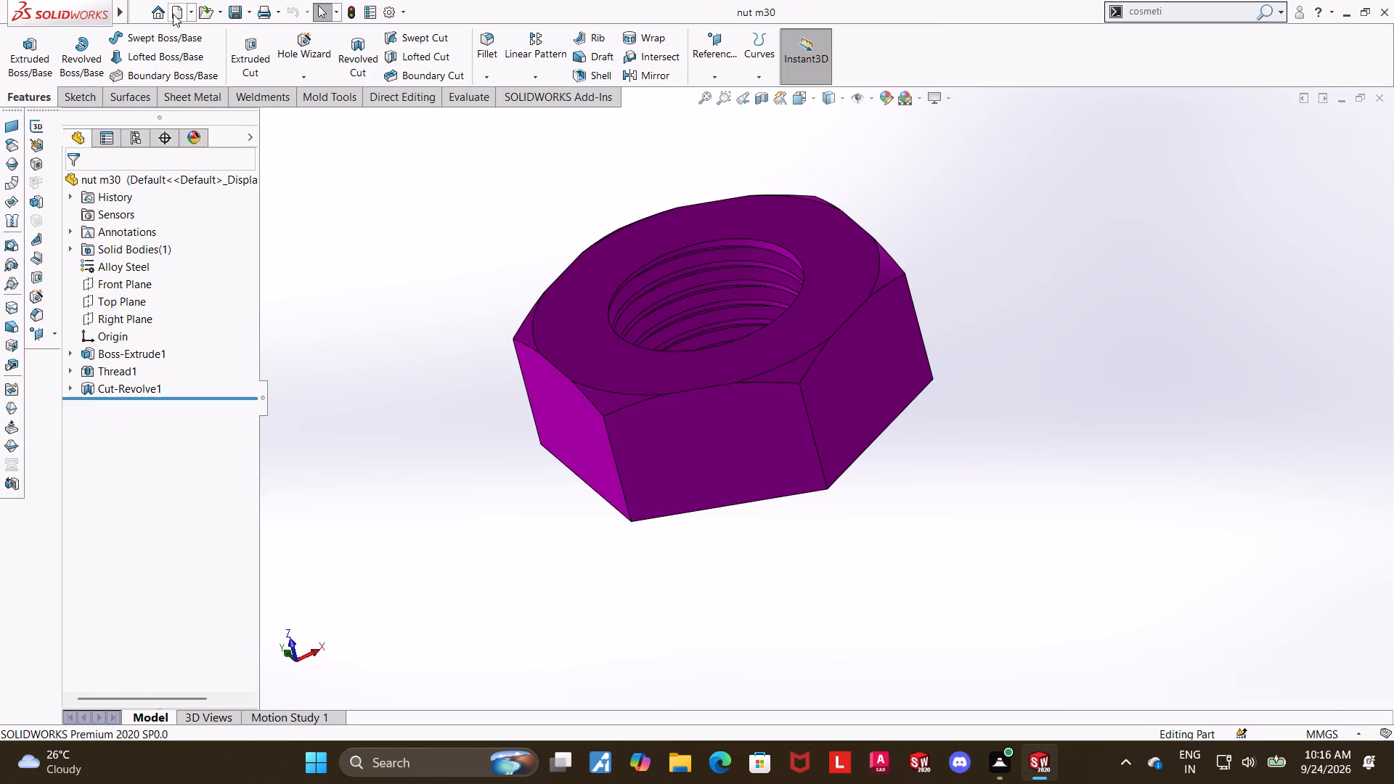
click(173, 14)
double_click(520, 350)
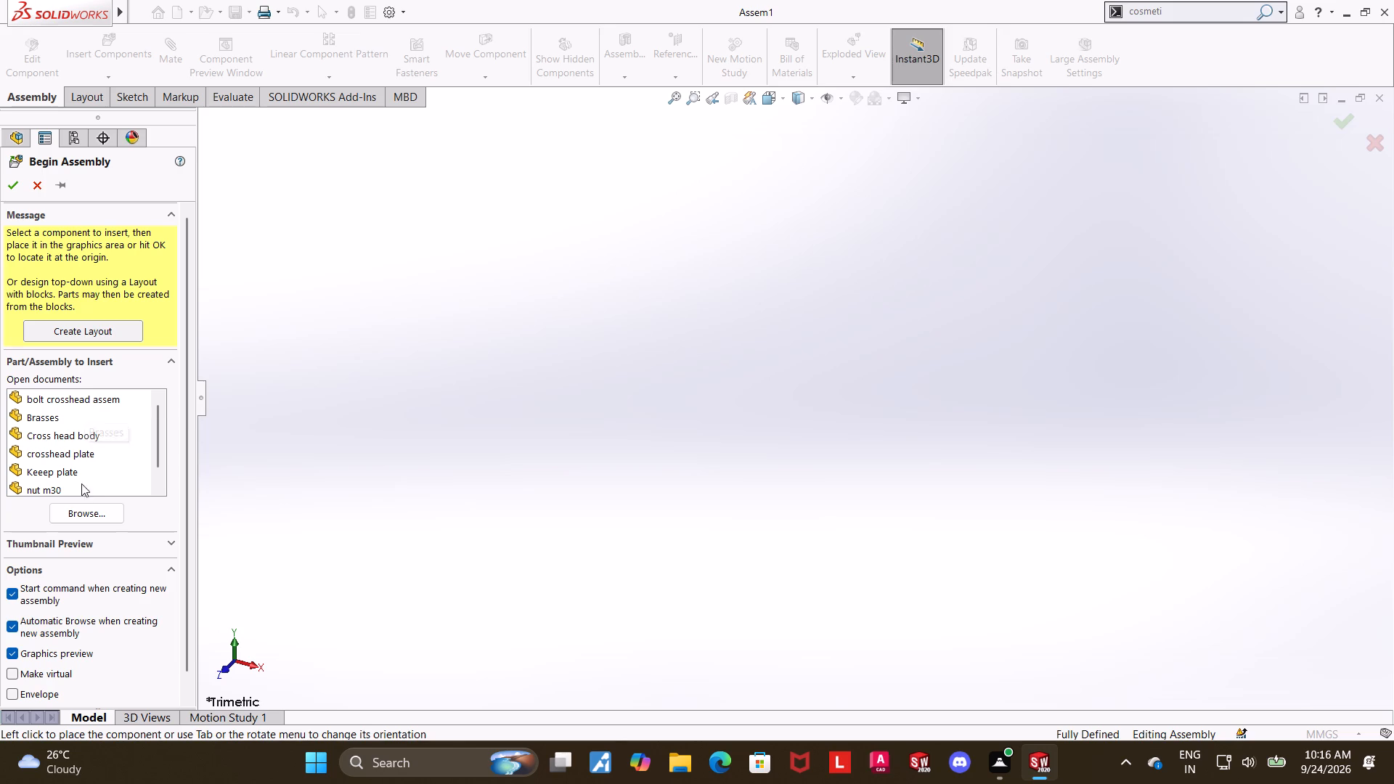
click(70, 434)
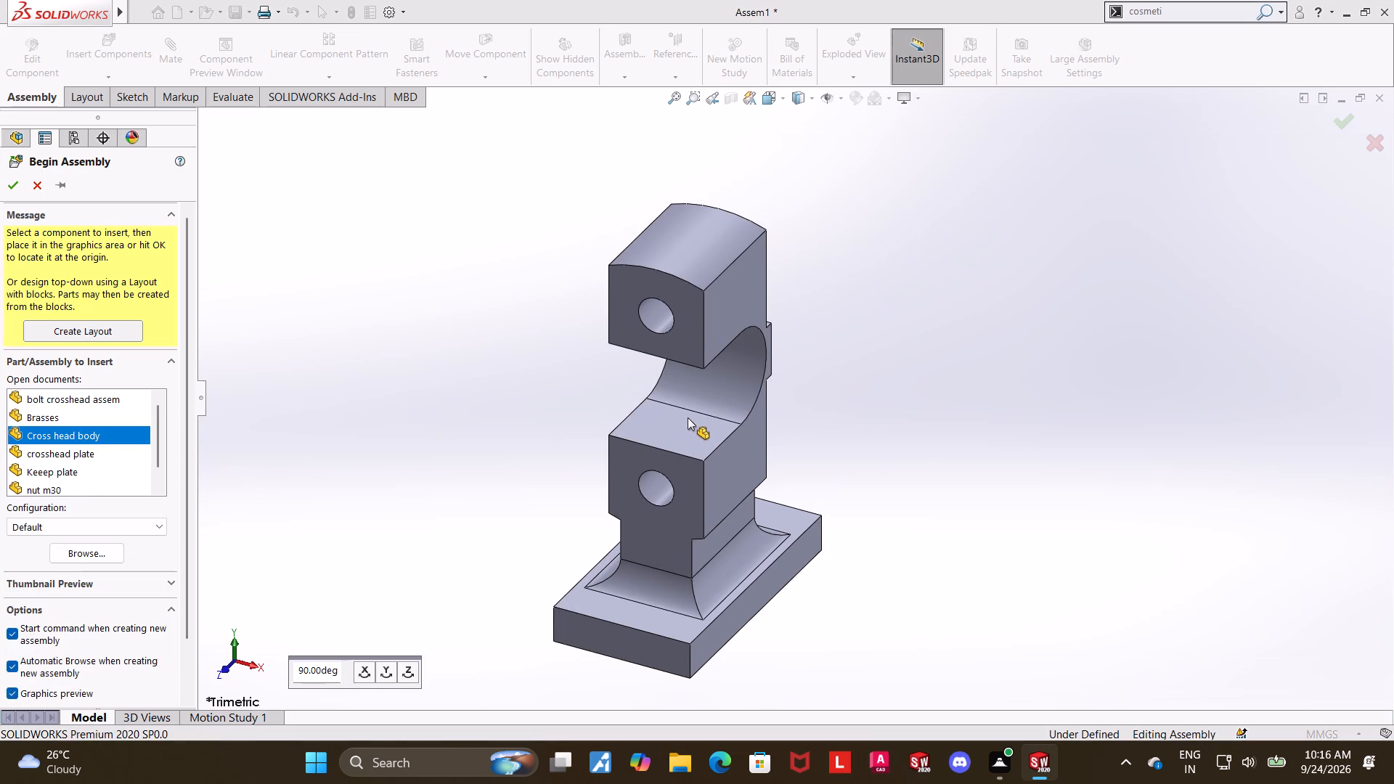
click(706, 396)
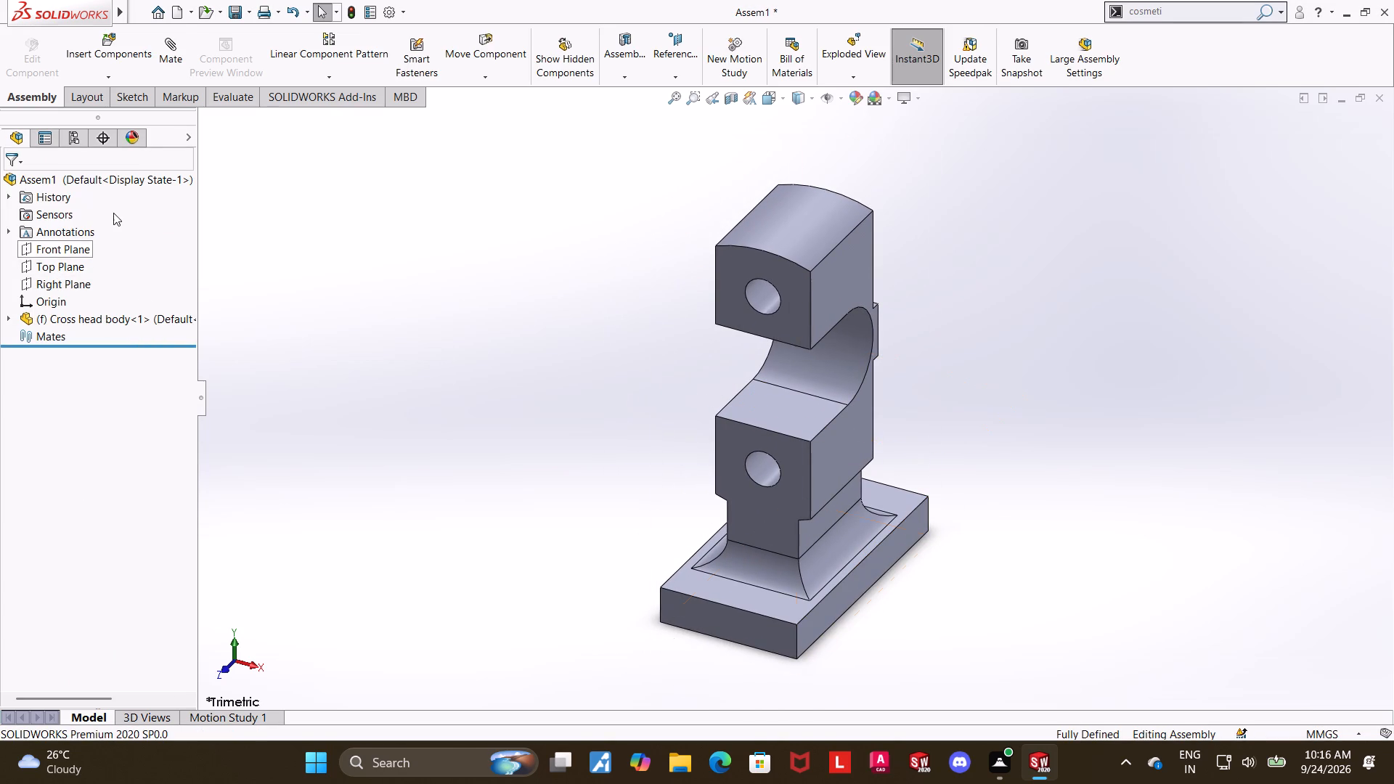
Float the fixed Cross head body component so it can be mated.
click(176, 49)
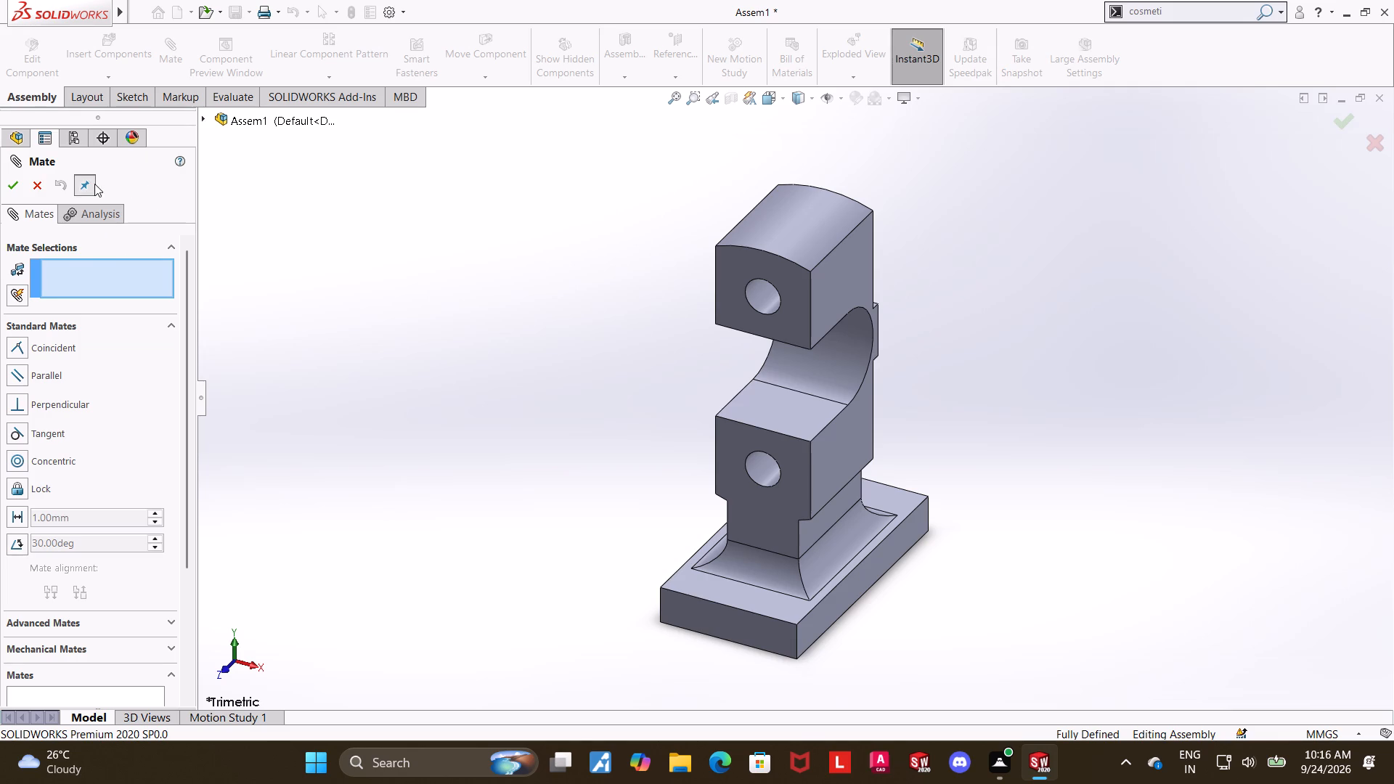
click(41, 185)
right_click(767, 245)
click(823, 424)
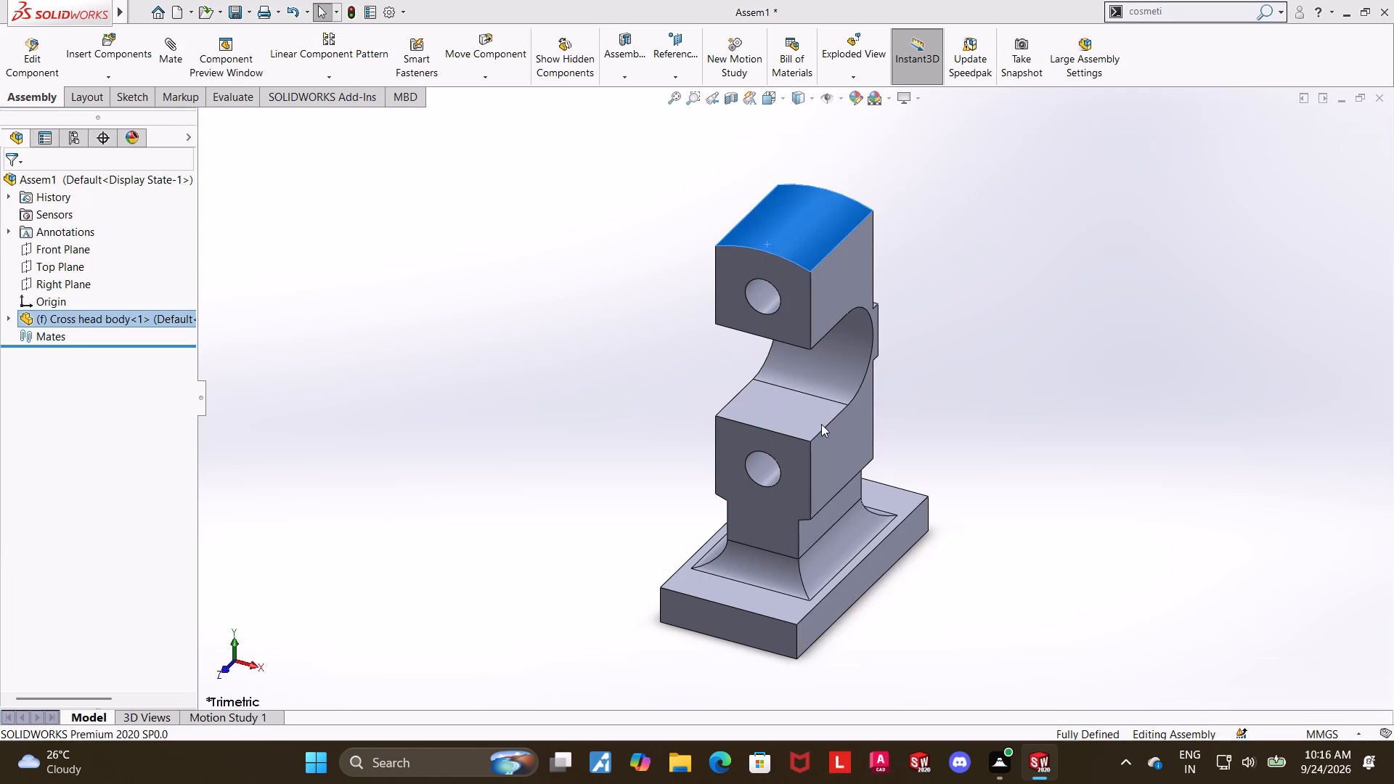
click(501, 298)
Mate the Cross head body's Front, Top and Right planes coincident with the assembly's corresponding reference planes.
click(174, 50)
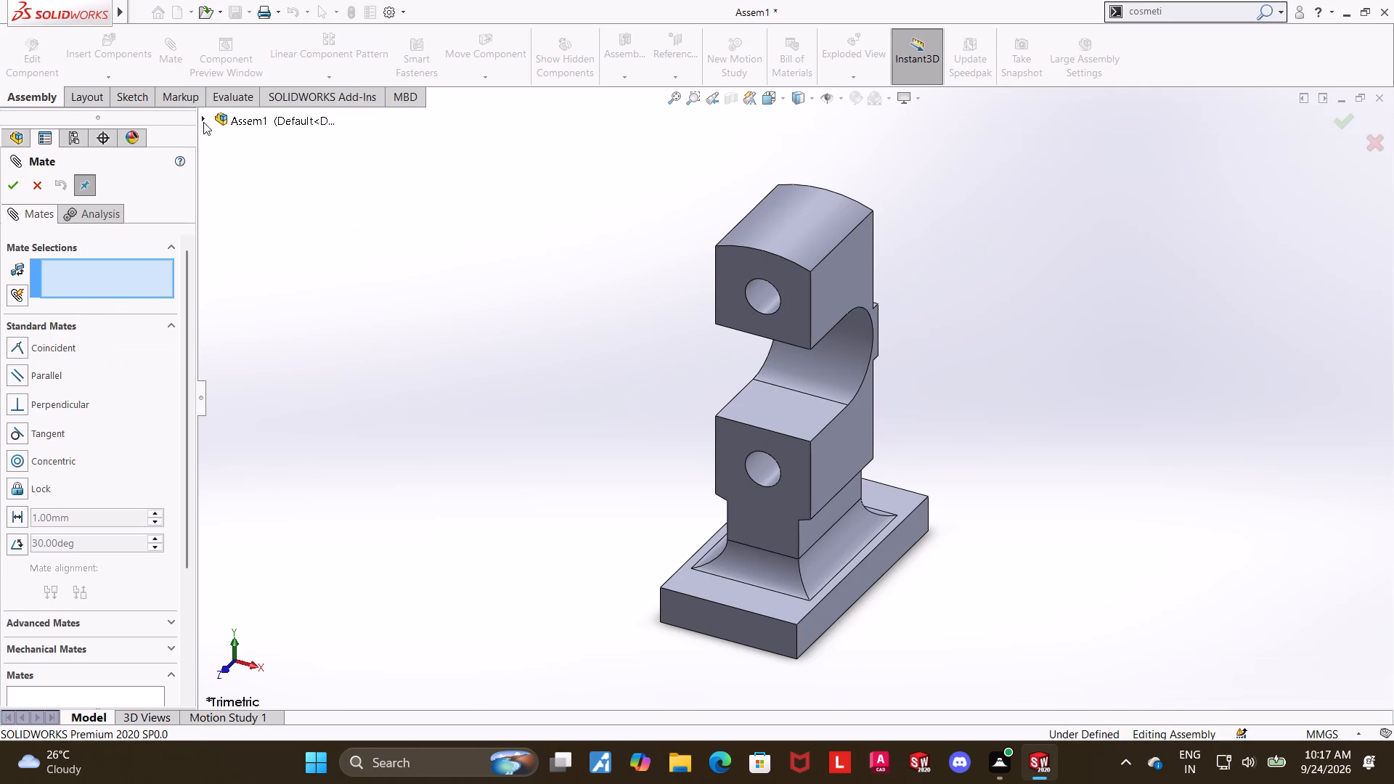
click(204, 121)
click(266, 184)
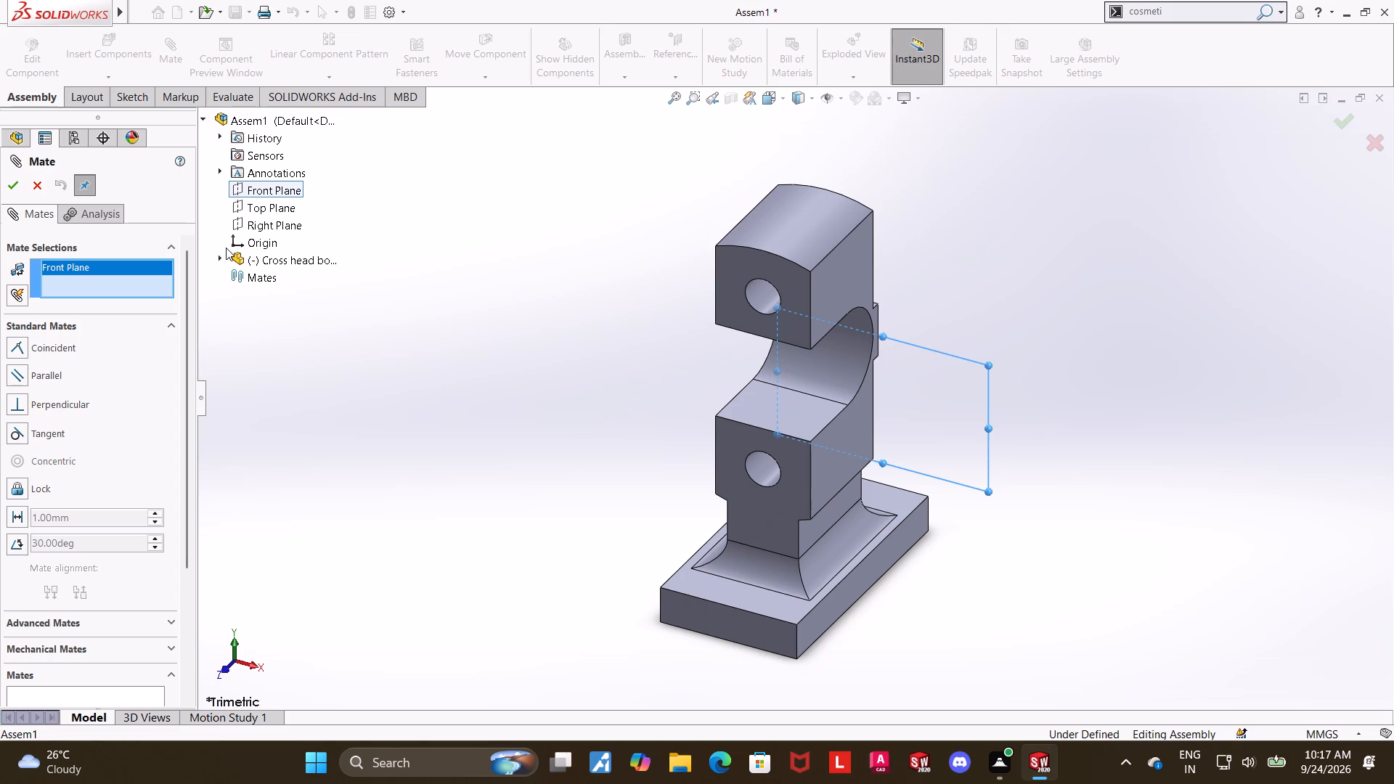
click(222, 254)
click(276, 370)
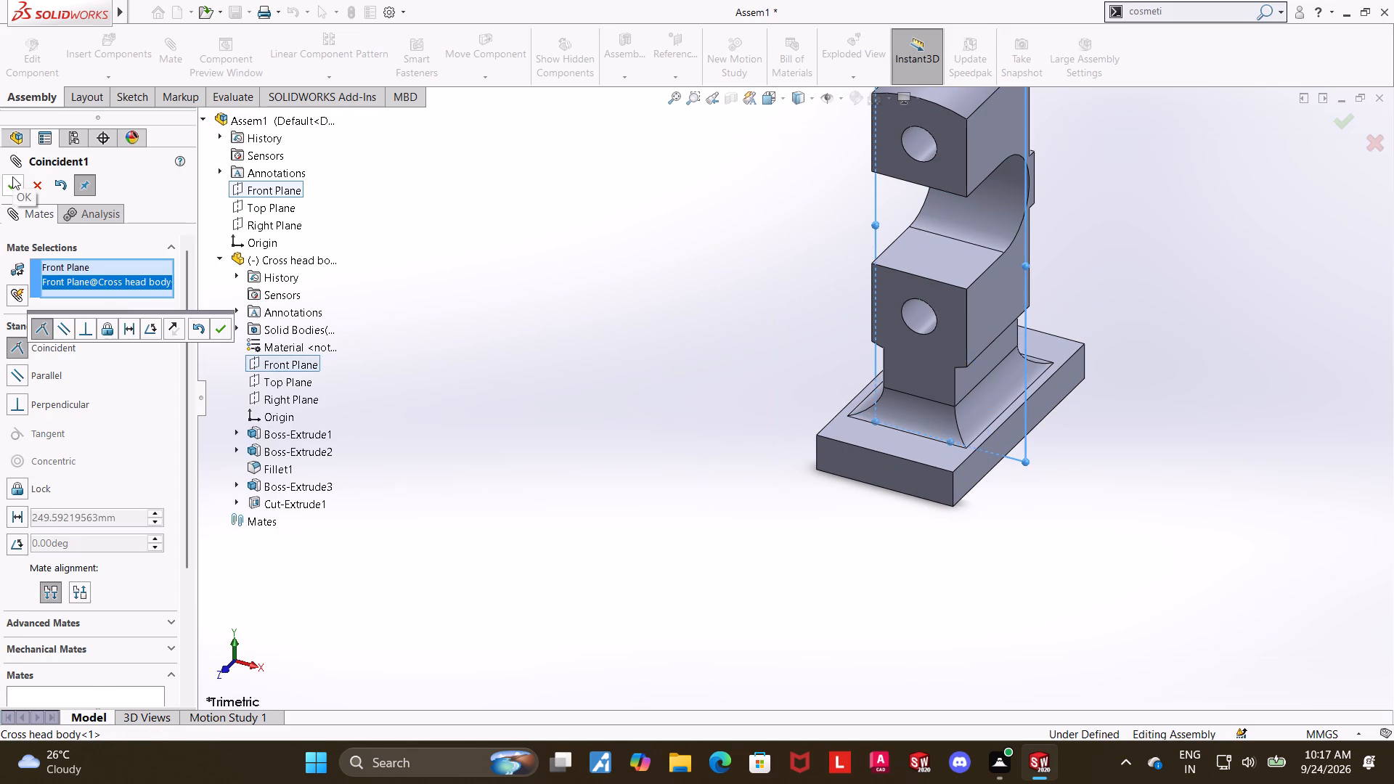
click(12, 176)
click(278, 376)
click(249, 207)
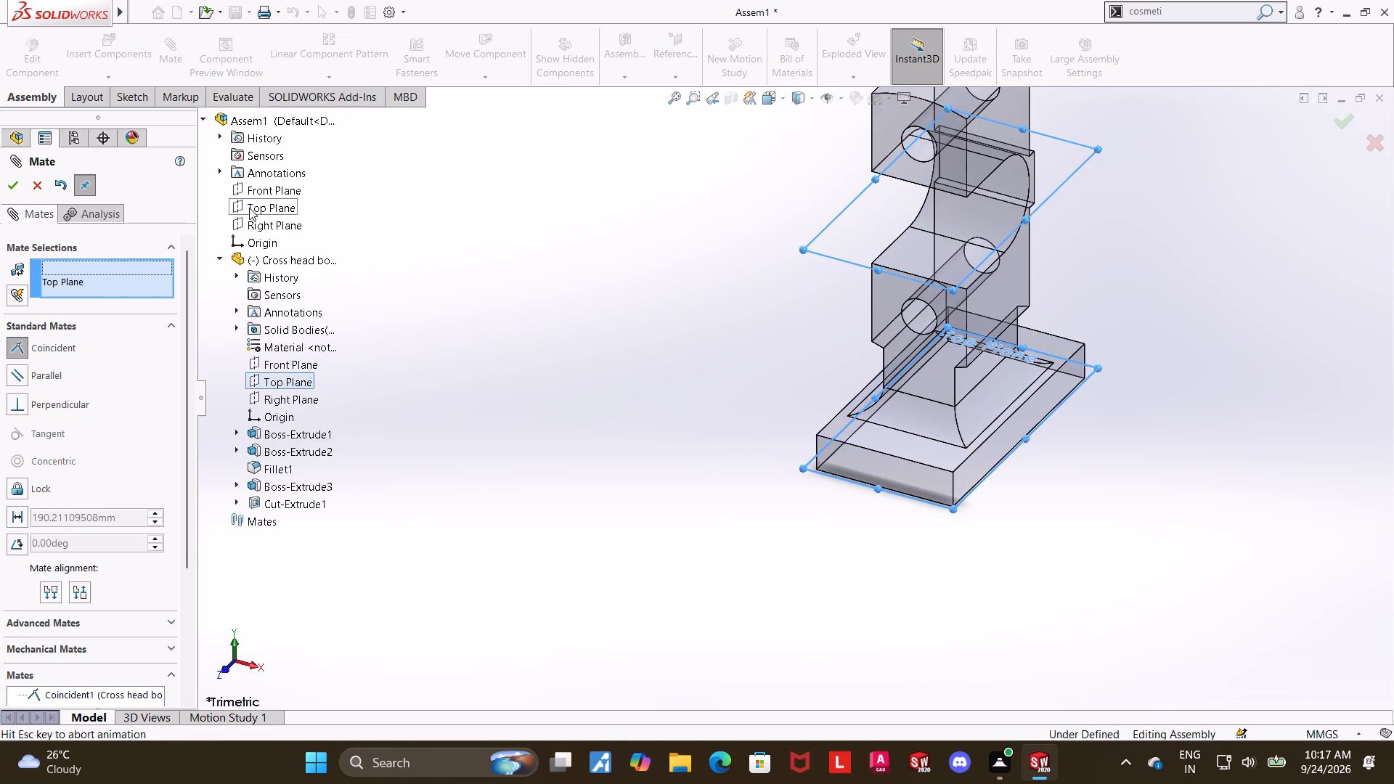
click(14, 184)
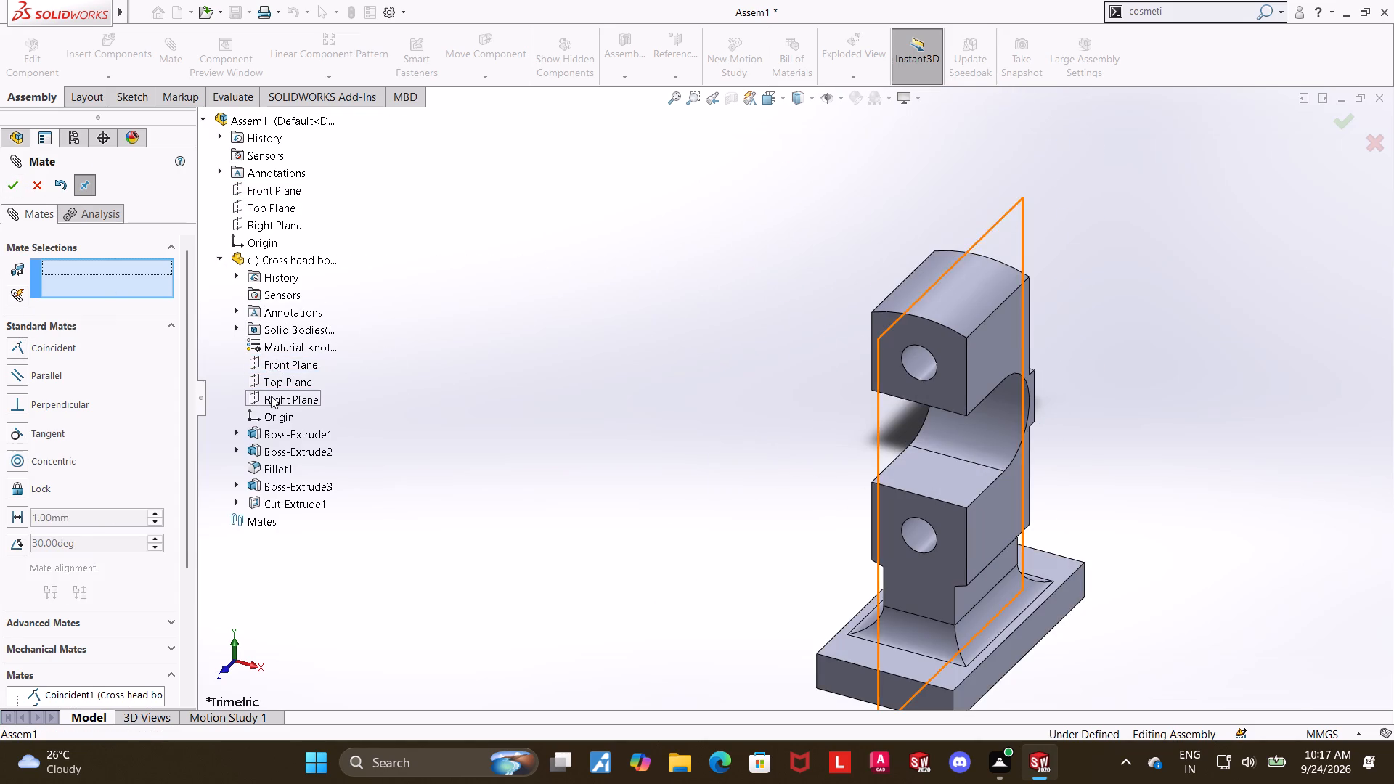
click(271, 396)
click(256, 223)
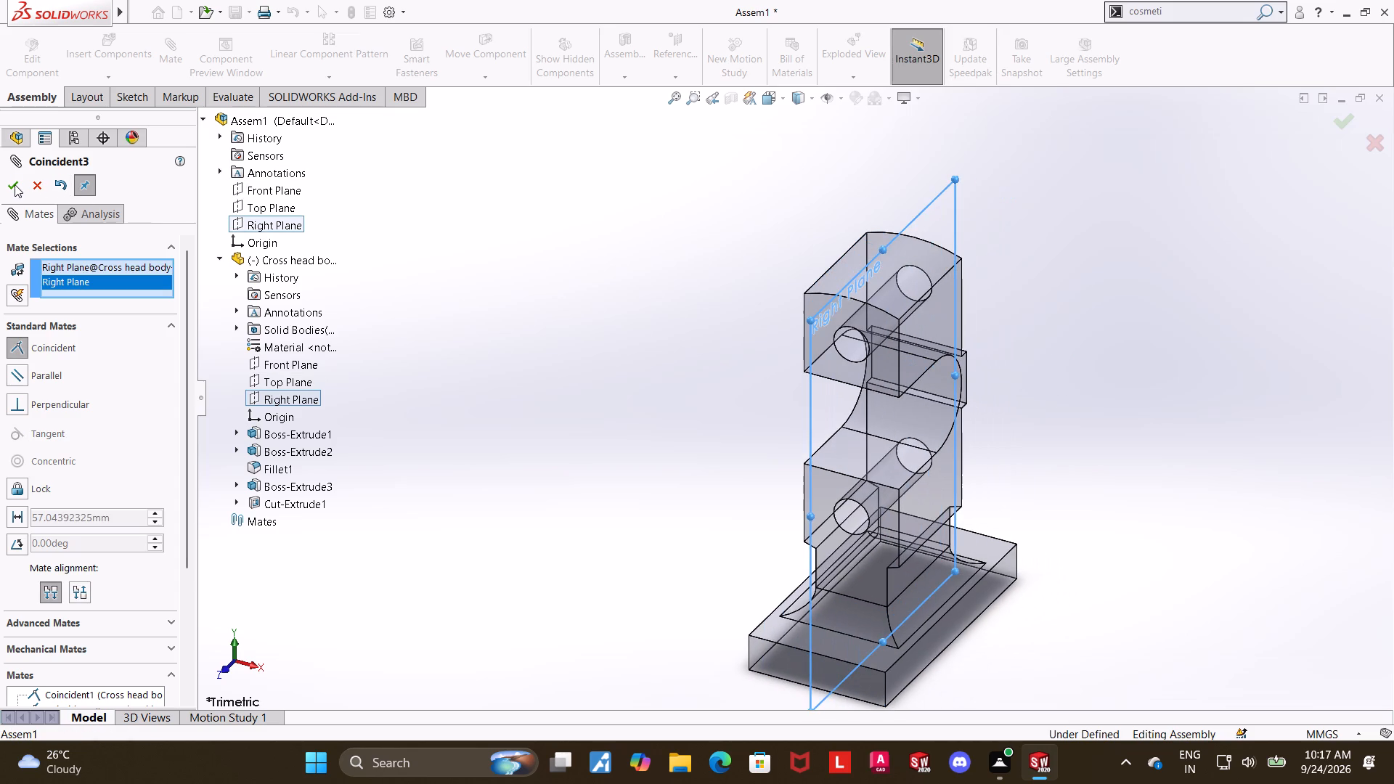
click(12, 182)
scroll(1165, 444, up, 5)
scroll(1080, 405, down, 2)
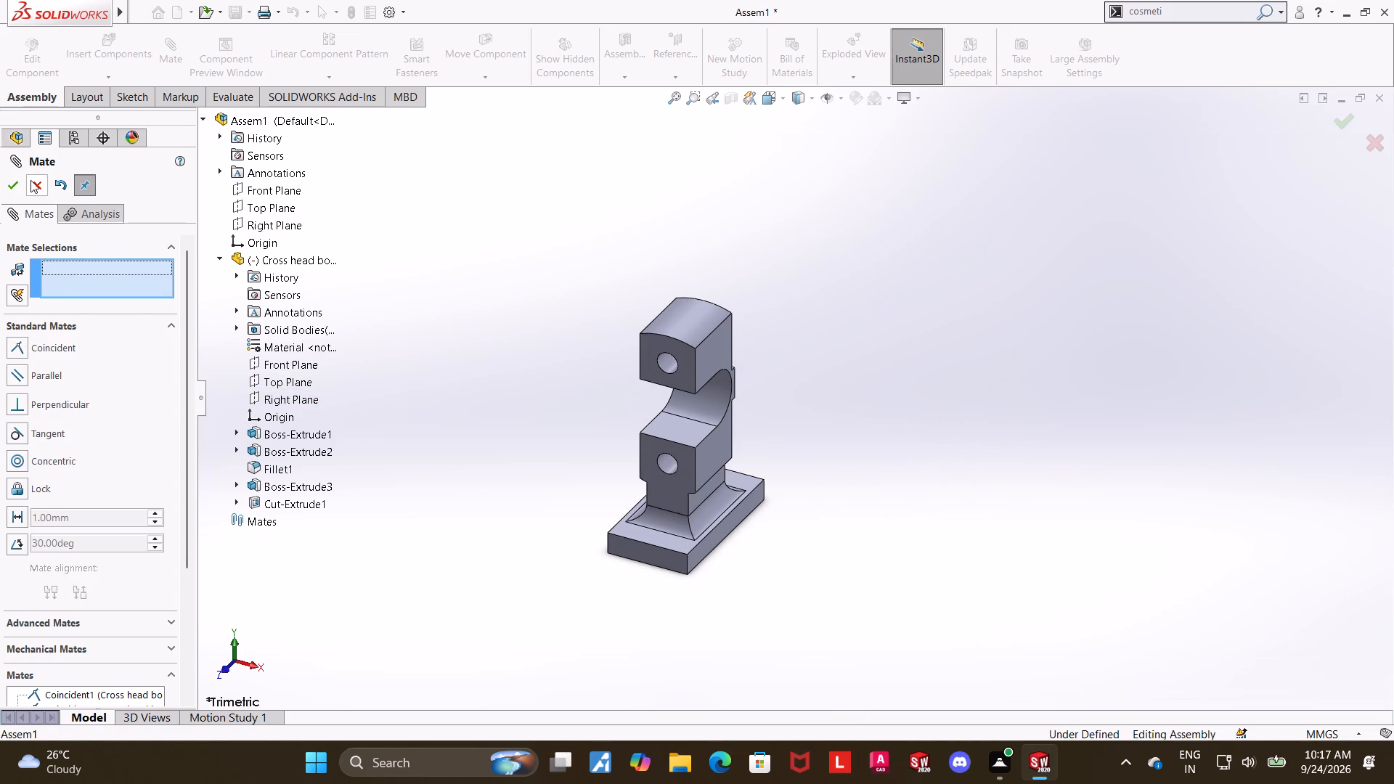
click(30, 180)
Test the mated Cross head body for free movement and fix the component in place.
drag(696, 422, 978, 425)
click(971, 420)
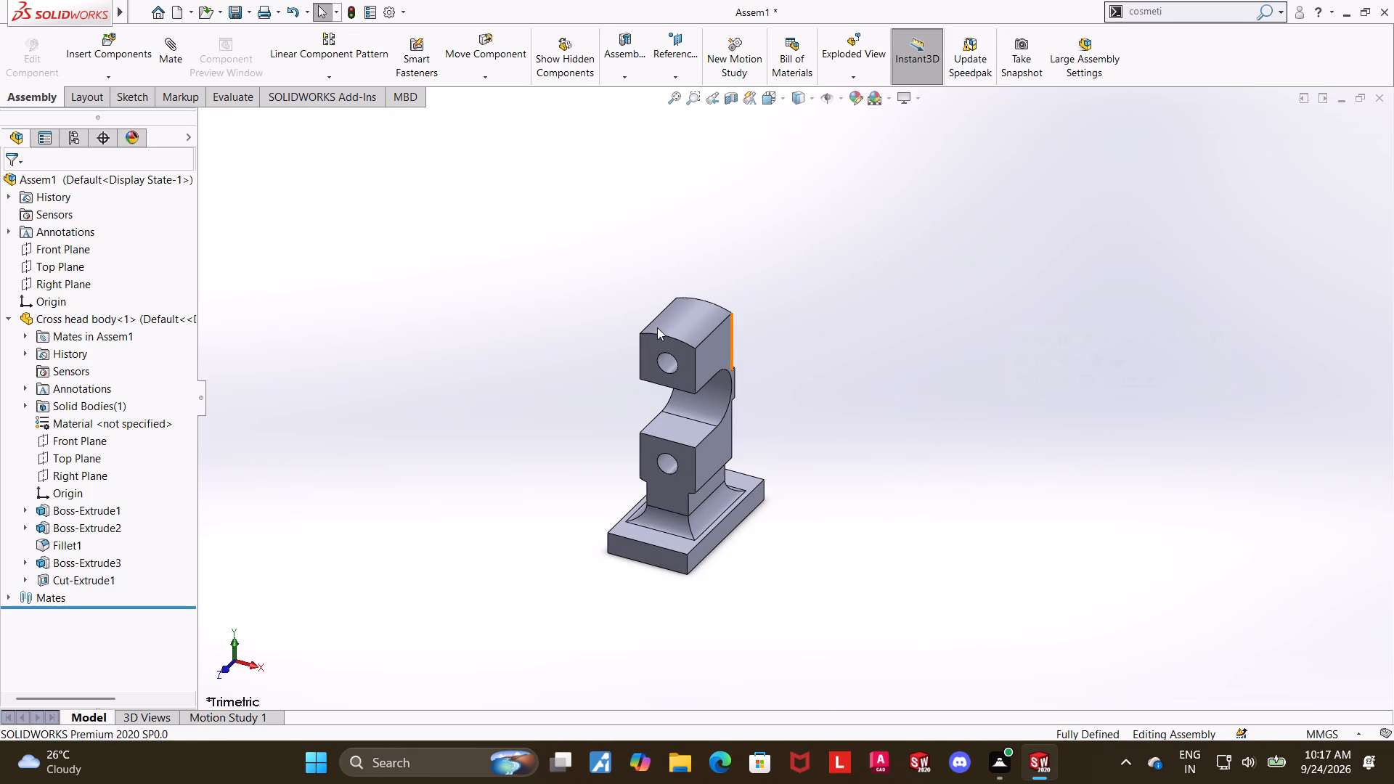
drag(664, 328, 595, 251)
click(1120, 317)
drag(716, 448, 580, 460)
click(1239, 430)
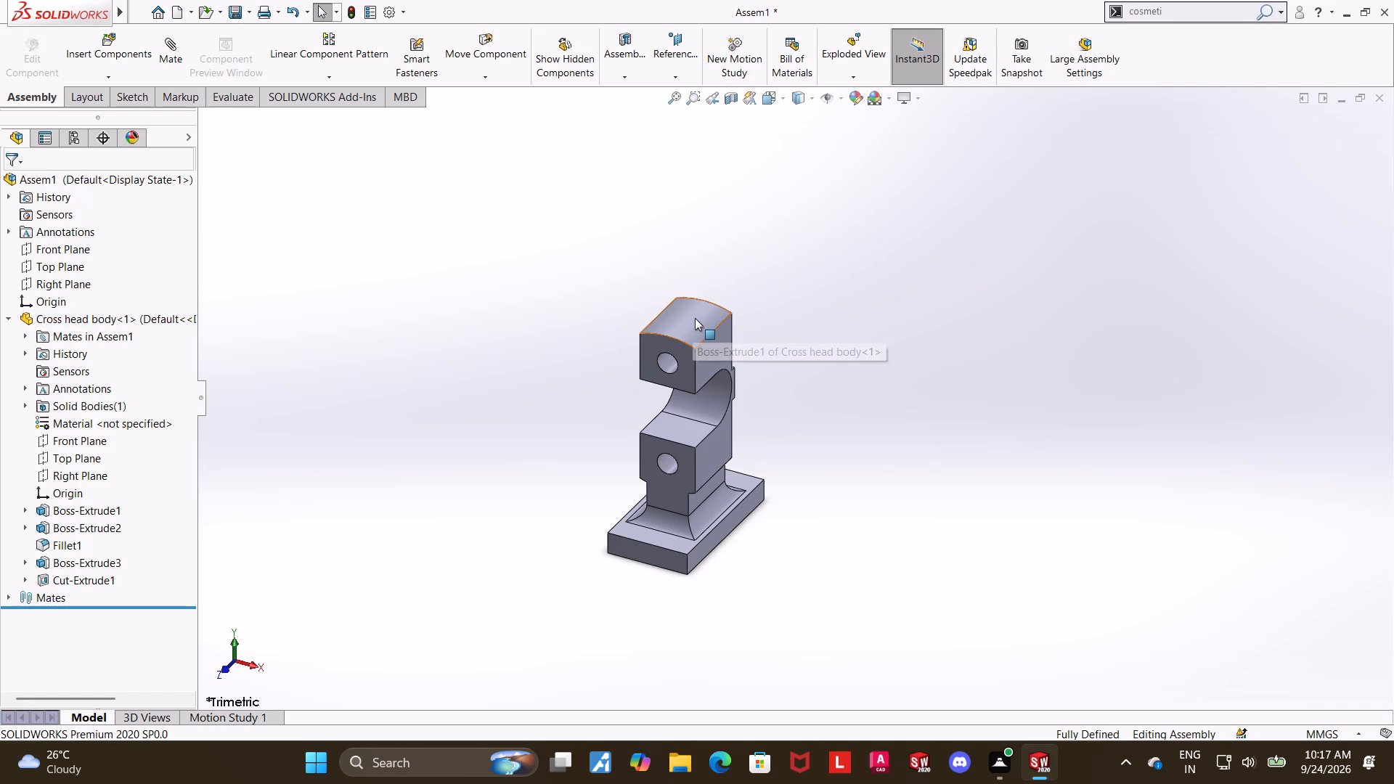
scroll(862, 422, up, 2)
scroll(714, 415, down, 2)
right_click(754, 321)
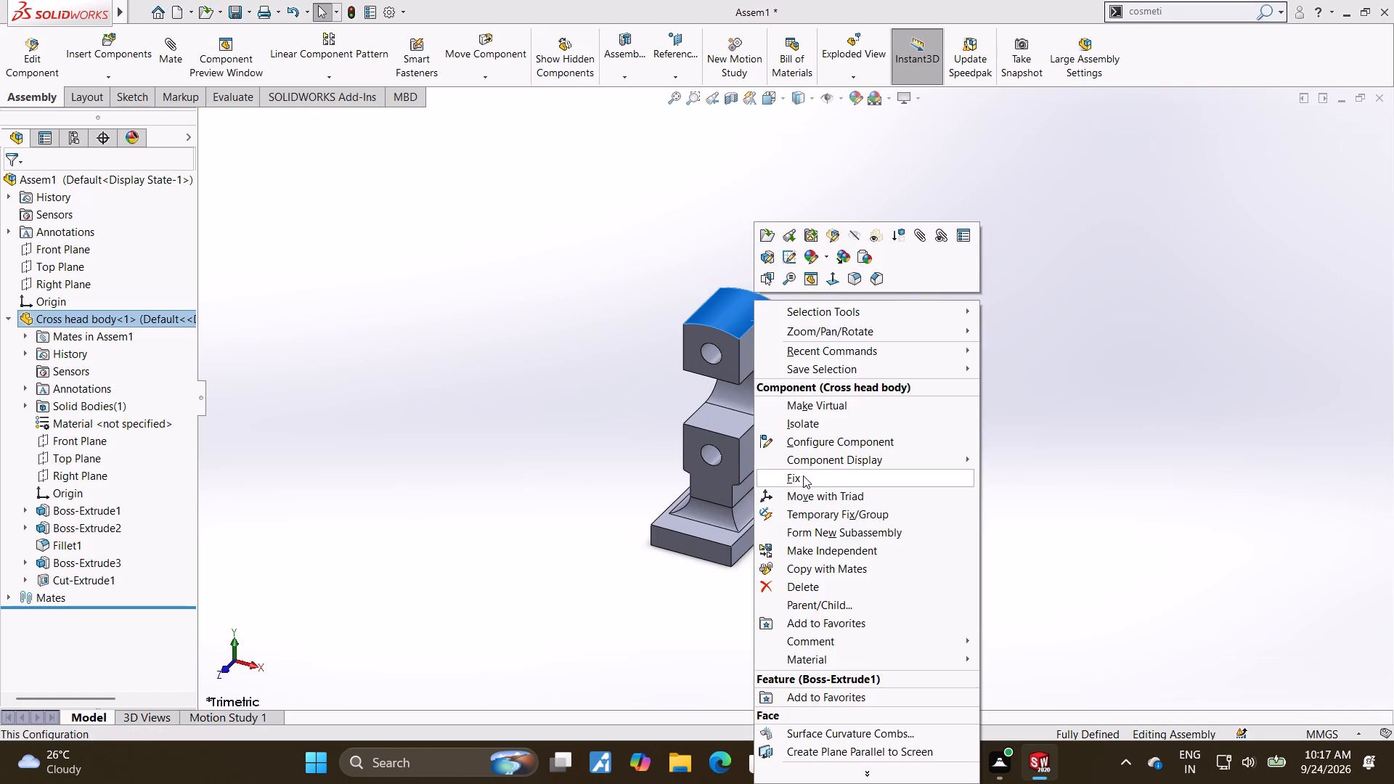
click(803, 475)
click(1073, 396)
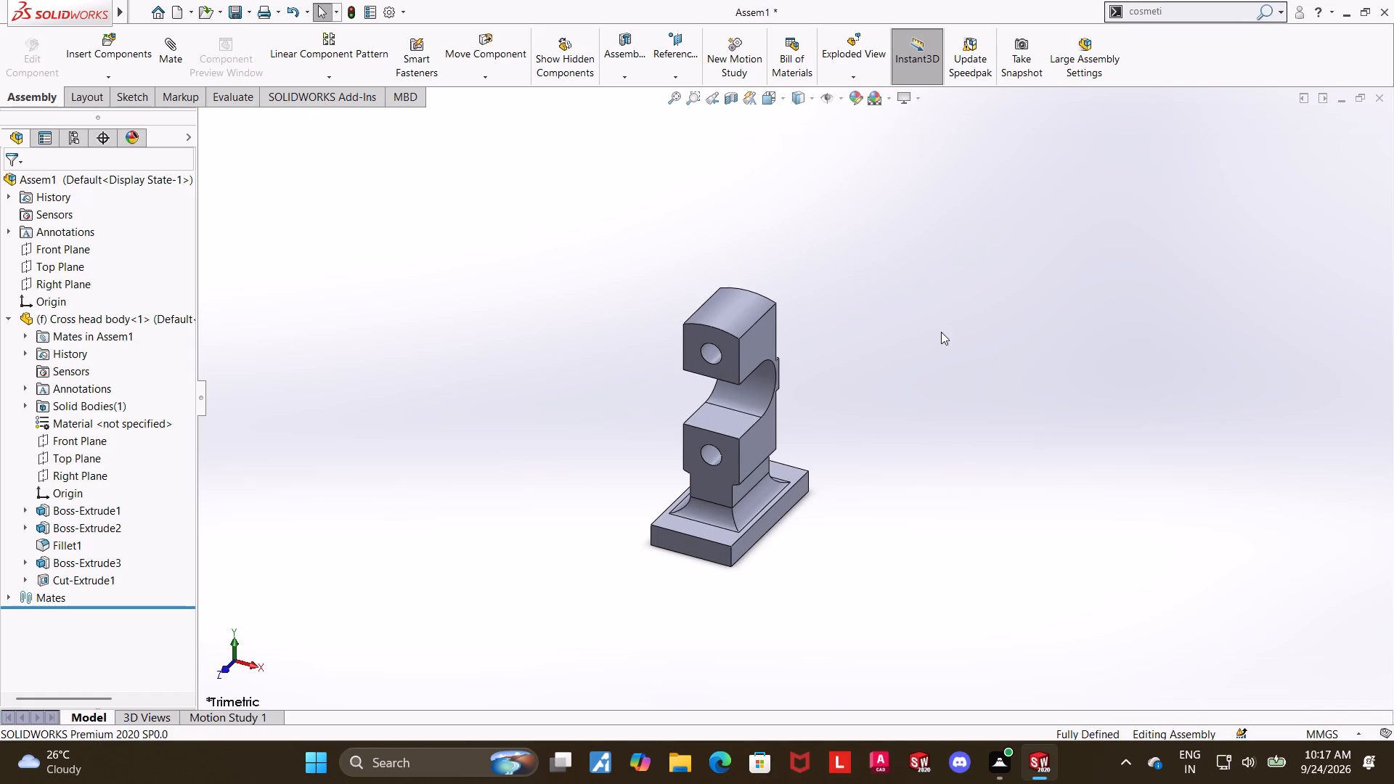
click(941, 332)
Insert the Brasses part into the assembly, placing it beside the Cross head body.
click(86, 55)
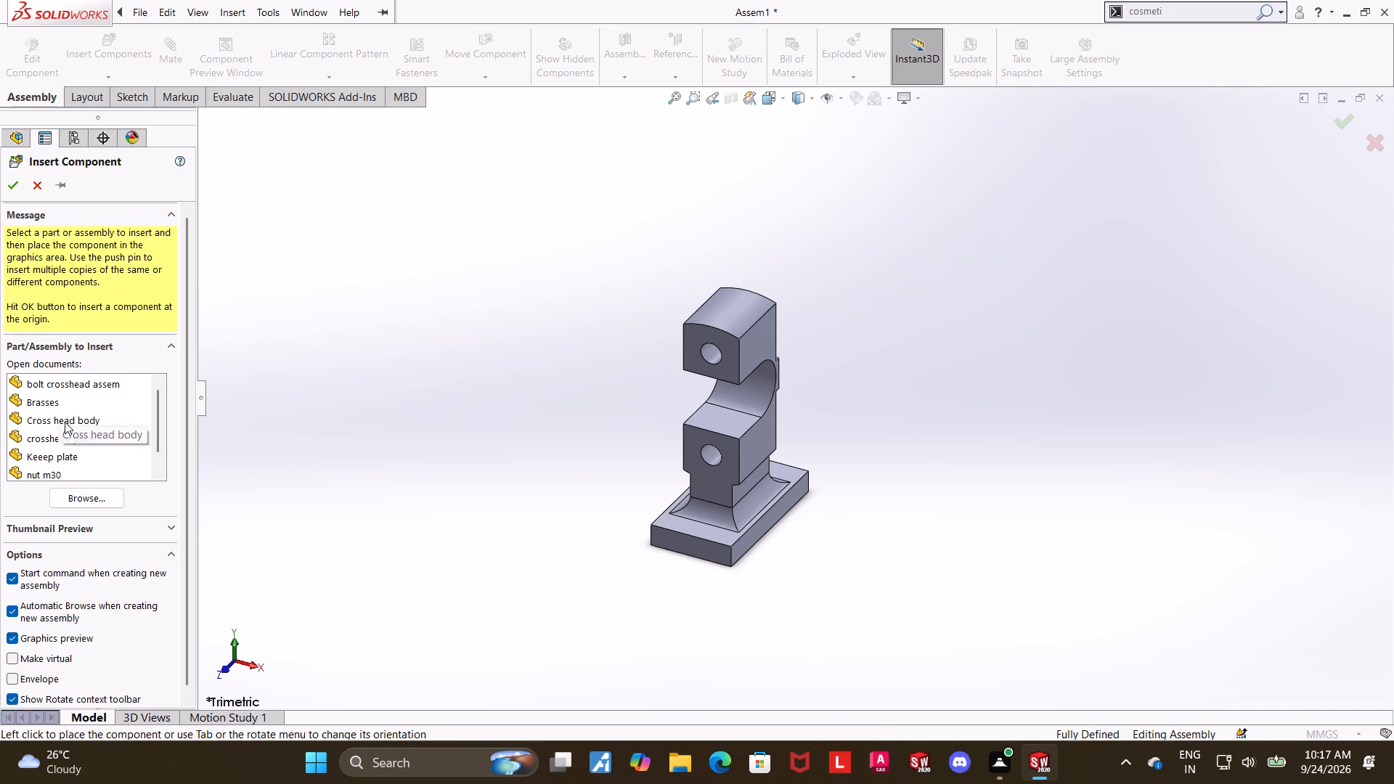
click(43, 403)
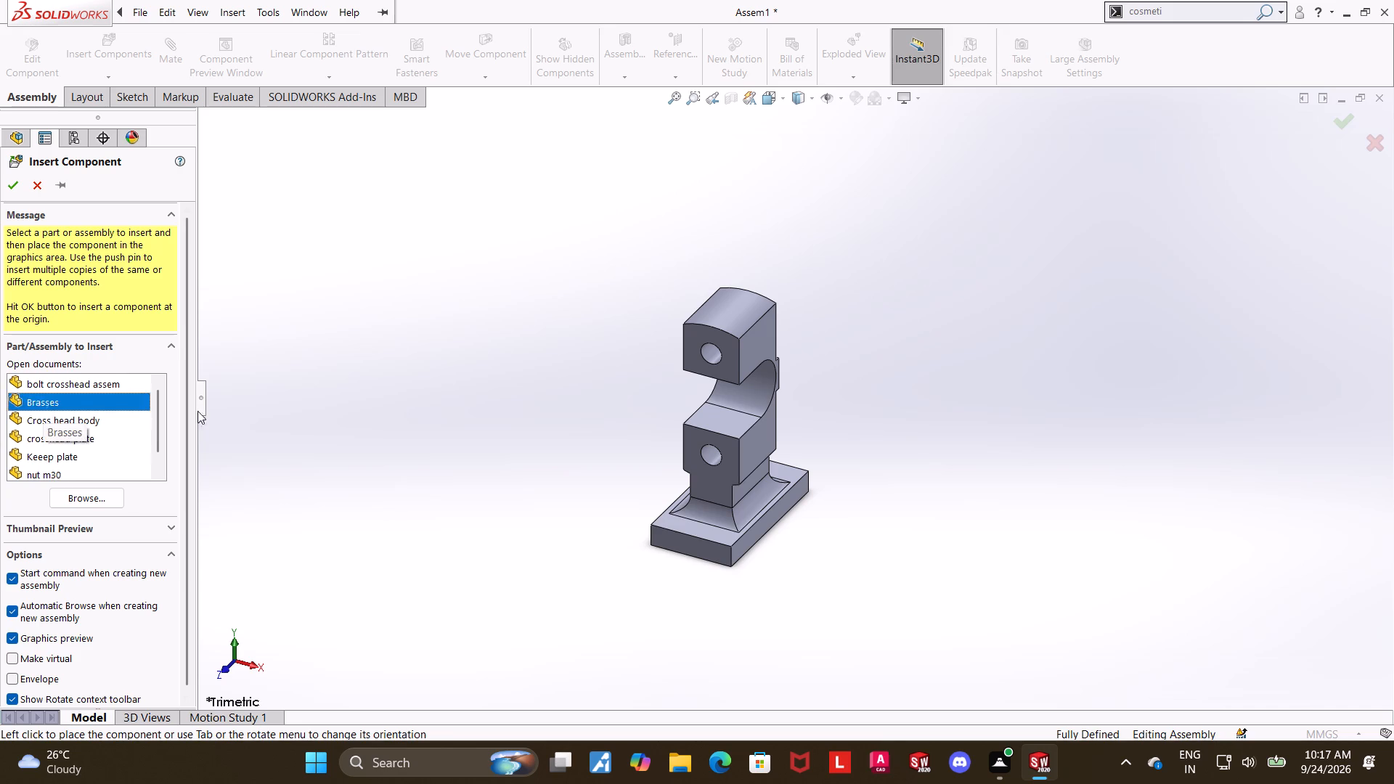
click(454, 405)
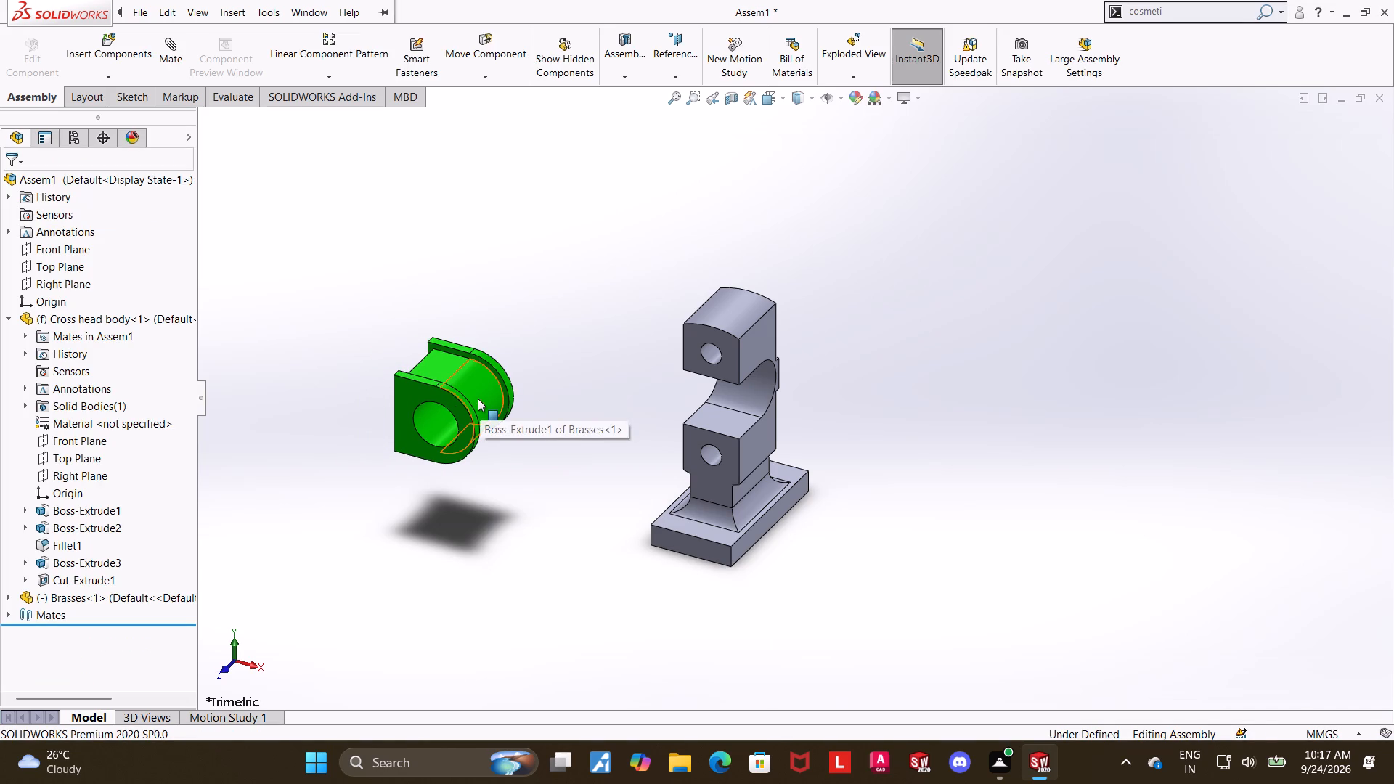
Mate the Brasses' outer cylindrical face concentric with the Cross head body's curved slot face.
click(478, 399)
ctrl+click(757, 384)
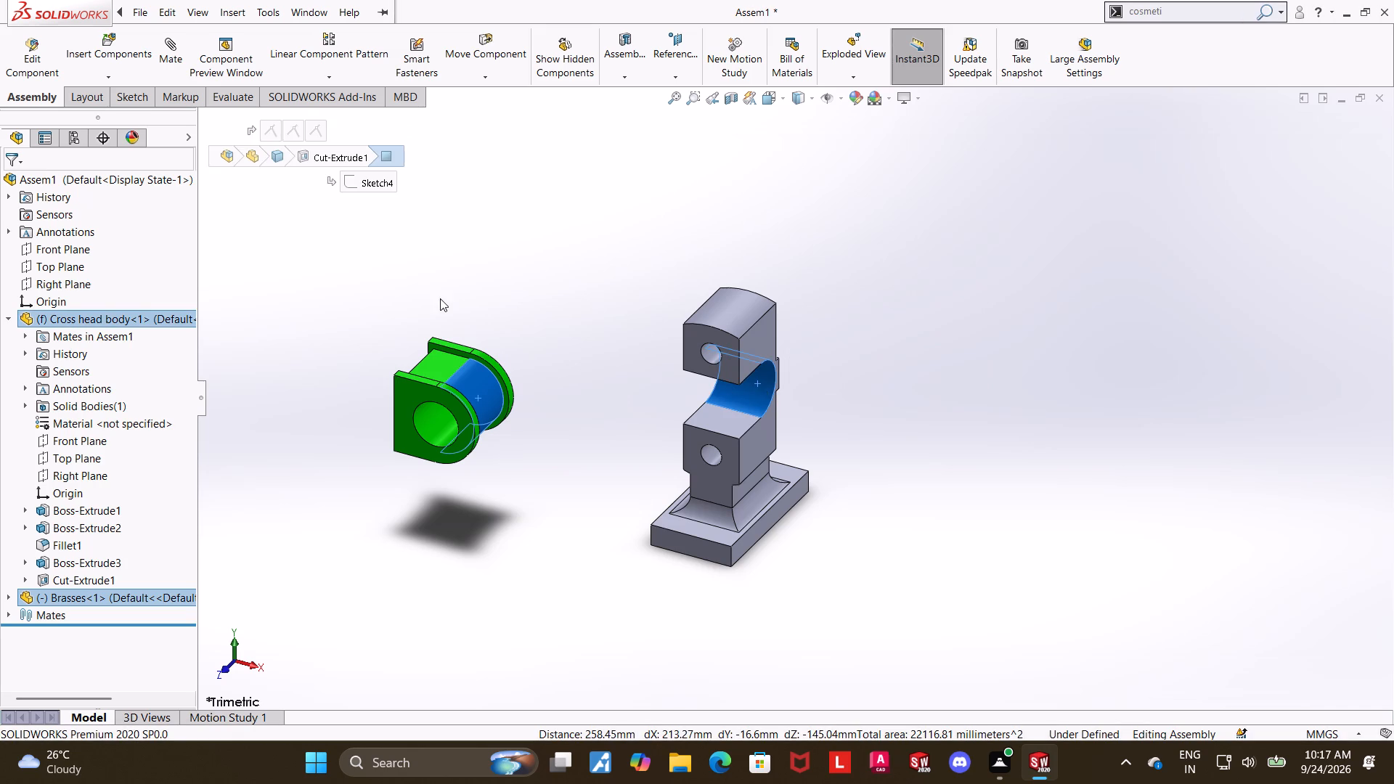
click(190, 61)
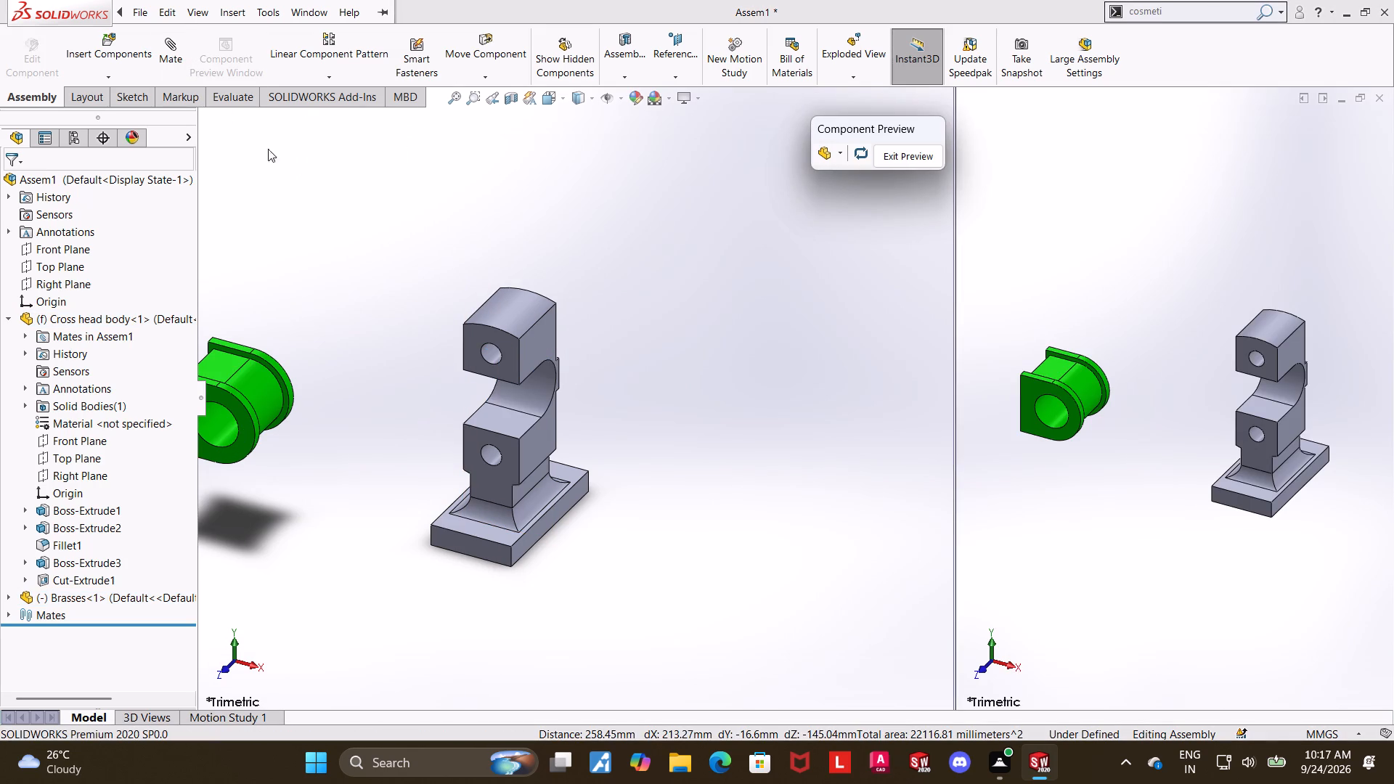
click(892, 165)
click(161, 51)
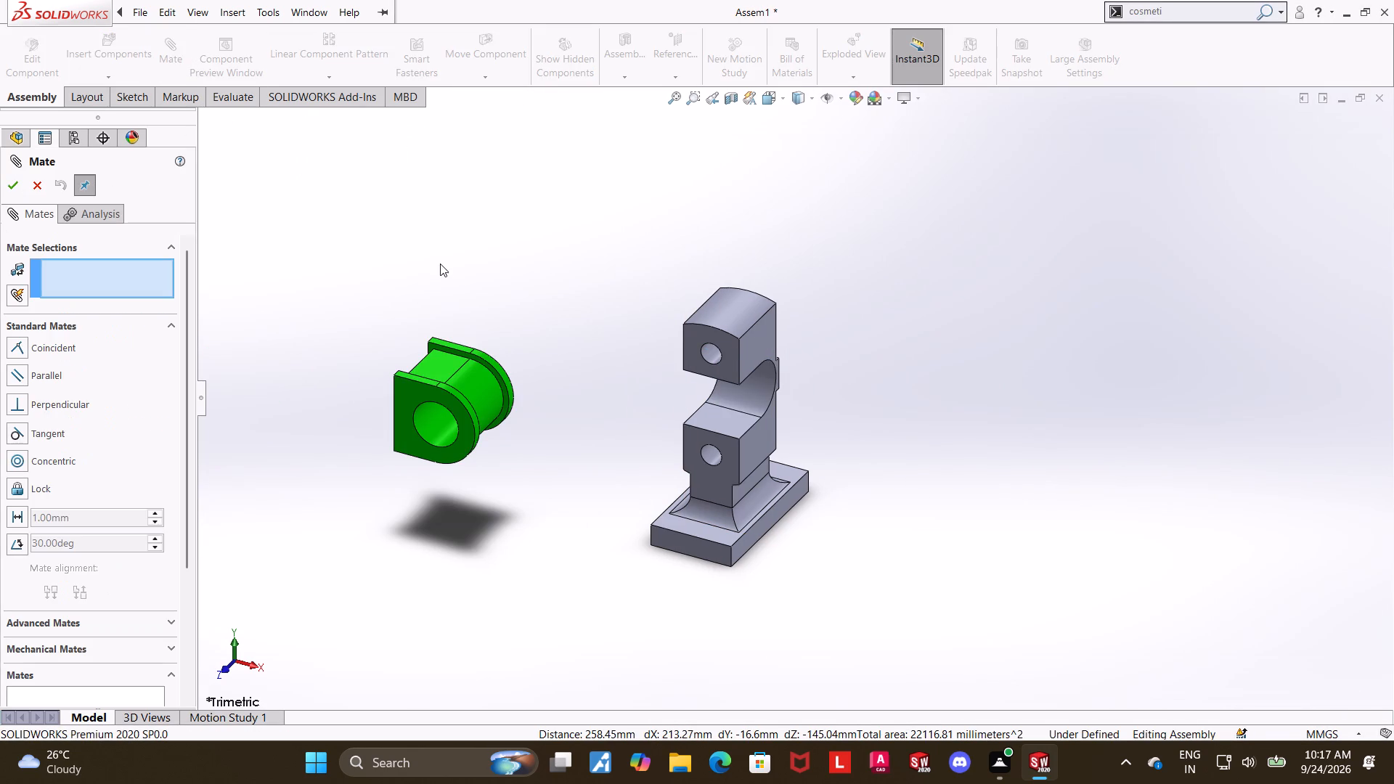
click(478, 393)
ctrl+click(749, 392)
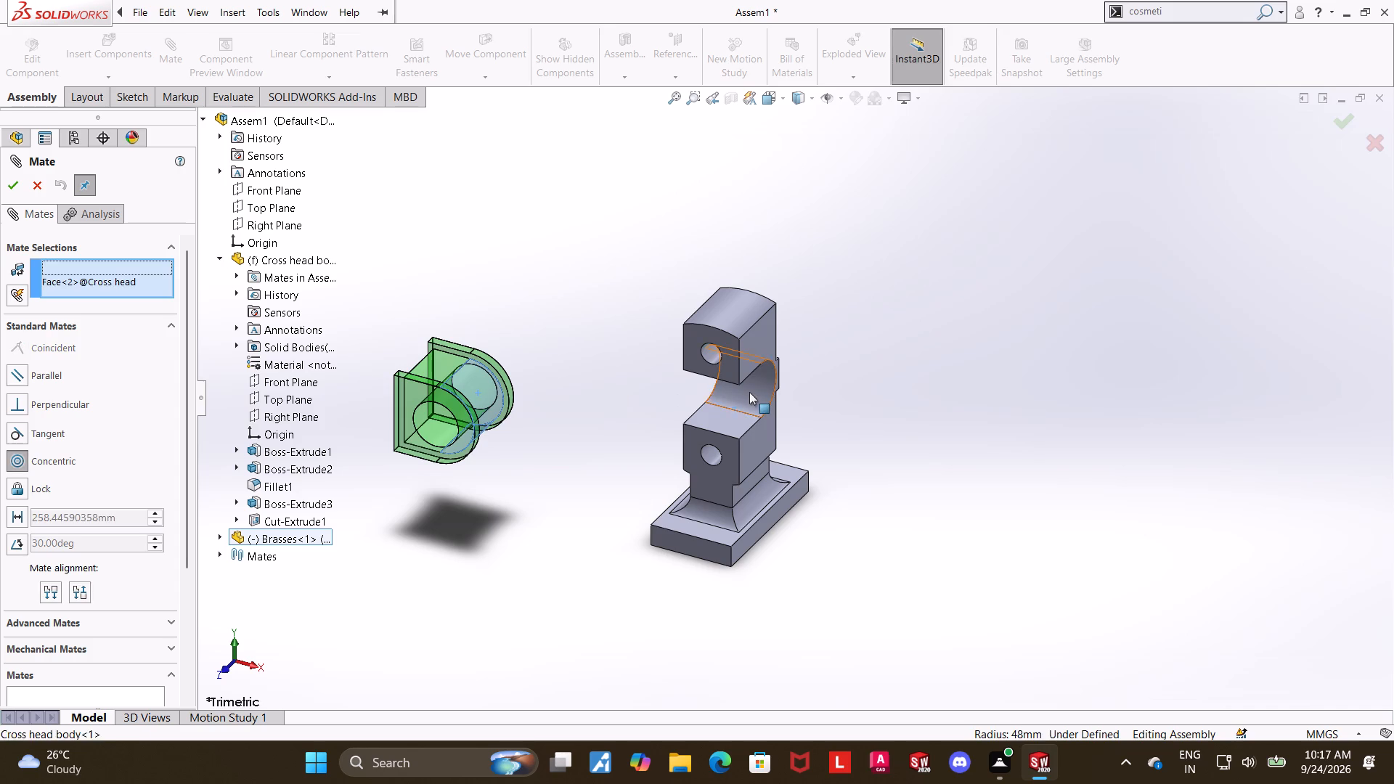
click(16, 195)
Add a coincident mate between the Brasses' flat underside between the flanges and the lower flat face of the Cross head body's slot.
drag(592, 359, 714, 381)
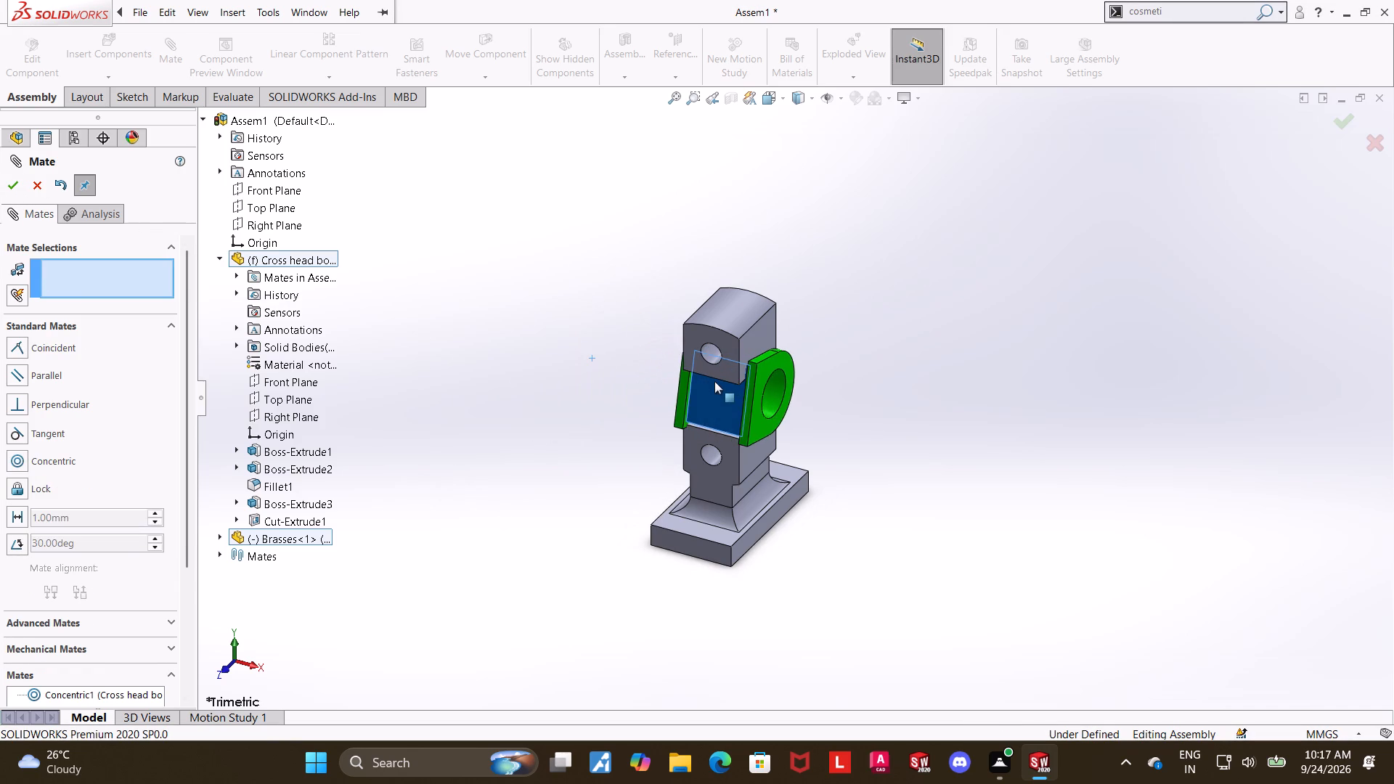
drag(714, 381, 709, 387)
scroll(807, 338, down, 2)
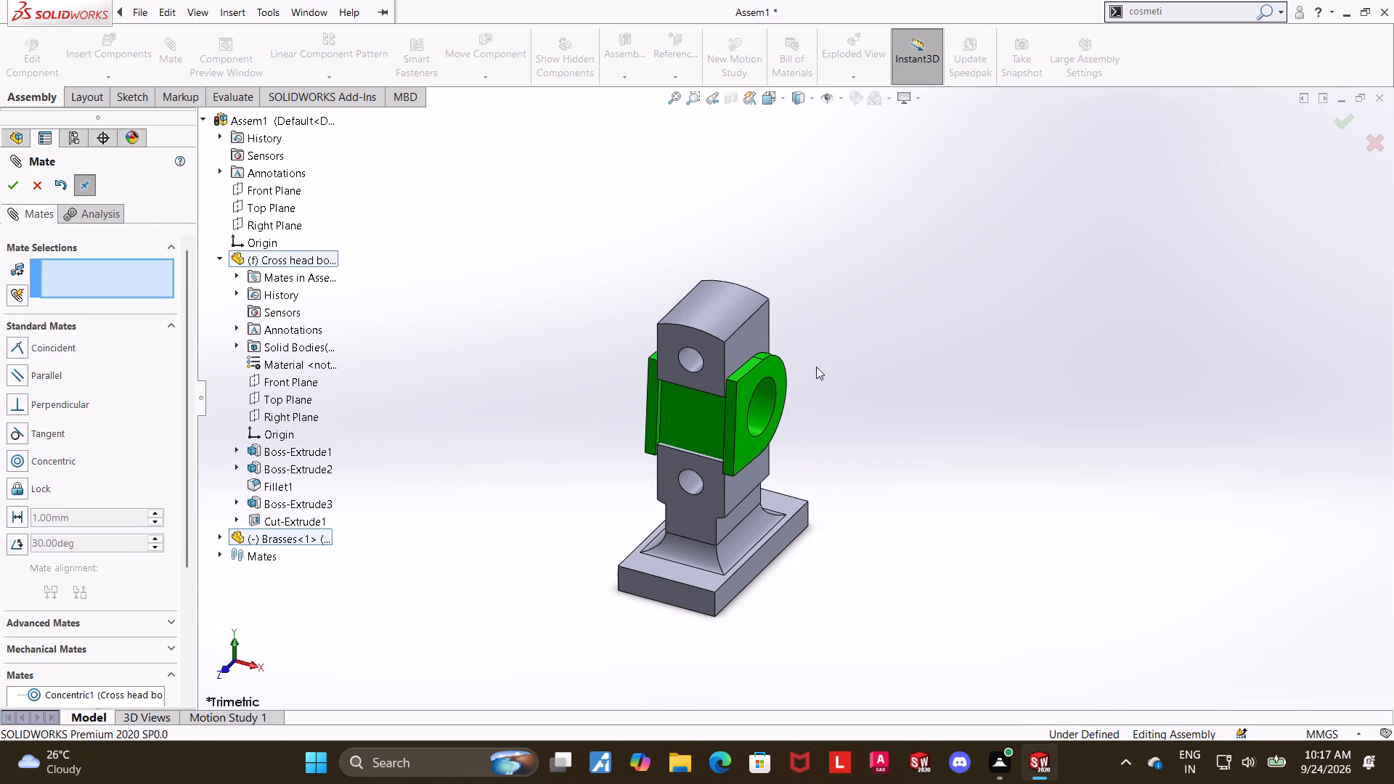
drag(751, 420, 500, 356)
middle_drag(508, 451, 542, 321)
click(440, 414)
middle_drag(973, 430, 937, 603)
ctrl+click(709, 481)
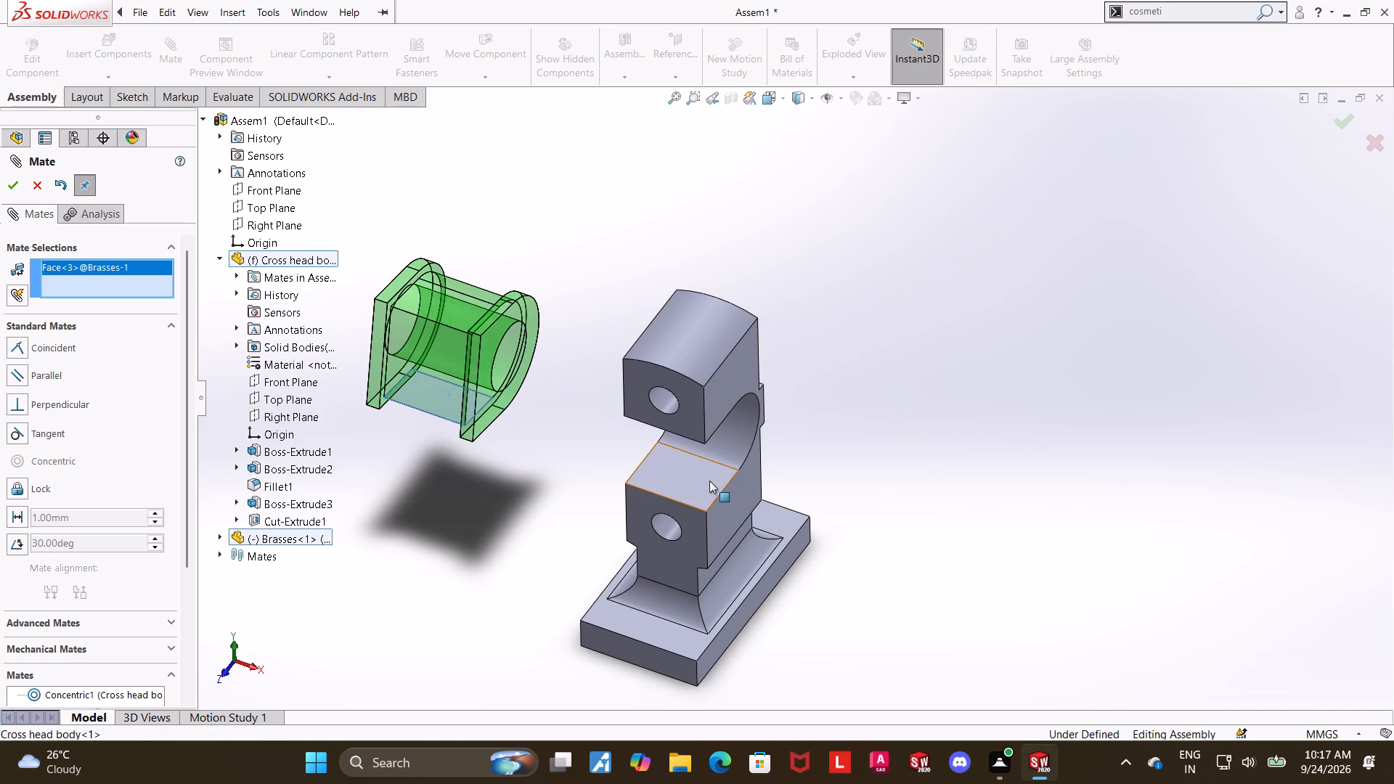
click(20, 181)
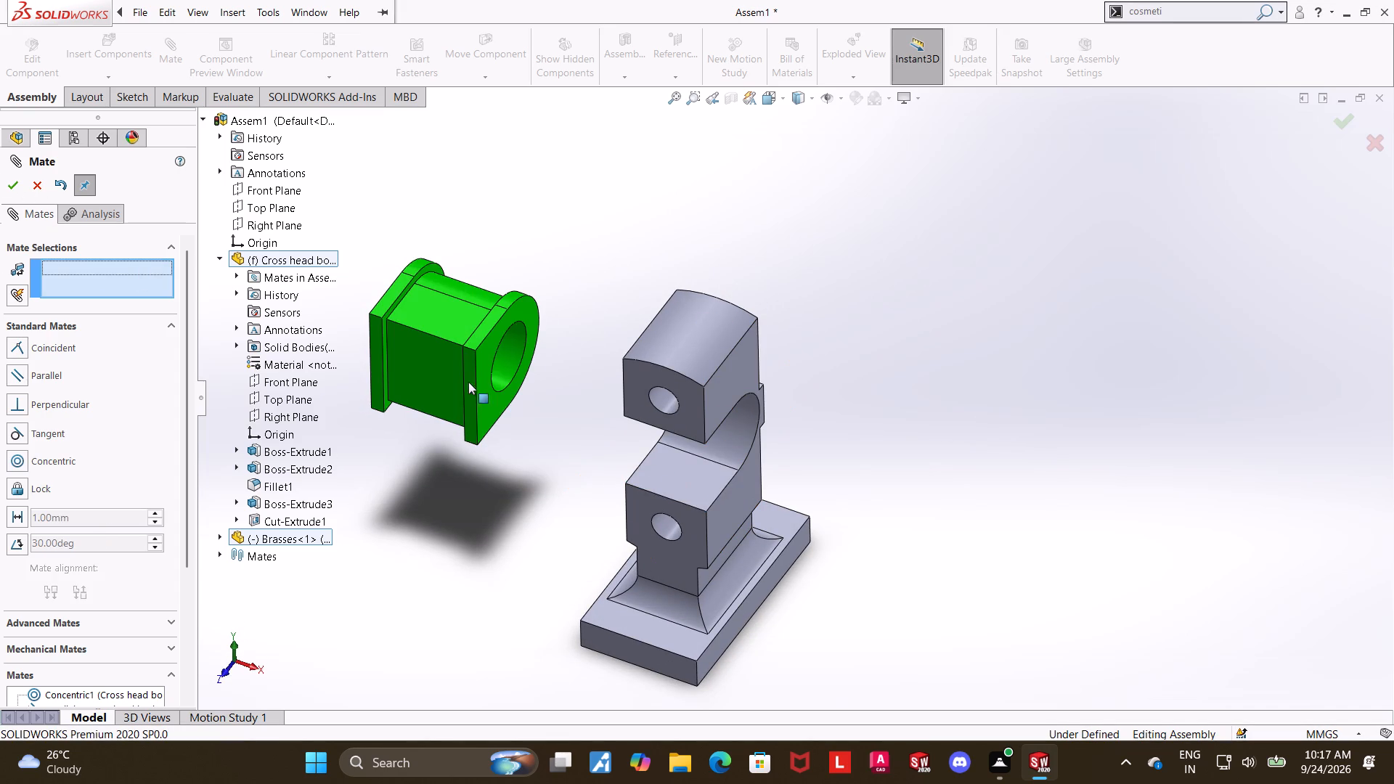
Slide the Brasses into the slot and mate a flange's inner face coincident with the Cross head body's adjacent side face.
drag(513, 354, 763, 436)
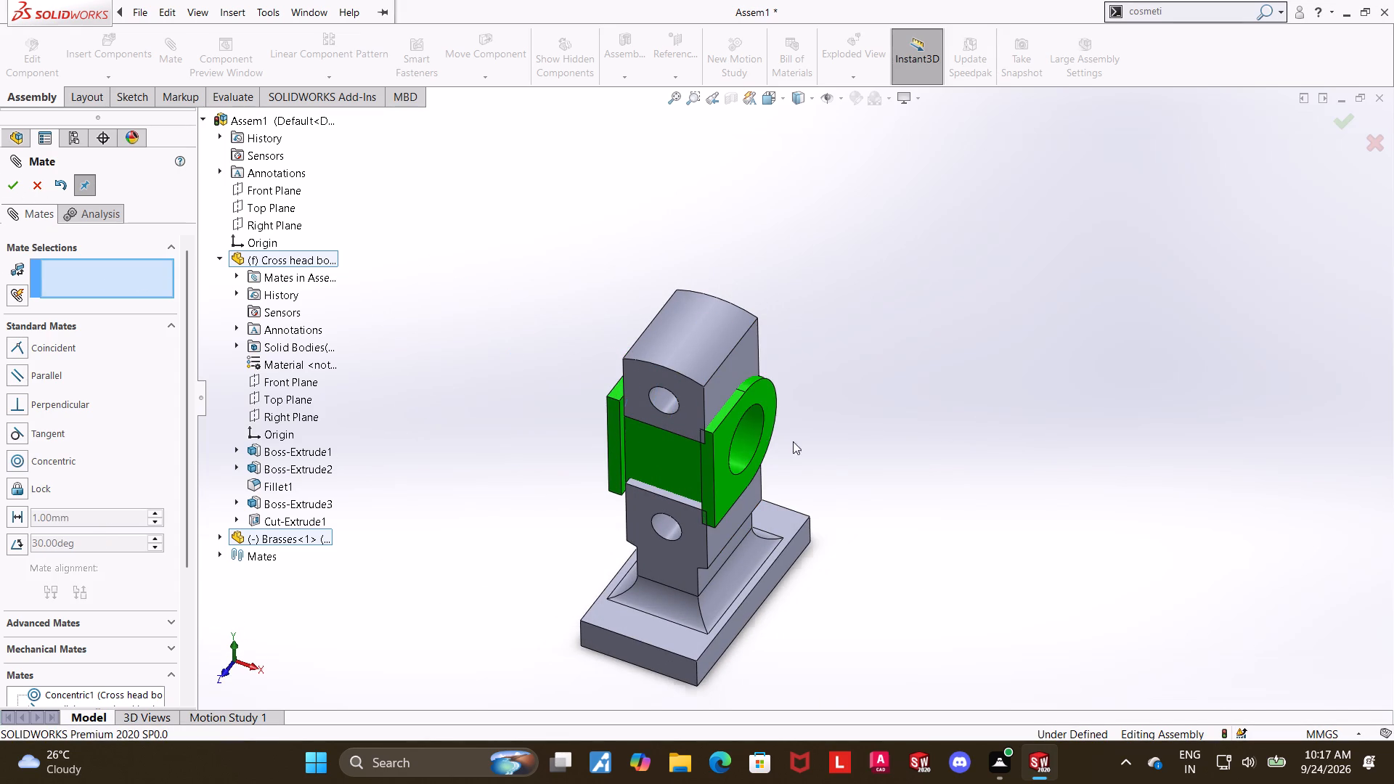
drag(749, 452, 759, 452)
scroll(868, 460, up, 1)
middle_drag(874, 461, 899, 484)
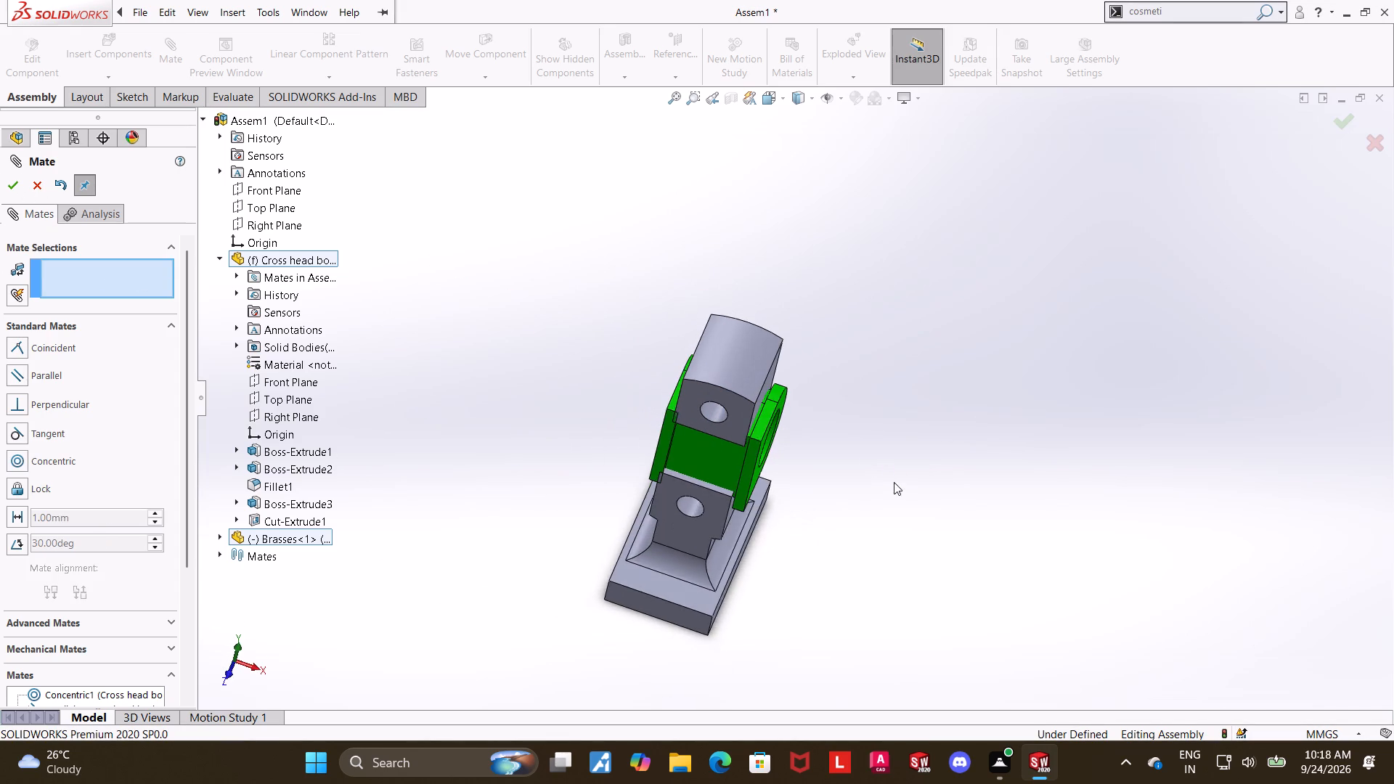
scroll(746, 430, down, 10)
middle_drag(1056, 454, 1070, 489)
scroll(1054, 475, up, 1)
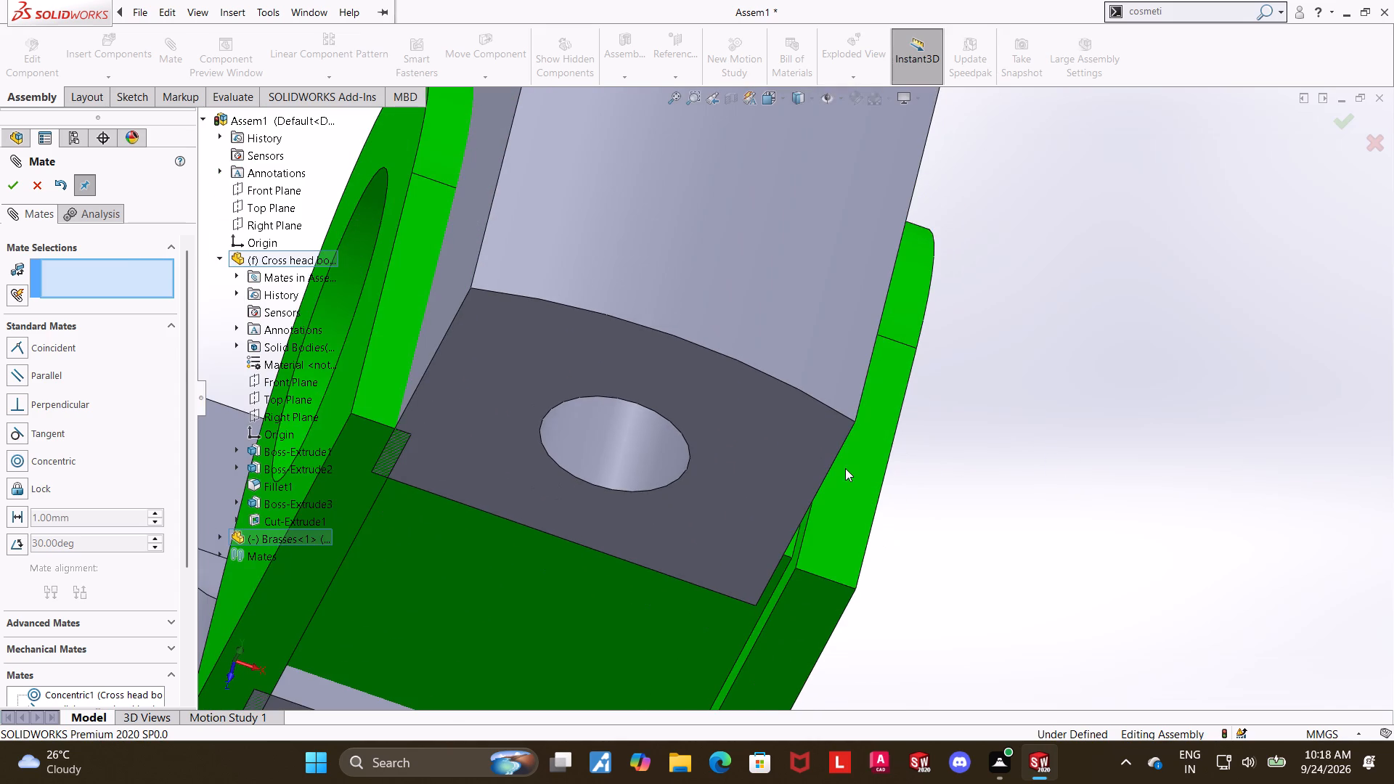
drag(853, 468, 925, 505)
click(1102, 514)
middle_drag(1103, 510, 1125, 523)
scroll(1125, 523, up, 1)
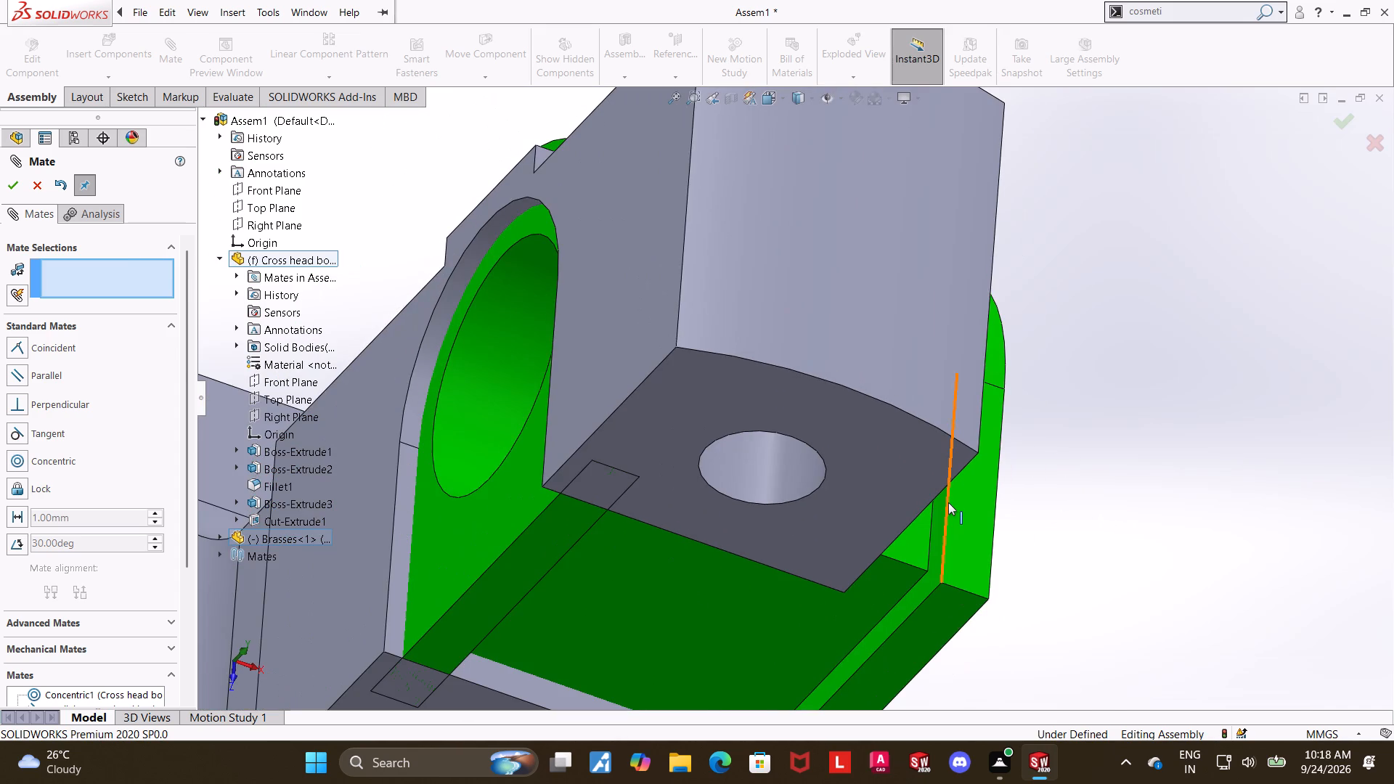
click(943, 502)
scroll(1178, 499, up, 1)
middle_drag(1153, 495, 1093, 479)
scroll(1130, 491, down, 1)
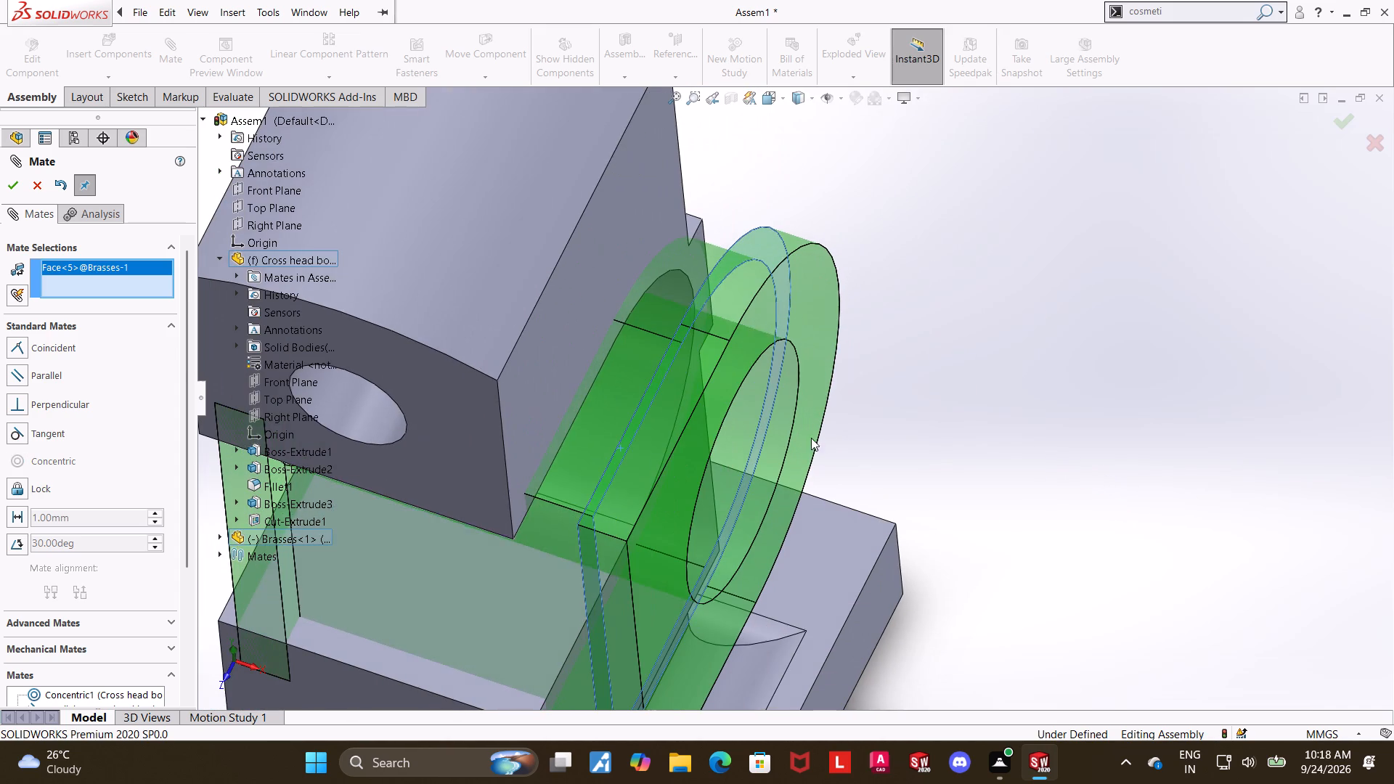
ctrl+click(560, 388)
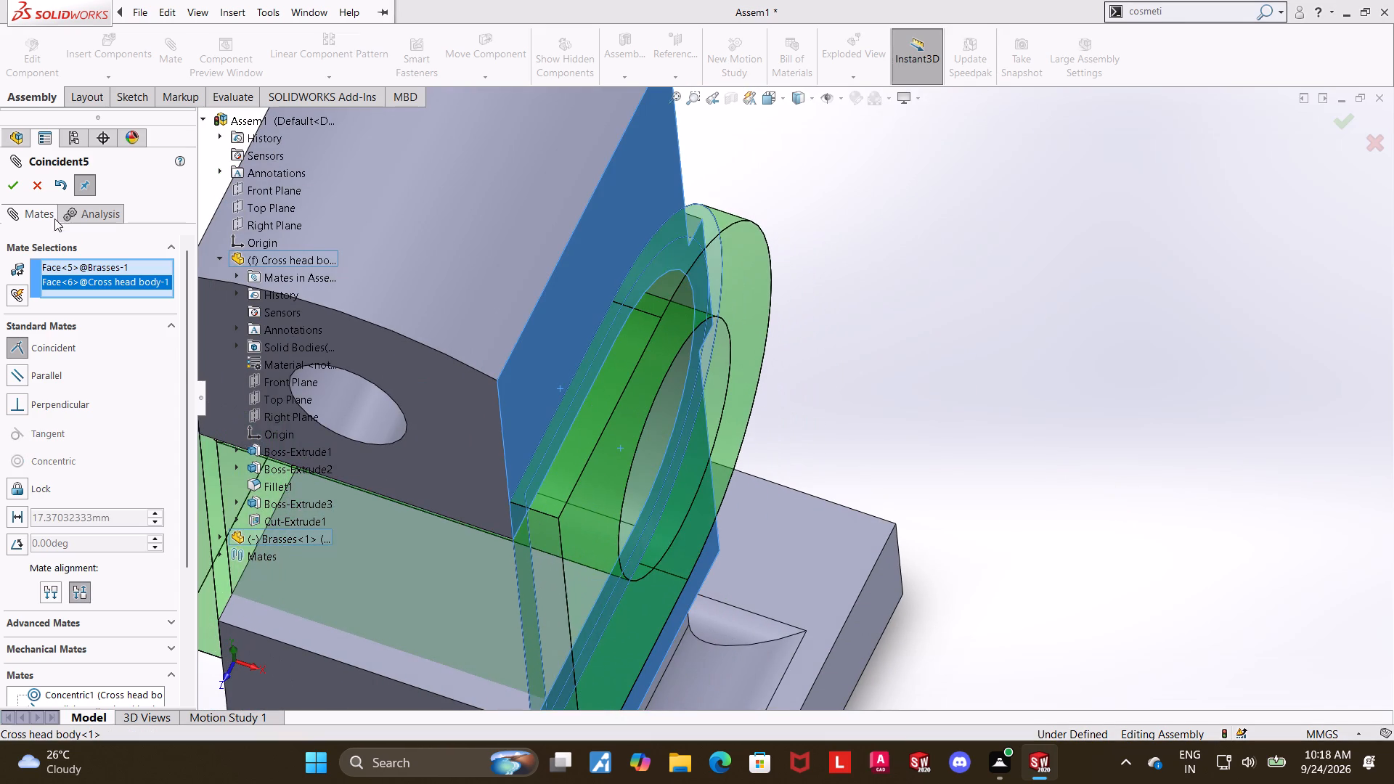
click(14, 176)
Examine the fit of the Brasses in the Cross head body's slot from several sides and test it for movement.
scroll(910, 492, up, 4)
middle_drag(922, 486, 947, 492)
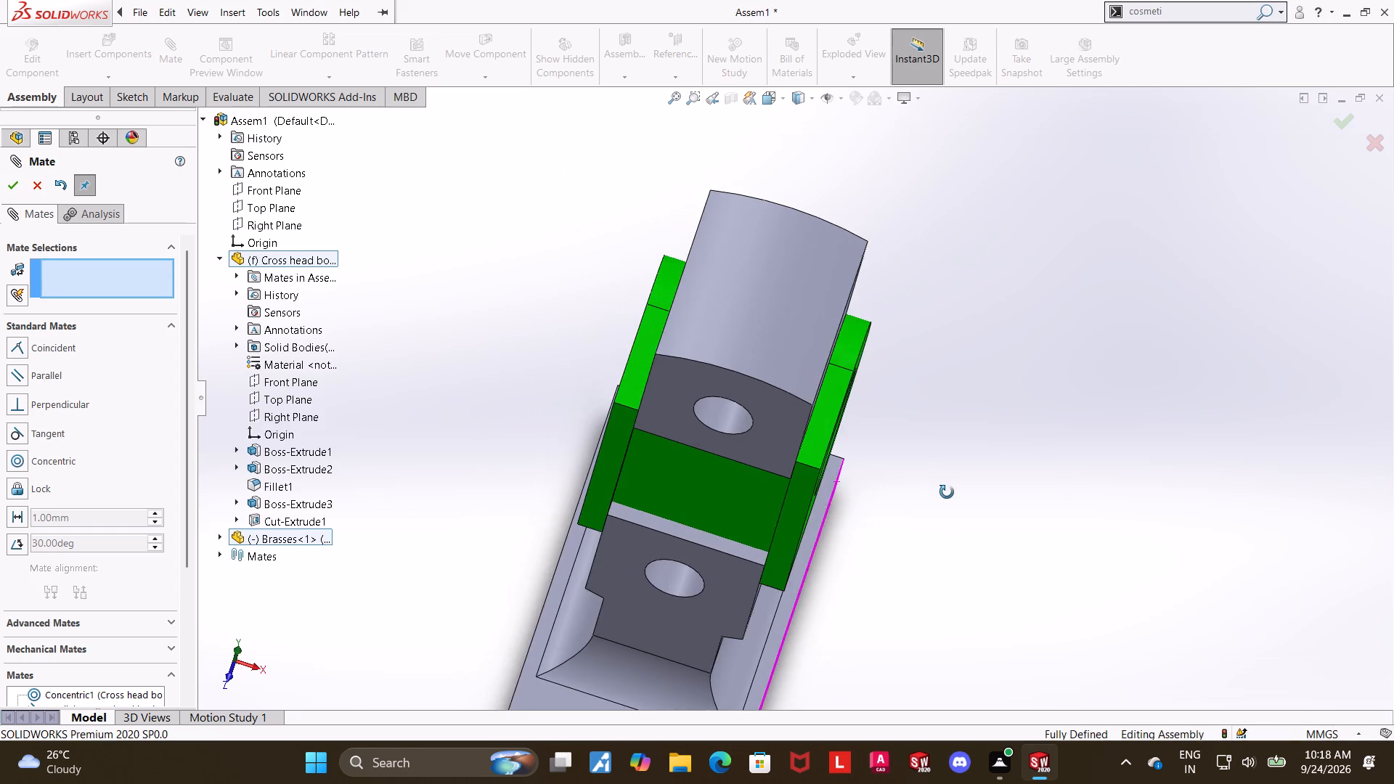
middle_drag(947, 492, 953, 495)
drag(761, 507, 635, 514)
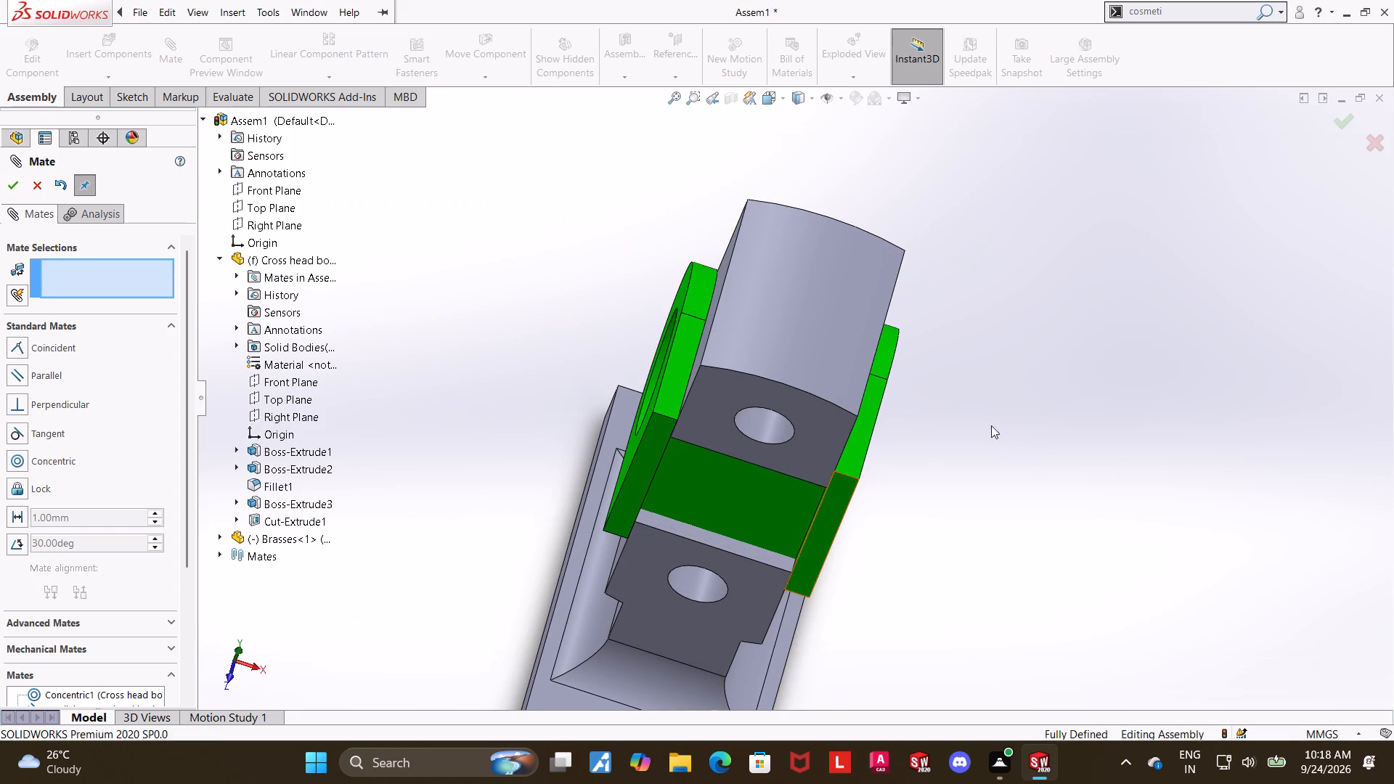
middle_drag(980, 387, 982, 346)
middle_drag(811, 356, 892, 306)
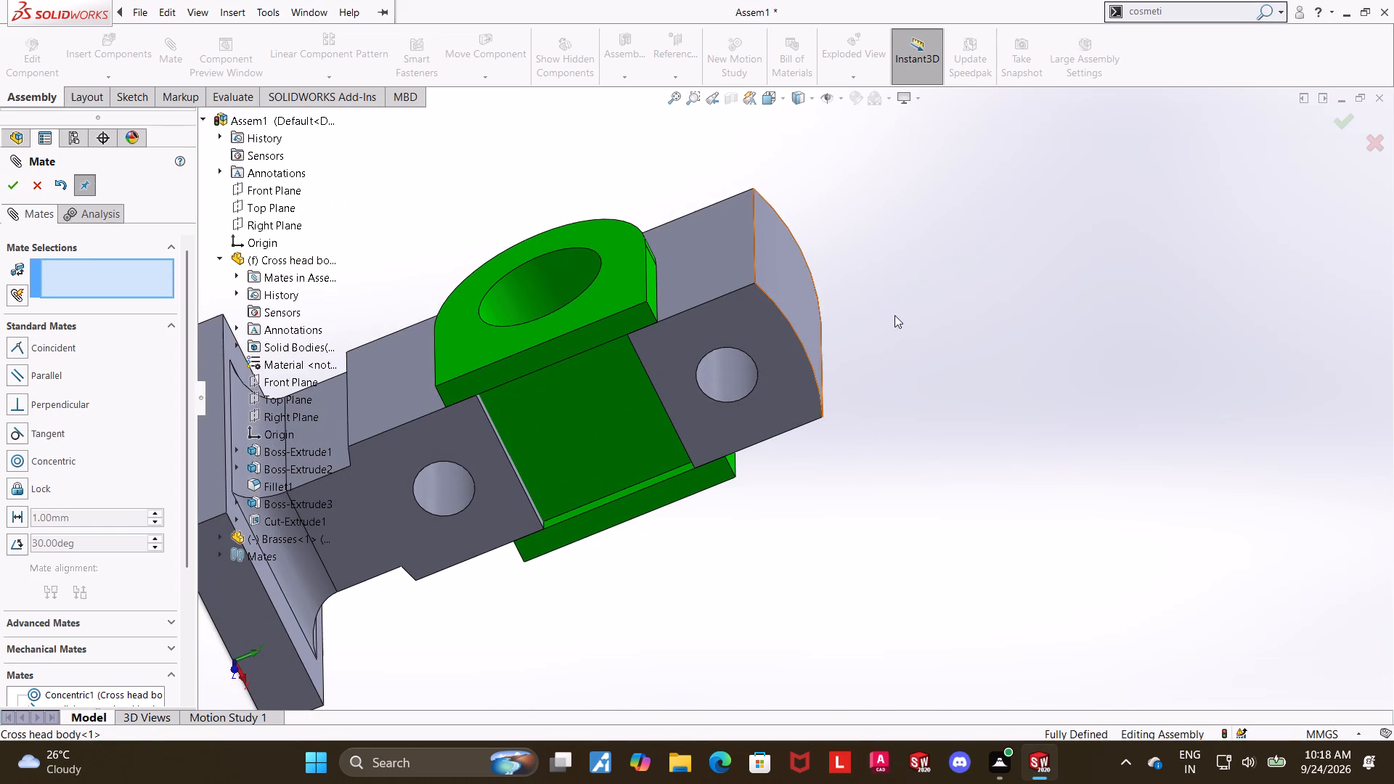
middle_drag(876, 309, 998, 311)
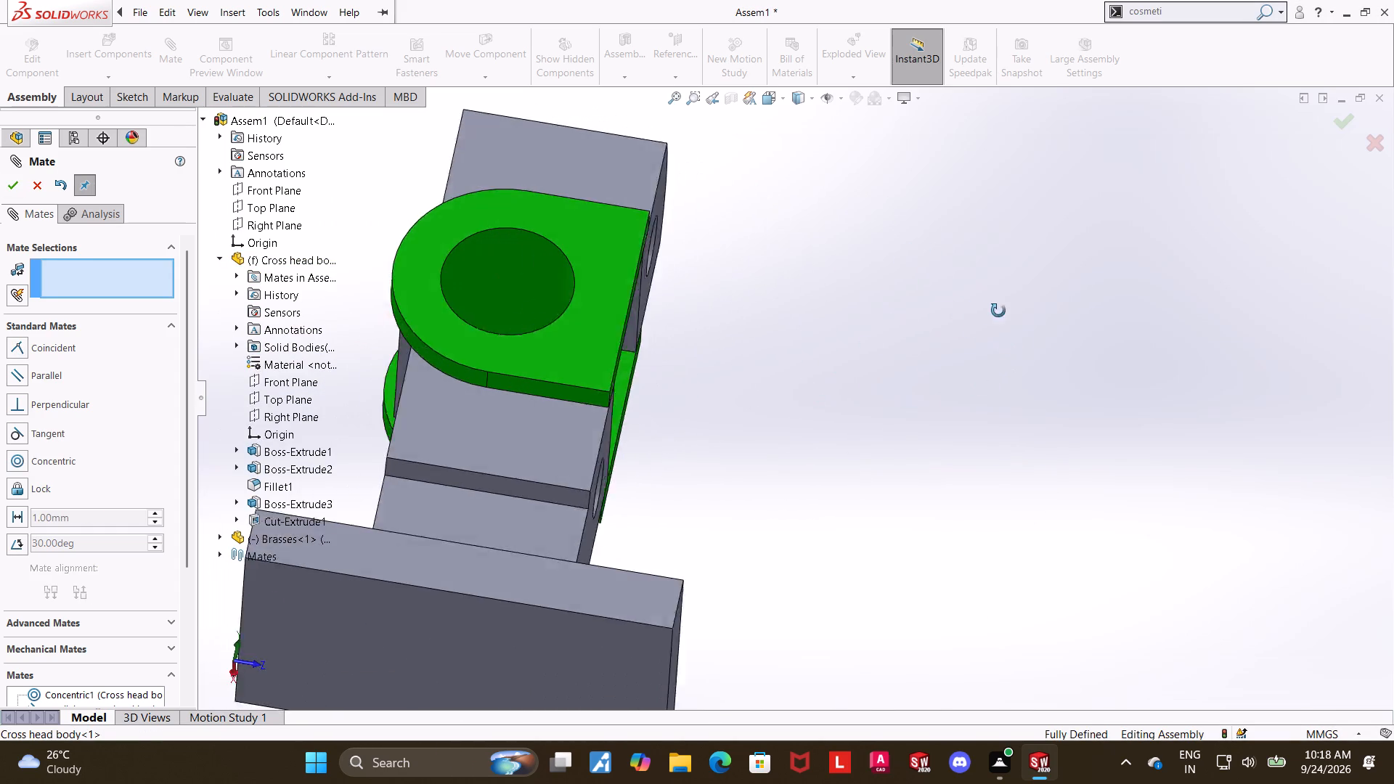
middle_drag(998, 311, 1022, 330)
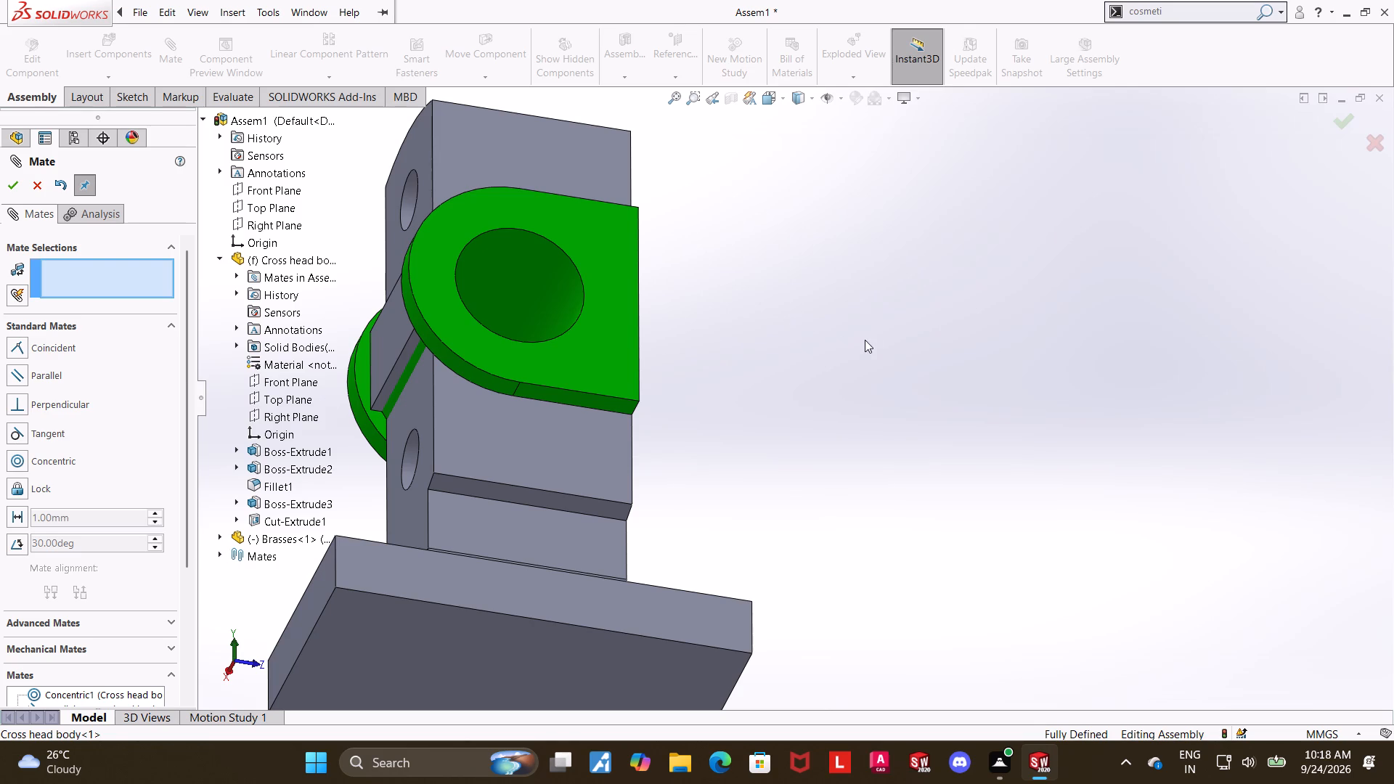
middle_drag(503, 290, 489, 415)
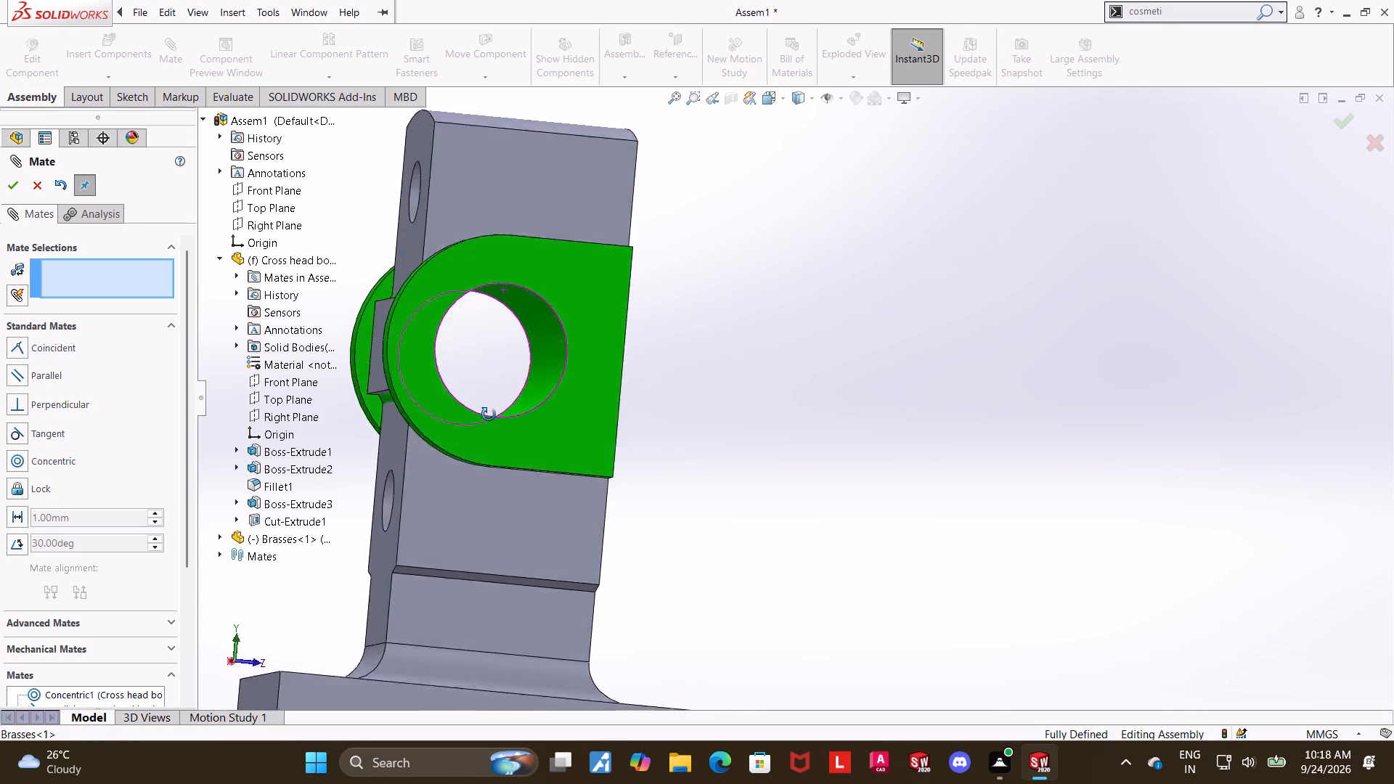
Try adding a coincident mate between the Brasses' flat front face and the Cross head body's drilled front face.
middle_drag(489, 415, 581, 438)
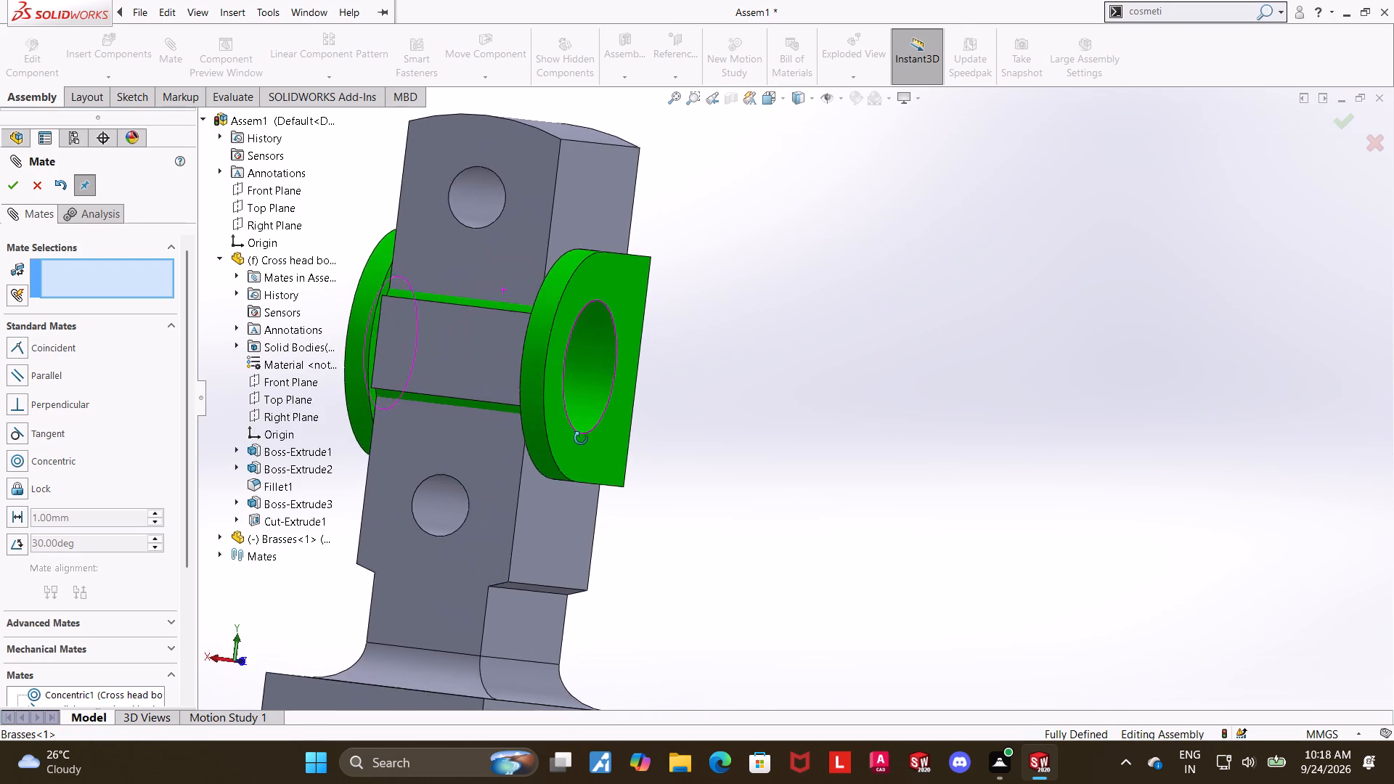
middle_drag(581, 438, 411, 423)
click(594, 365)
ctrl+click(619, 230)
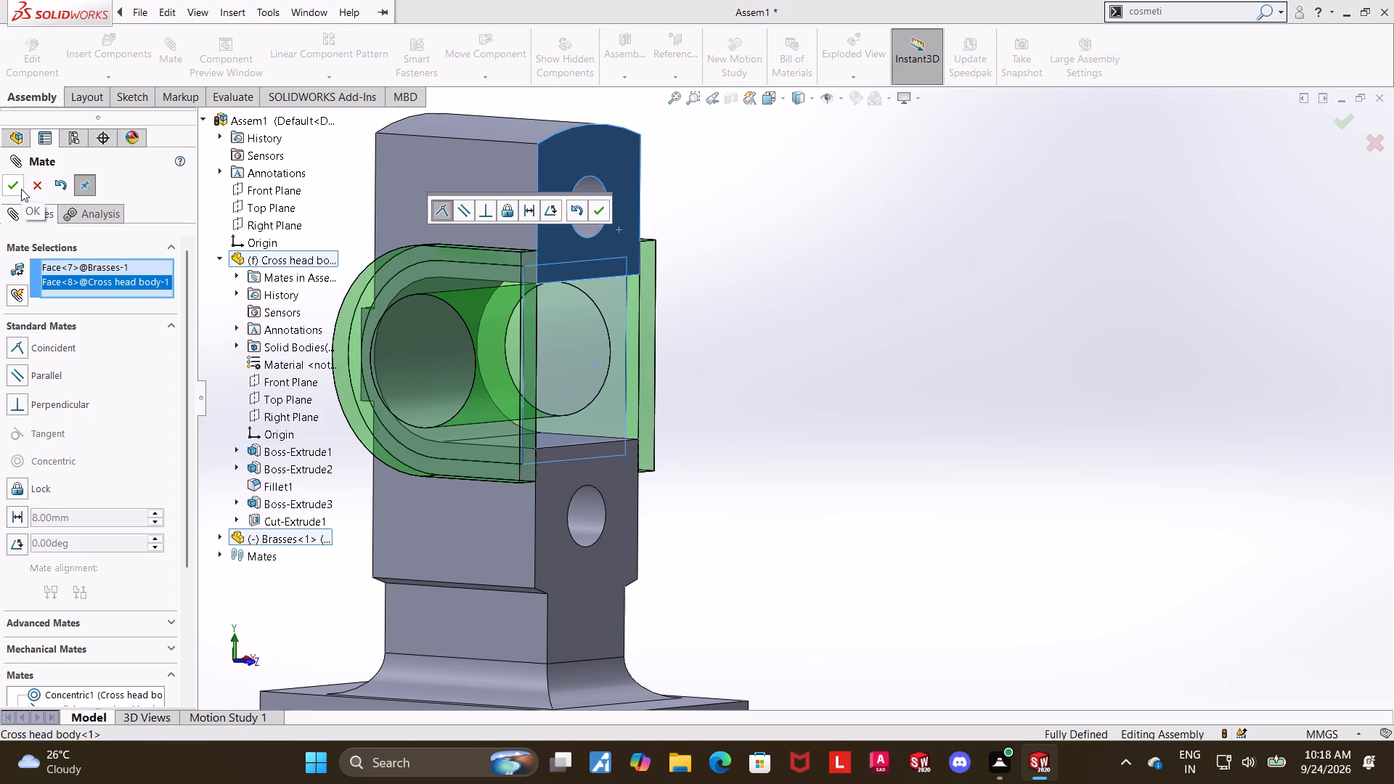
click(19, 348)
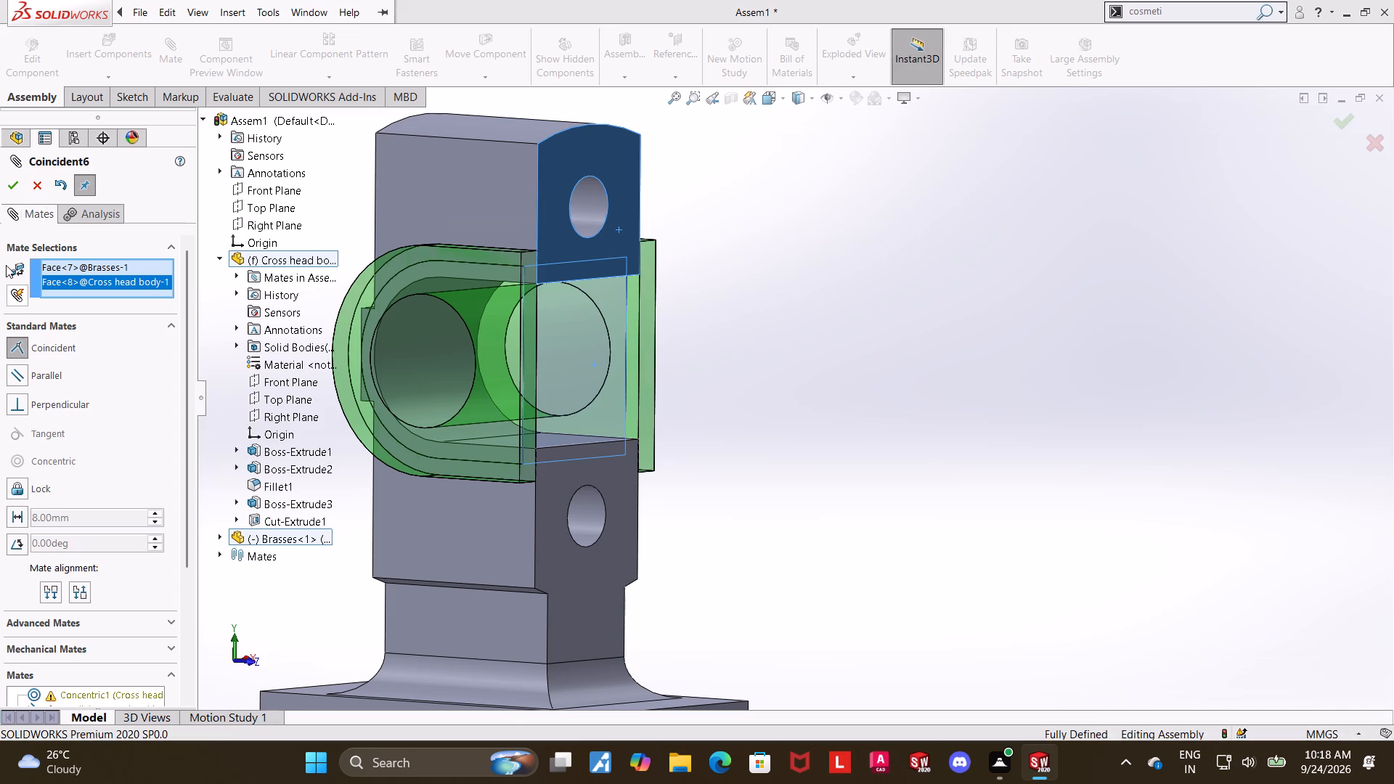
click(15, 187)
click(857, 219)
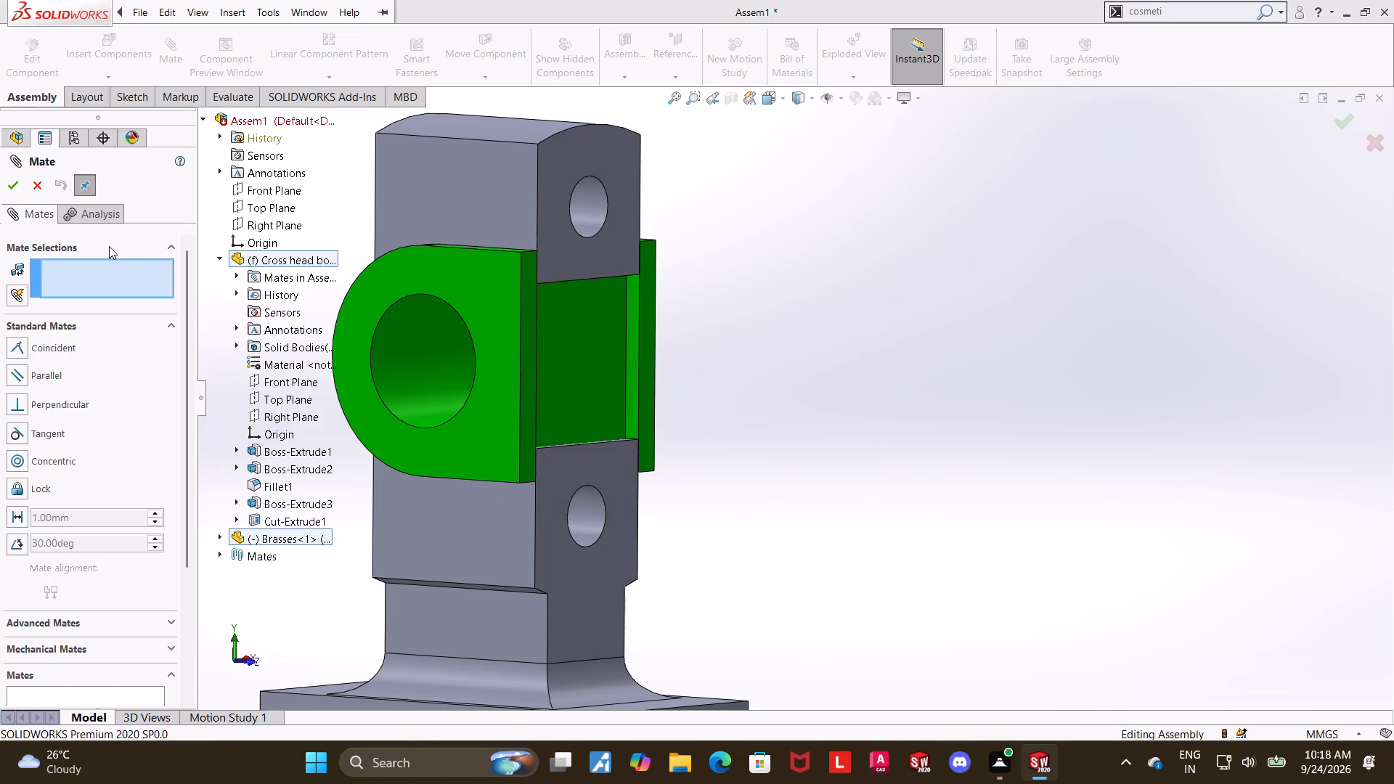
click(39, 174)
Undo the mates between the Brasses and the Cross head body and expand the mates list.
key(ctrl+z)
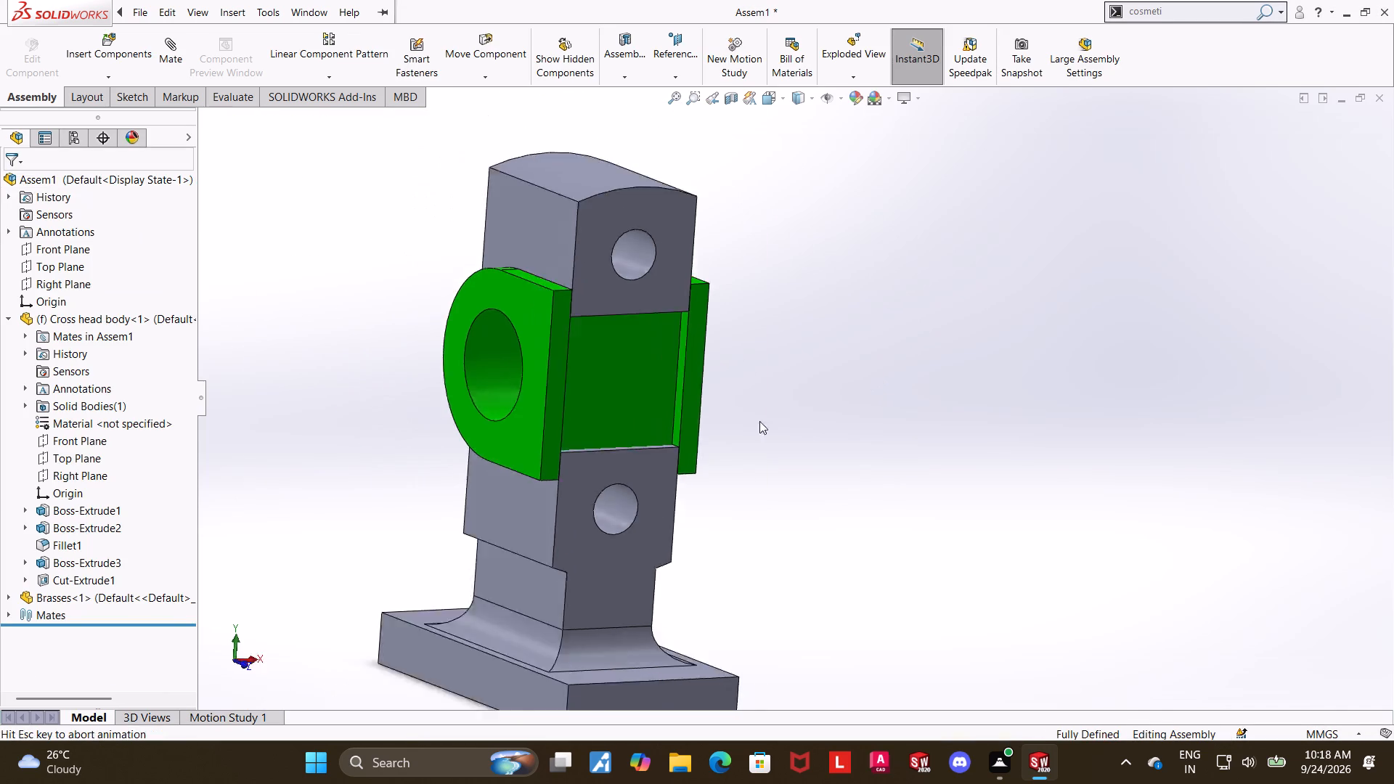
key(ctrl+z)
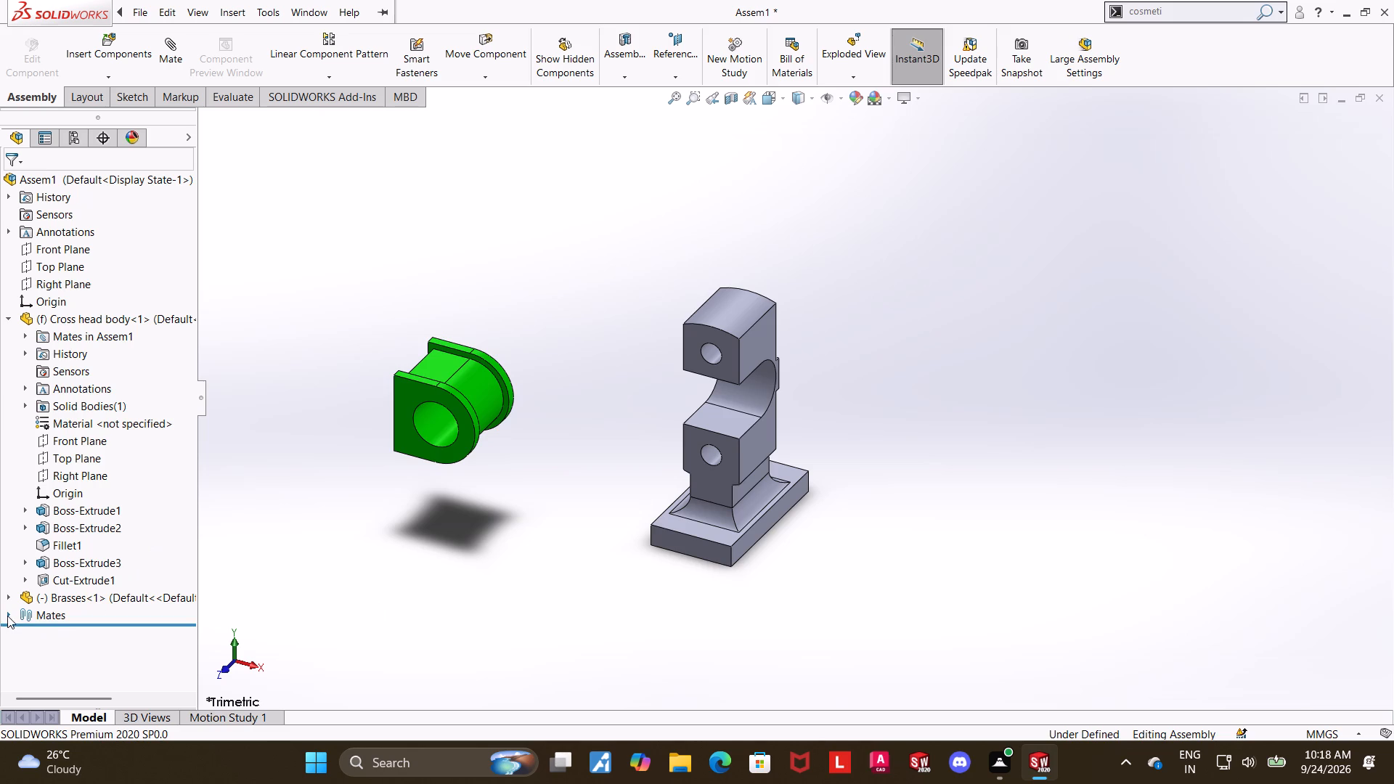
click(7, 616)
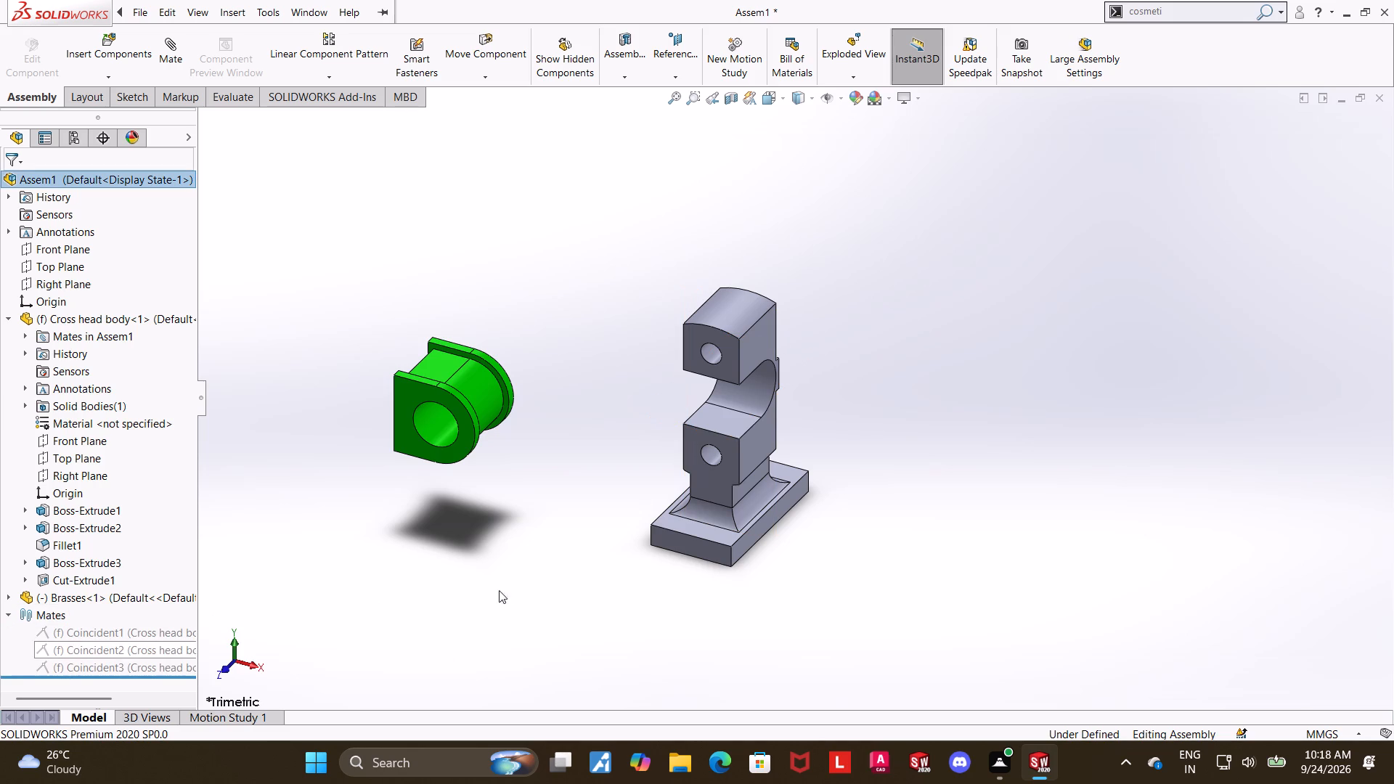
click(505, 587)
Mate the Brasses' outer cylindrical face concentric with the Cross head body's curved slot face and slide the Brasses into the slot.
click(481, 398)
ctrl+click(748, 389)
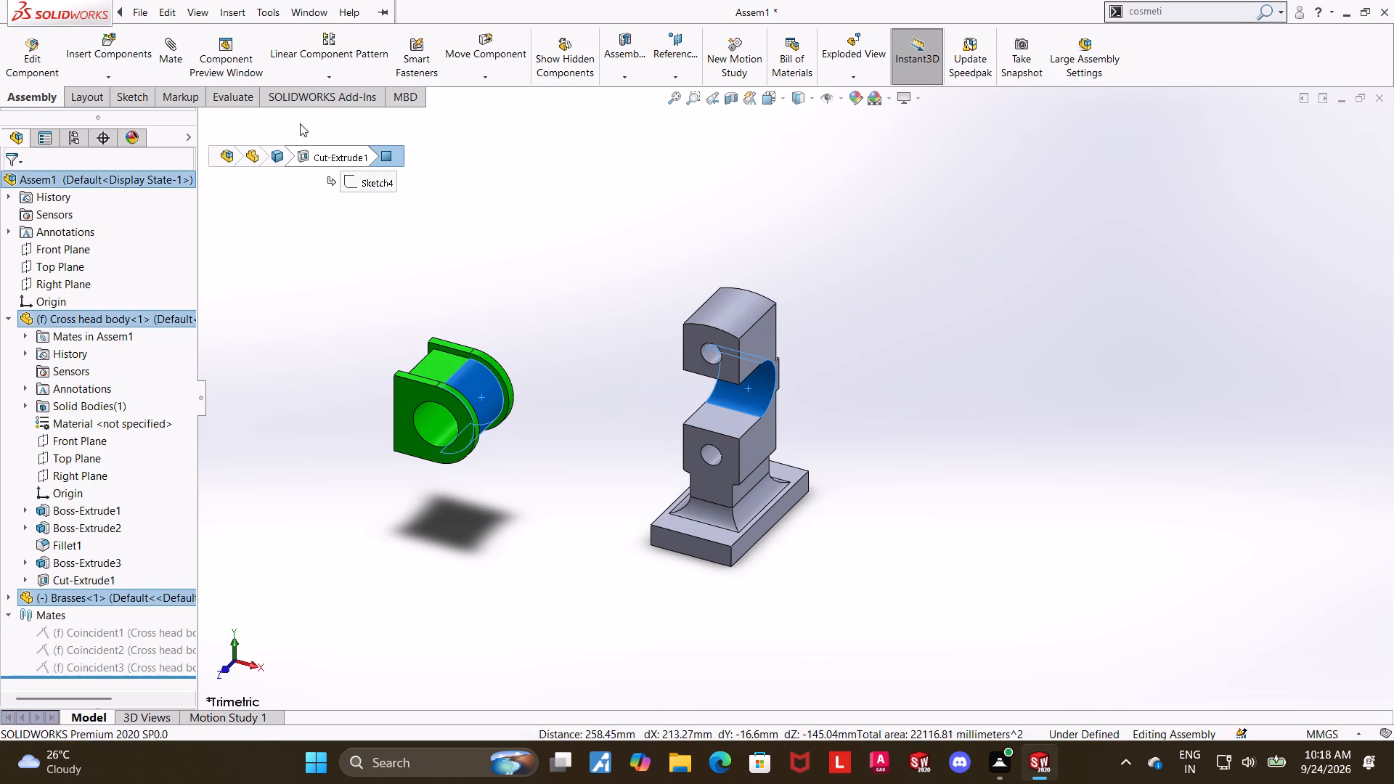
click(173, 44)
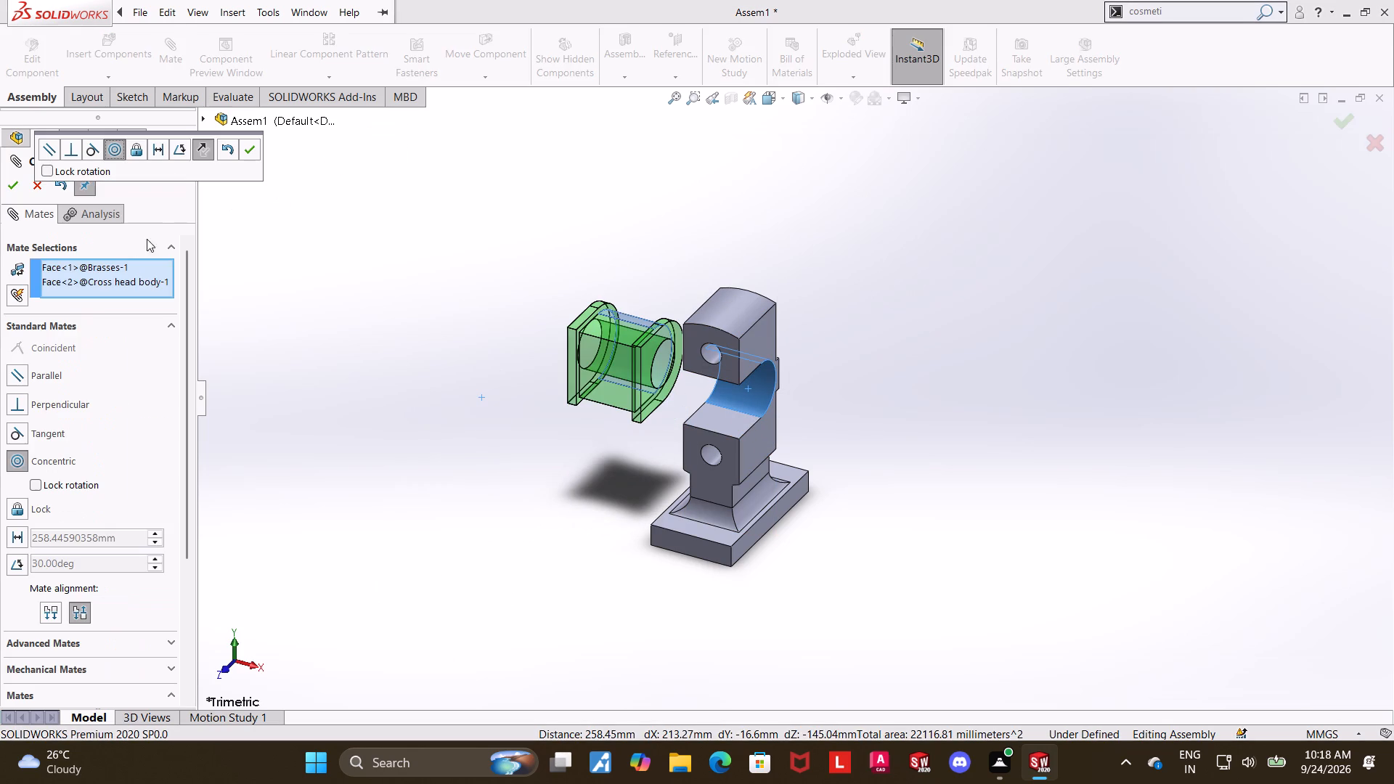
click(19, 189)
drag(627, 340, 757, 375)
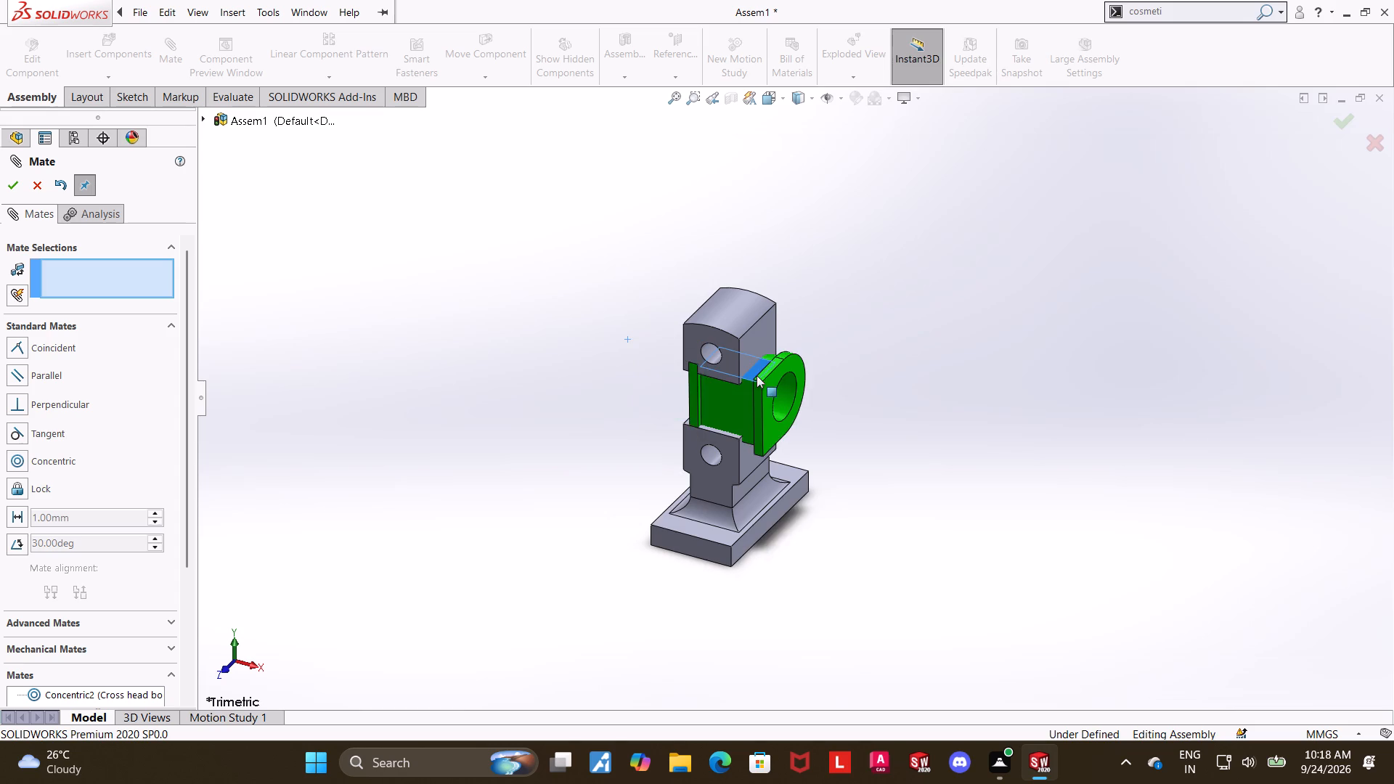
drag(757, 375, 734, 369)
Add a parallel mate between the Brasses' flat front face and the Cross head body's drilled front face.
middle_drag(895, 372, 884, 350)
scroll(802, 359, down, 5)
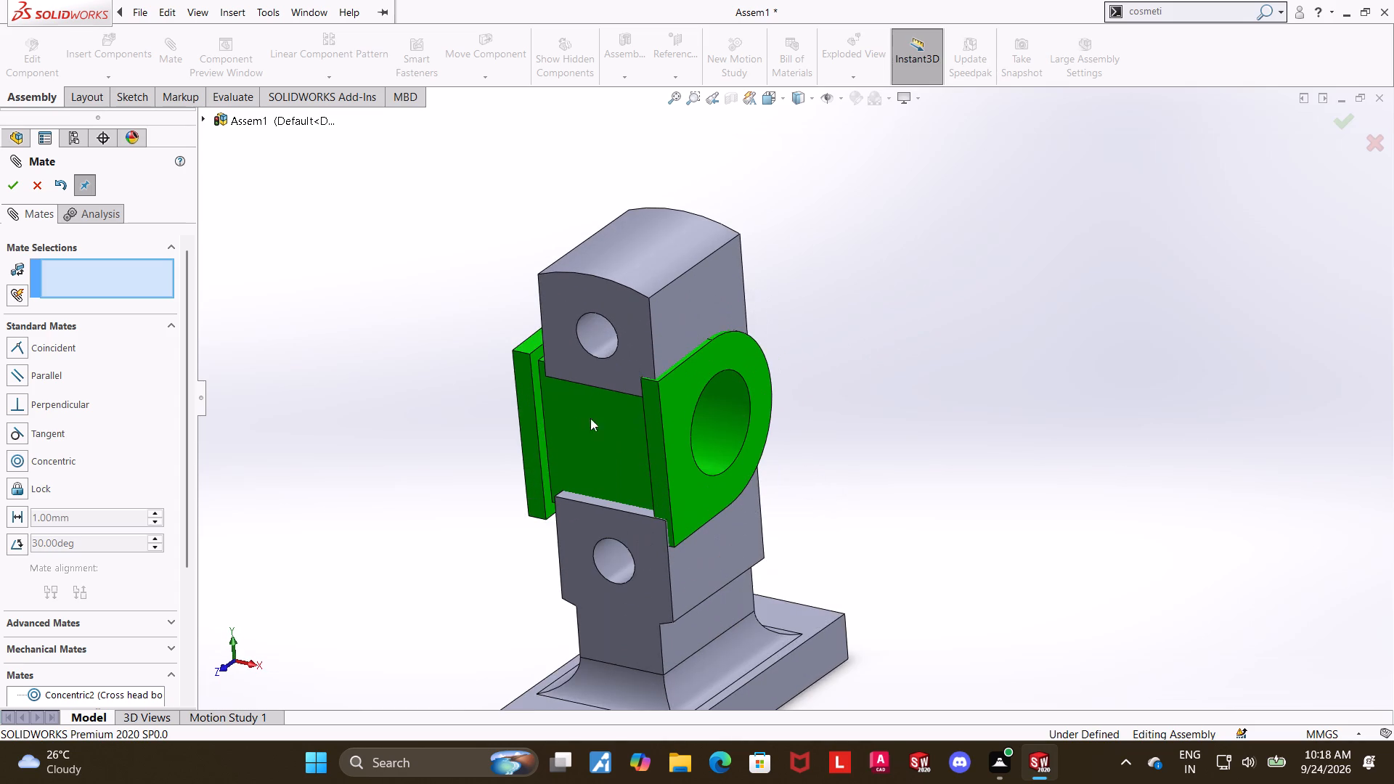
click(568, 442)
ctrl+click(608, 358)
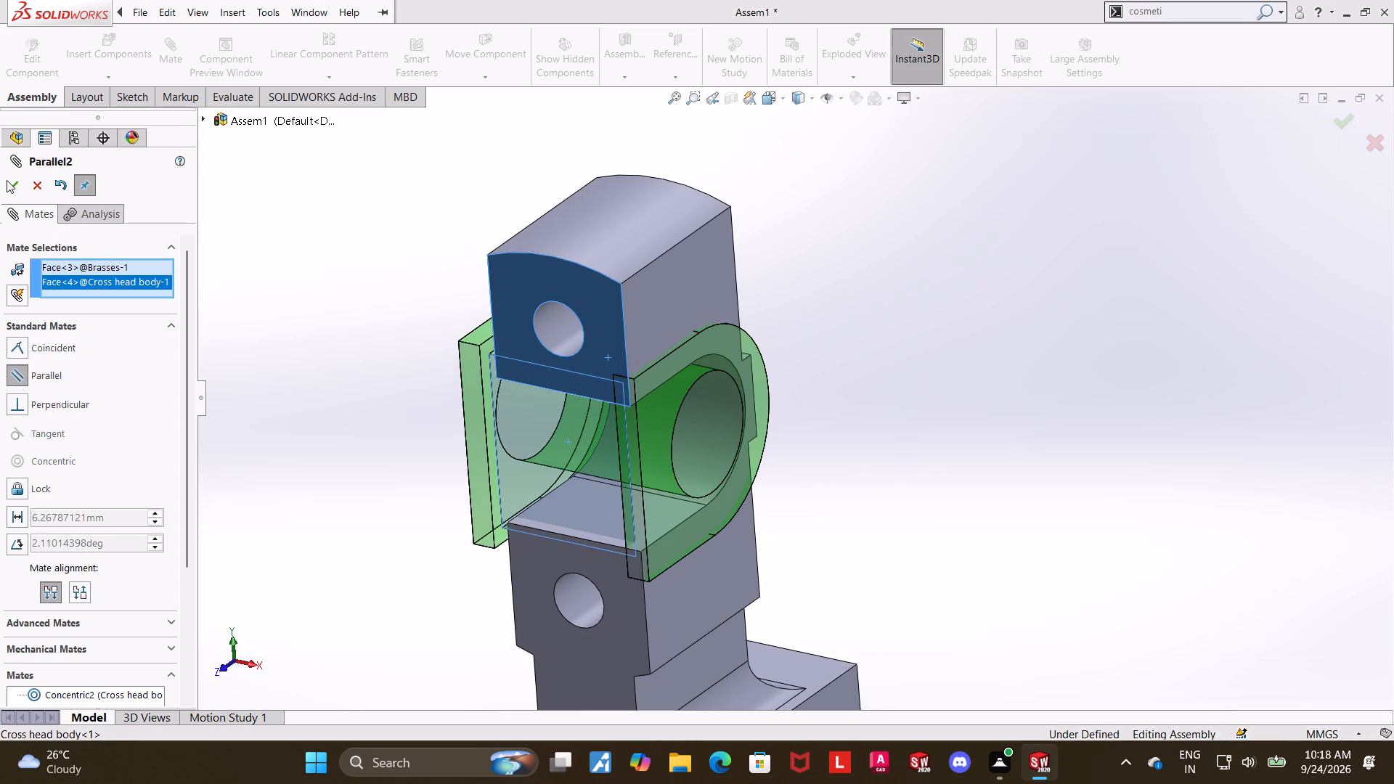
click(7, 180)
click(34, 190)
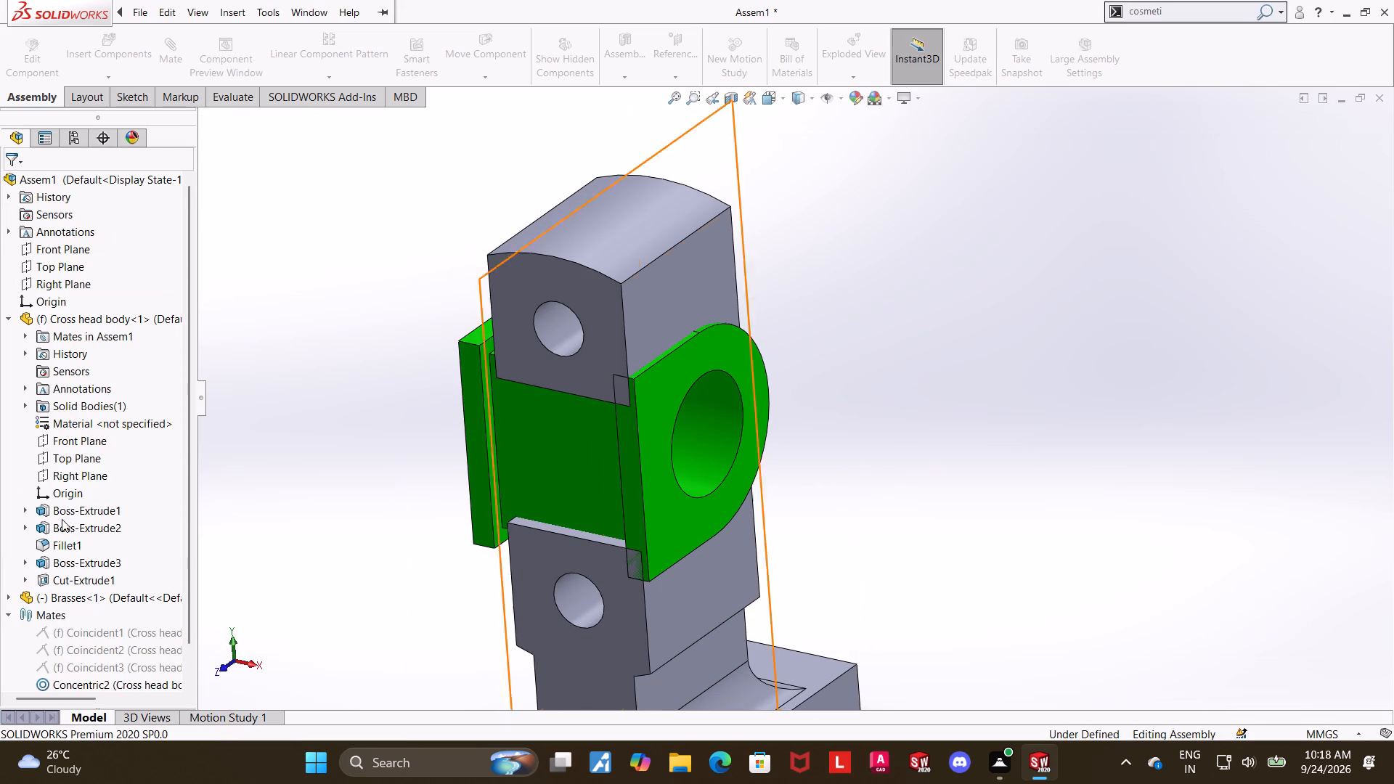
Review the parallel mate's definition and examine how the Brasses sit in the slot from the front and side.
scroll(73, 682, down, 4)
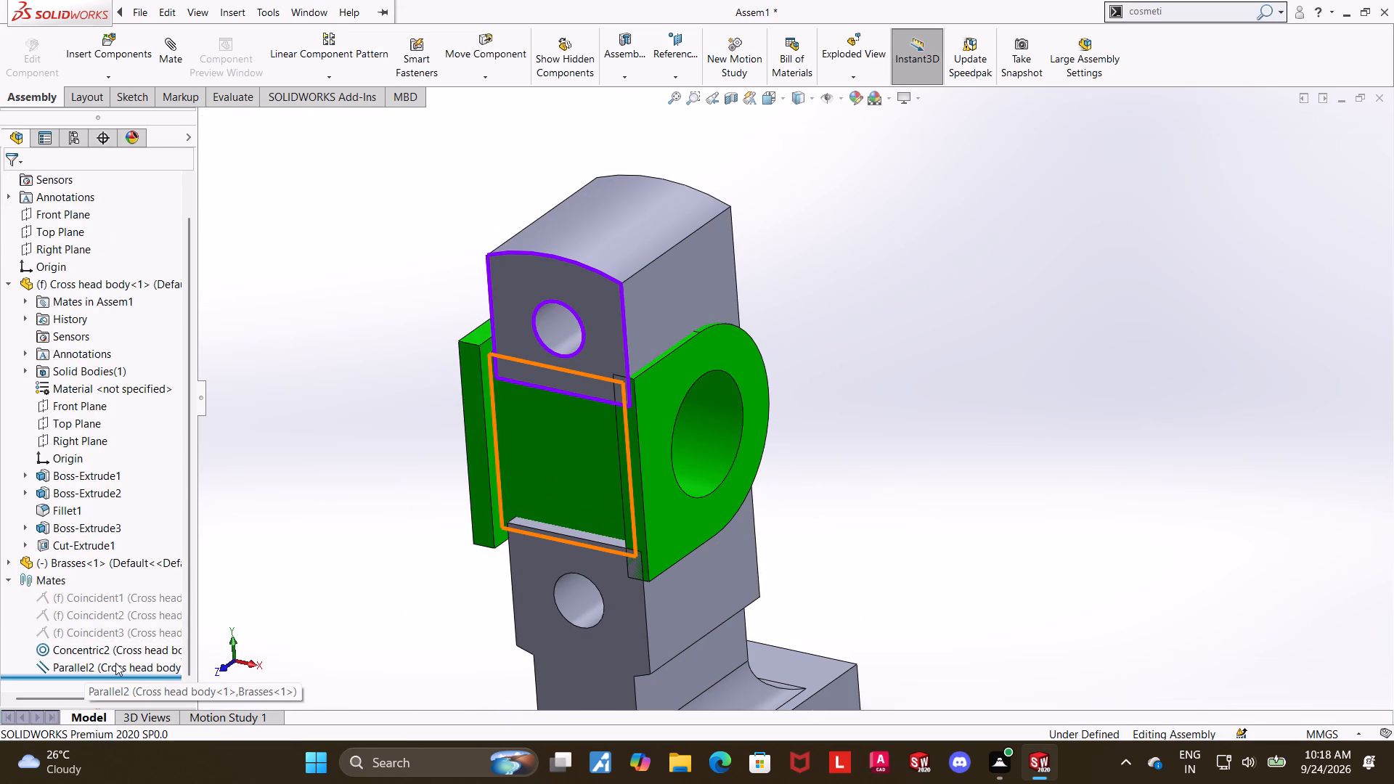
middle_drag(943, 369, 1030, 321)
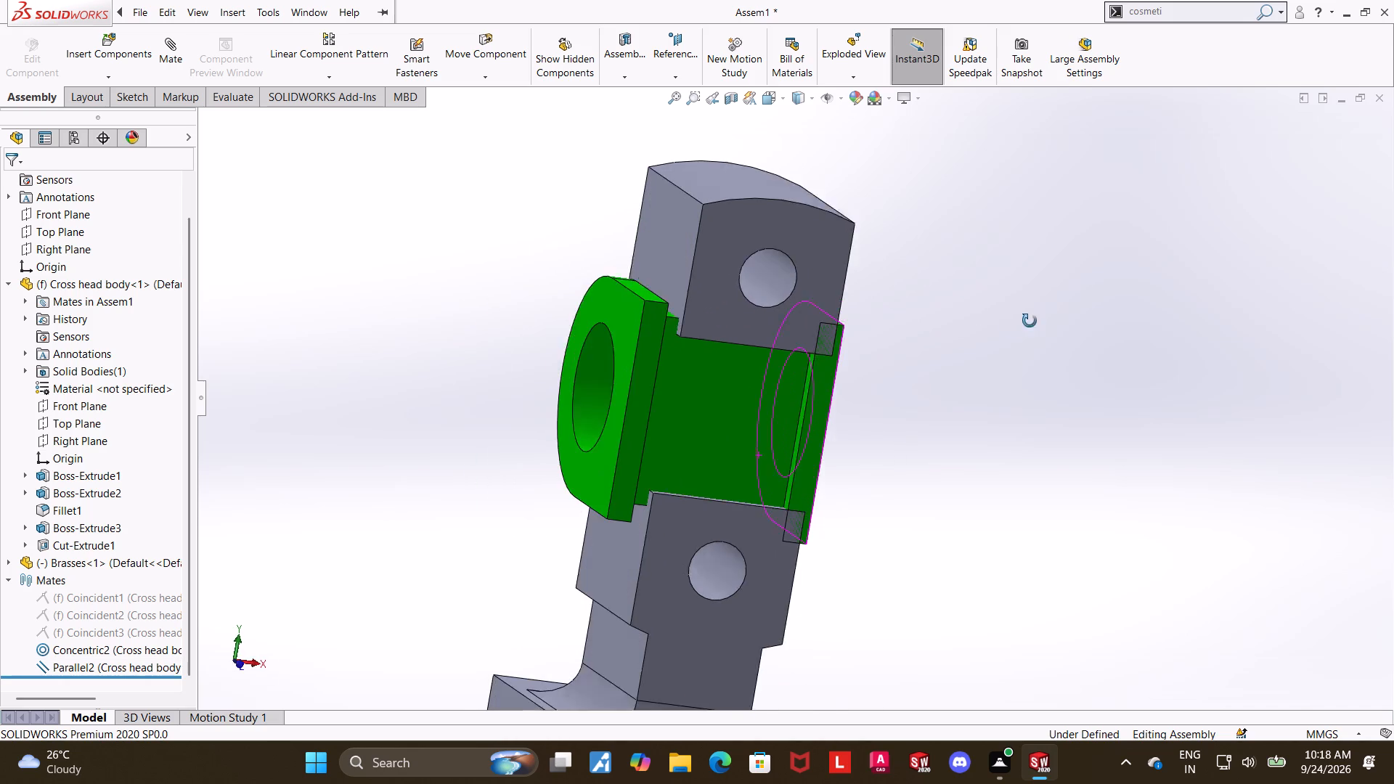
middle_drag(1030, 321, 1059, 321)
click(125, 673)
click(137, 631)
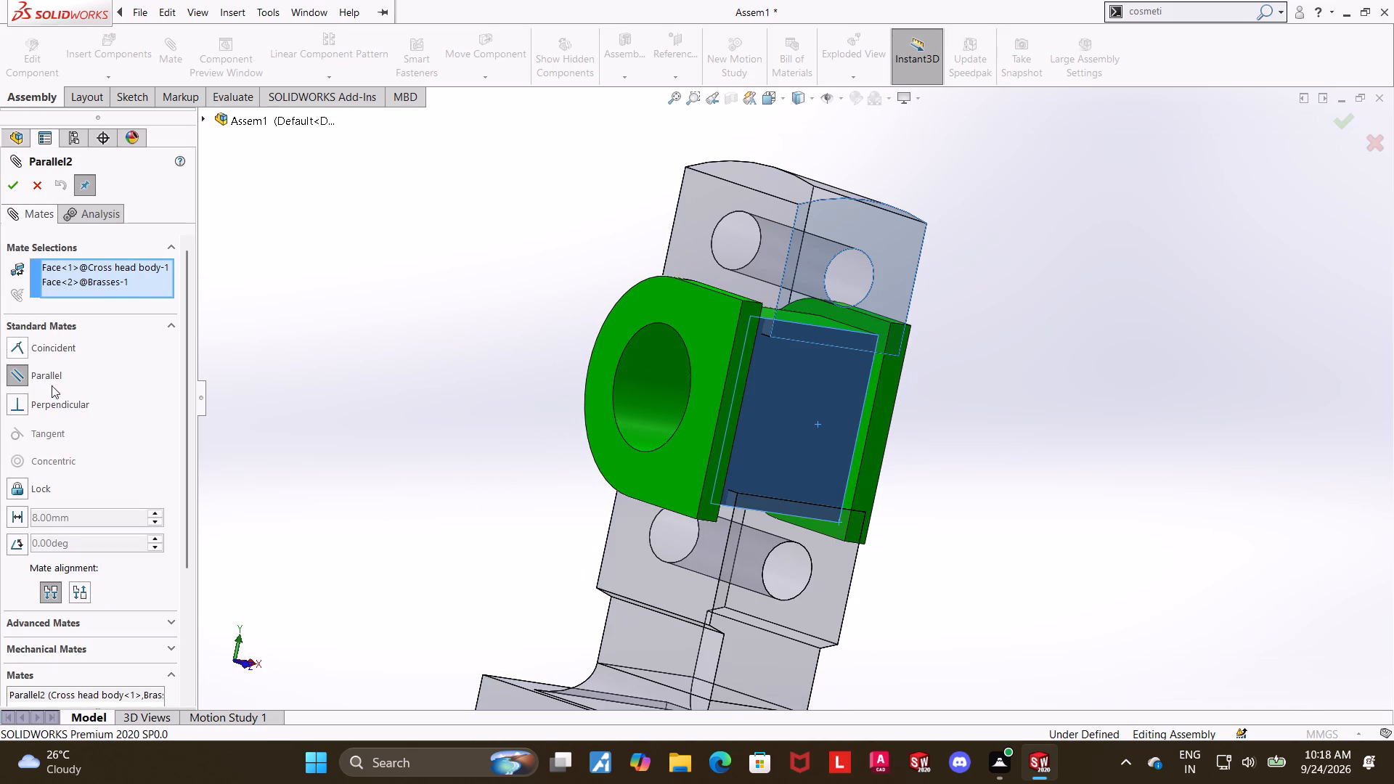
click(32, 190)
middle_drag(363, 326, 470, 325)
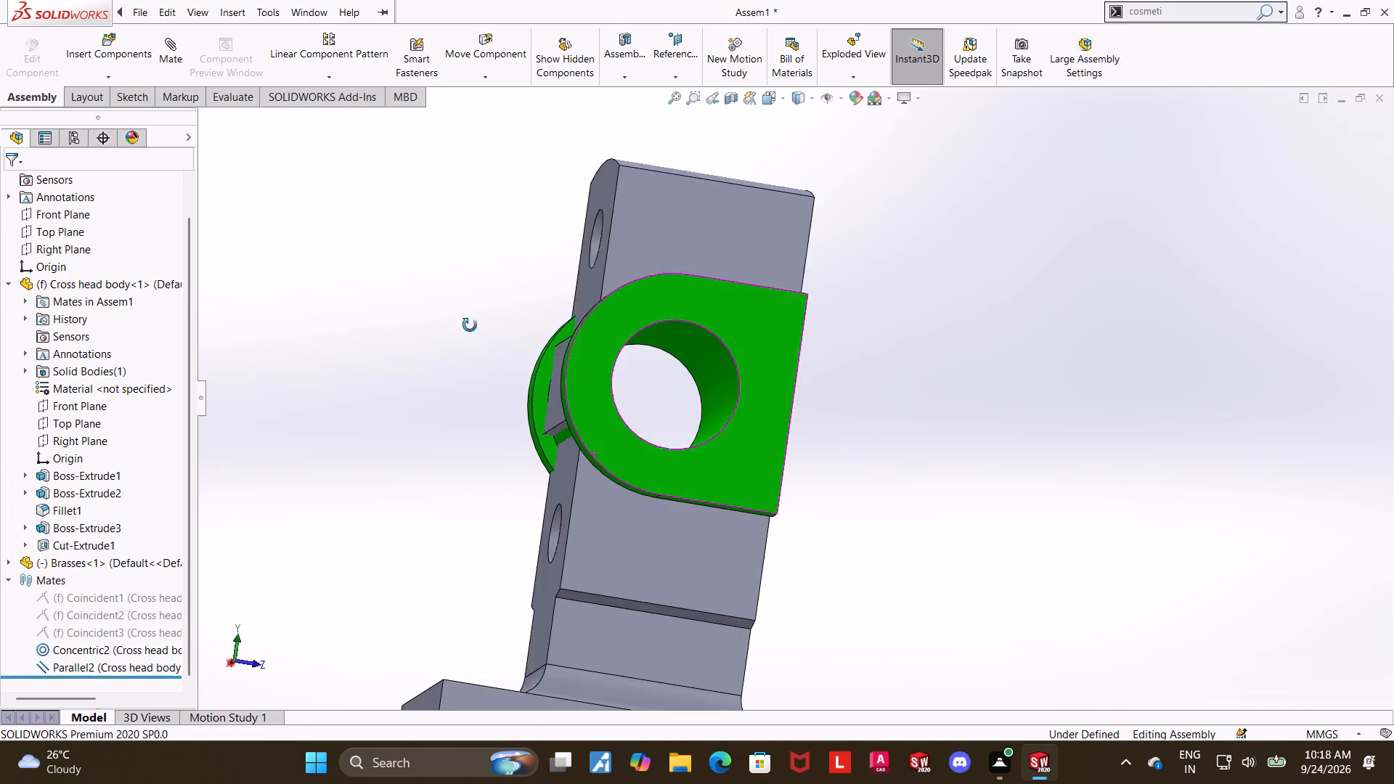
middle_drag(470, 325, 468, 342)
scroll(434, 374, up, 2)
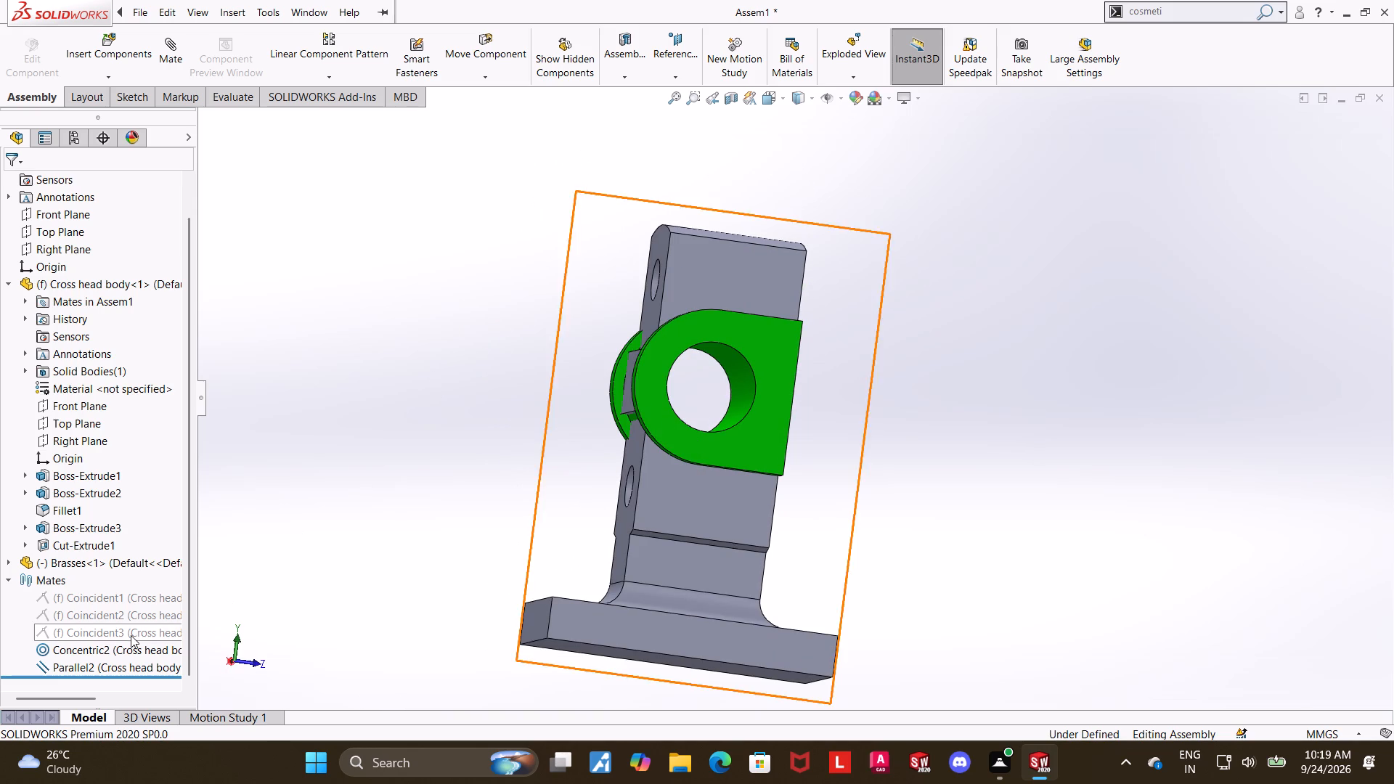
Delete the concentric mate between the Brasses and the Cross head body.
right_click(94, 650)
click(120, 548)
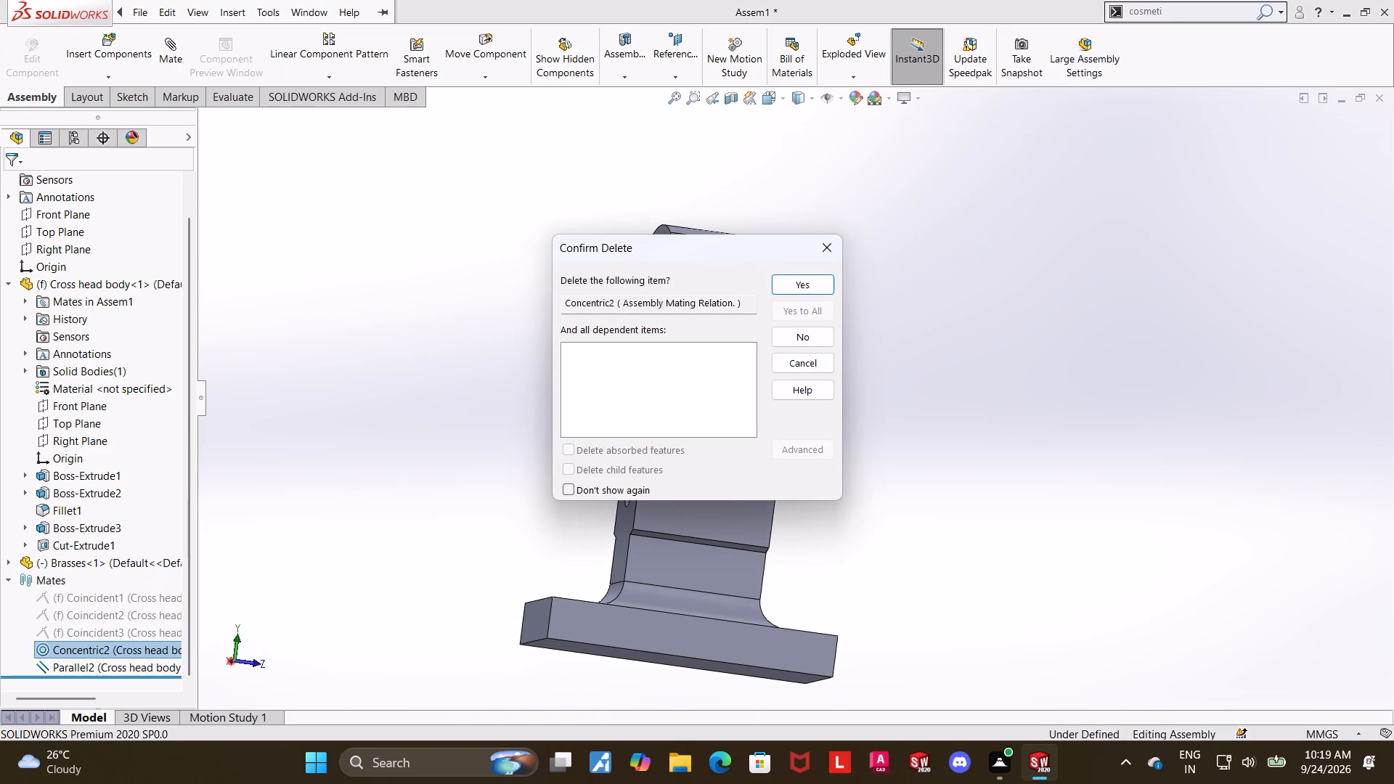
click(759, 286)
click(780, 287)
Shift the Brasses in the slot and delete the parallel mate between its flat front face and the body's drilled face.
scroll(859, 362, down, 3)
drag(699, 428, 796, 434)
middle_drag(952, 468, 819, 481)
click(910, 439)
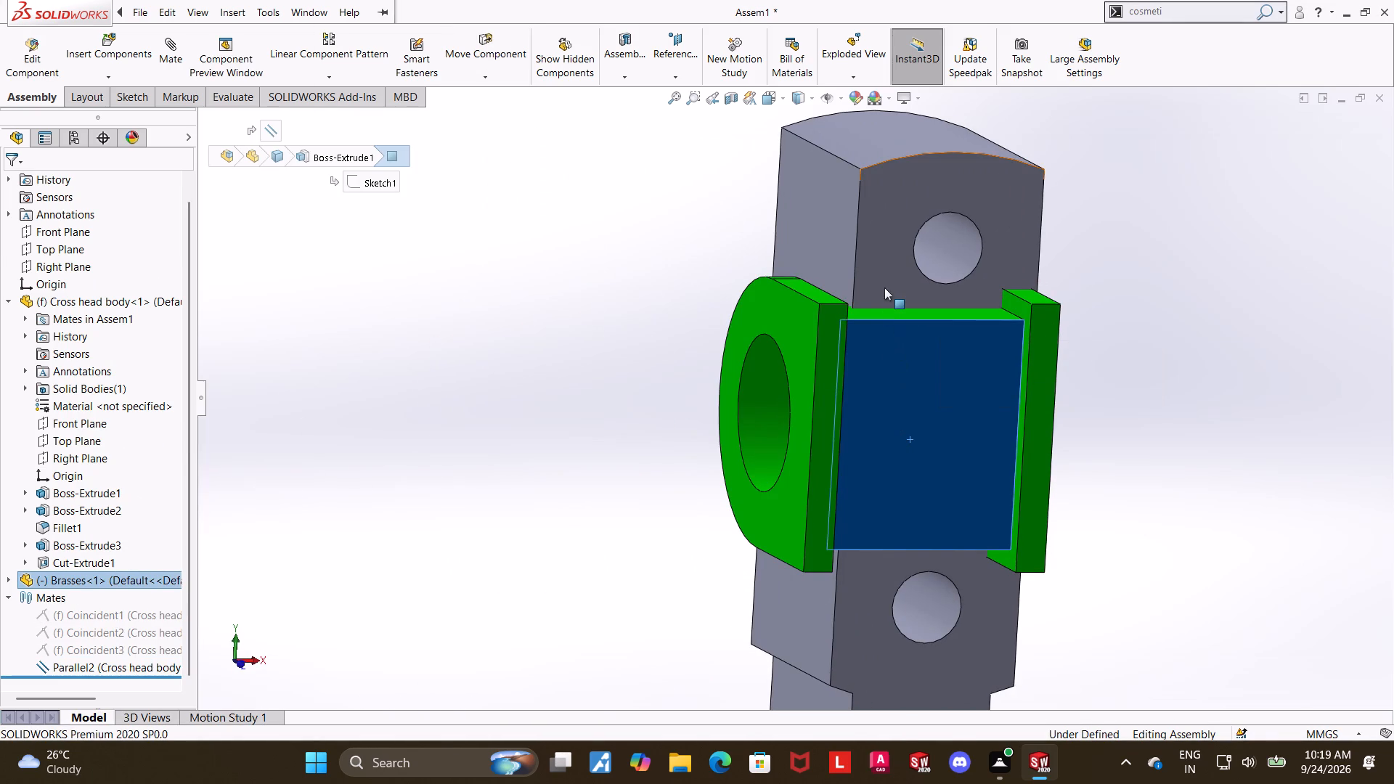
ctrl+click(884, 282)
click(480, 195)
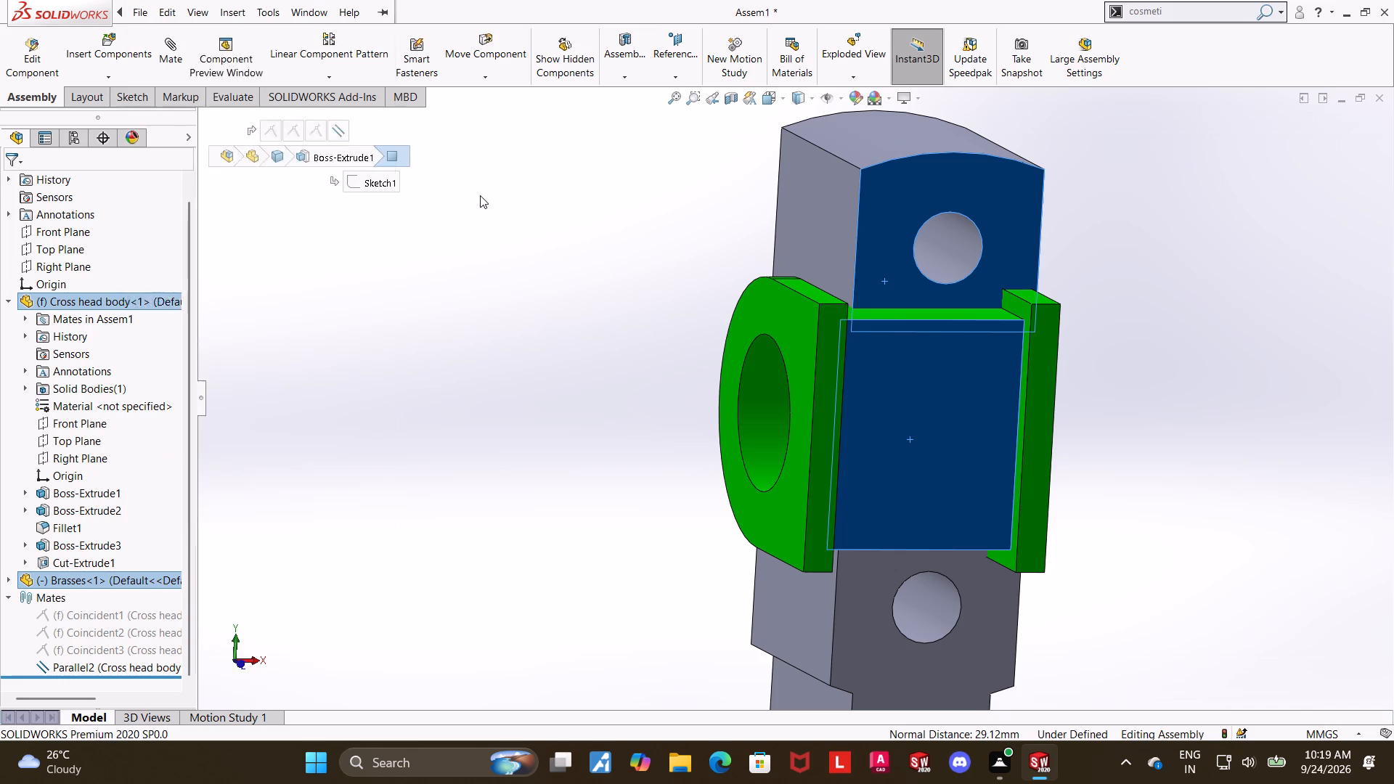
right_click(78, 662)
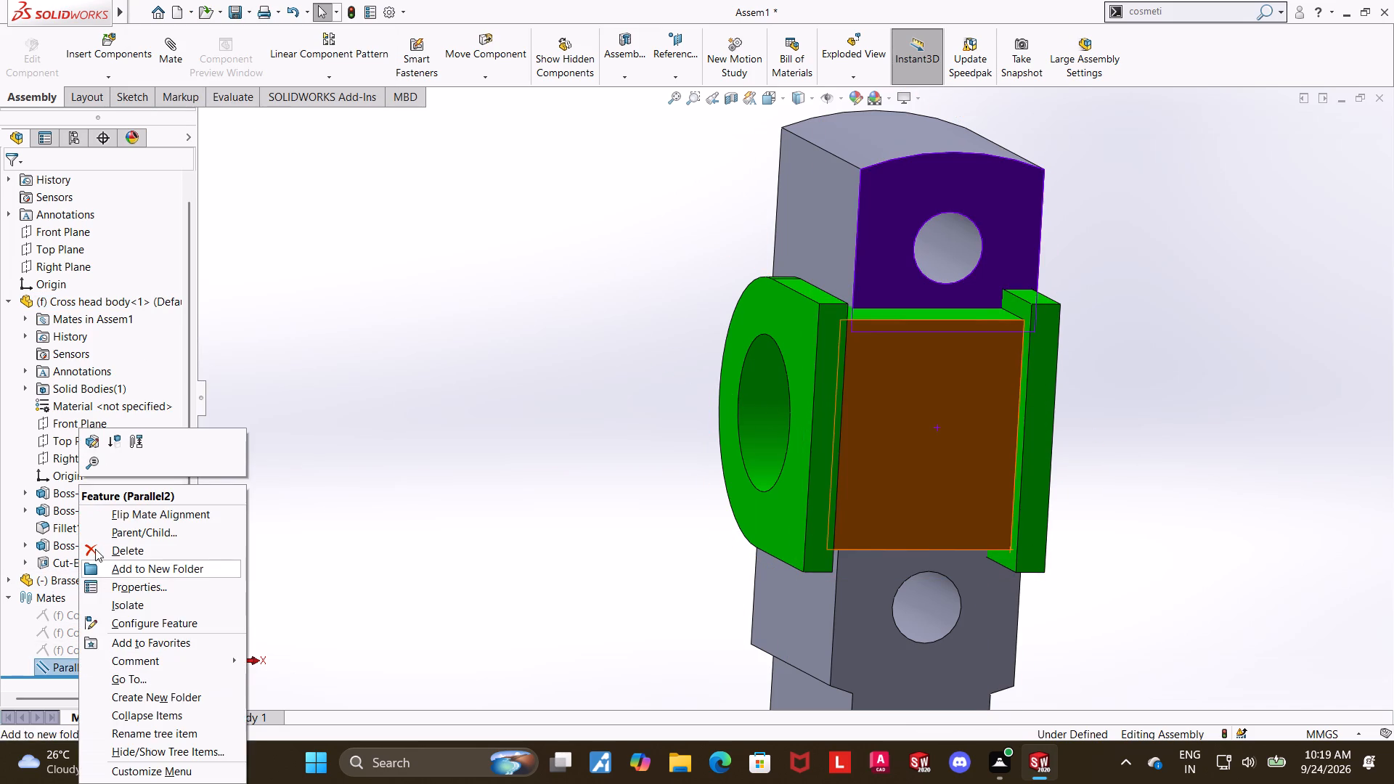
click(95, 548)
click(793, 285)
Mate the Cross head body's drilled front face coincident with the Brasses' flat front face between the flanges.
click(160, 54)
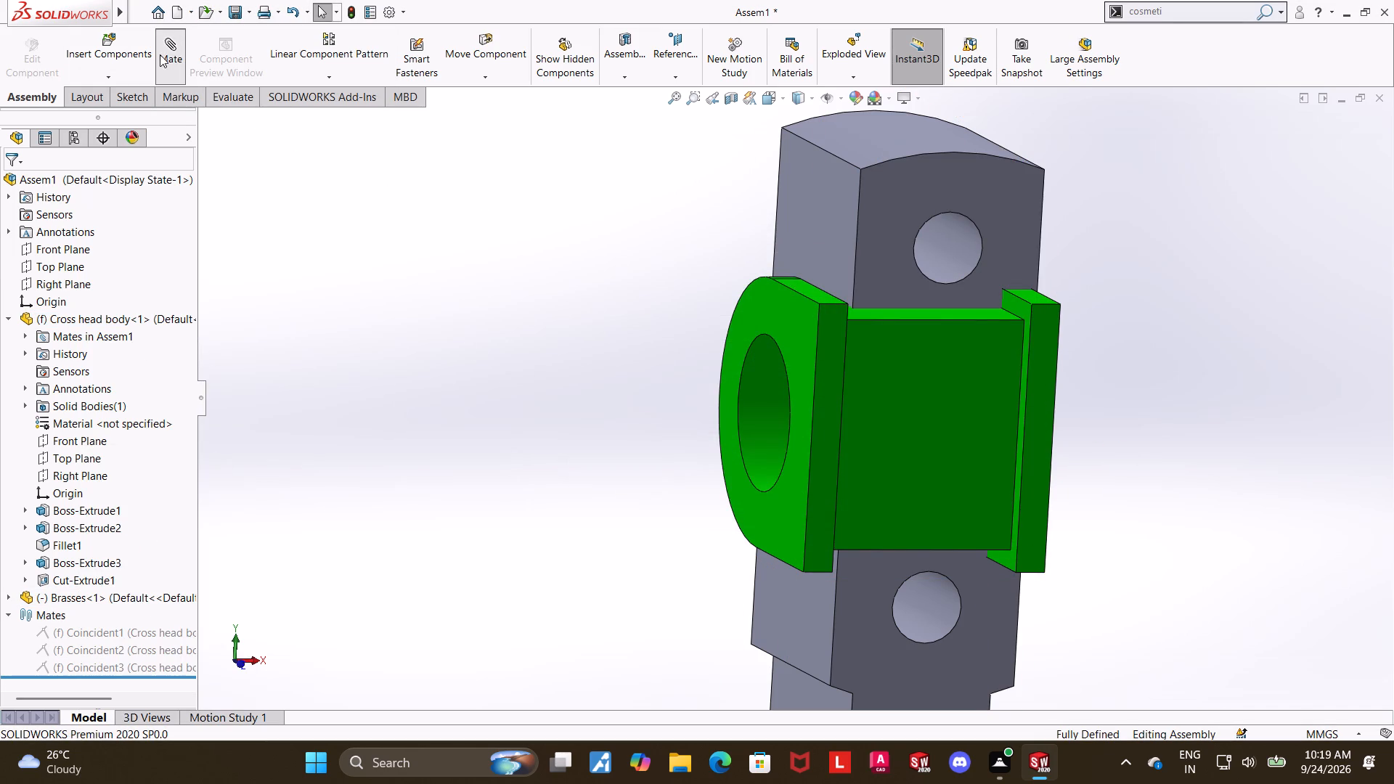
click(884, 261)
ctrl+click(910, 407)
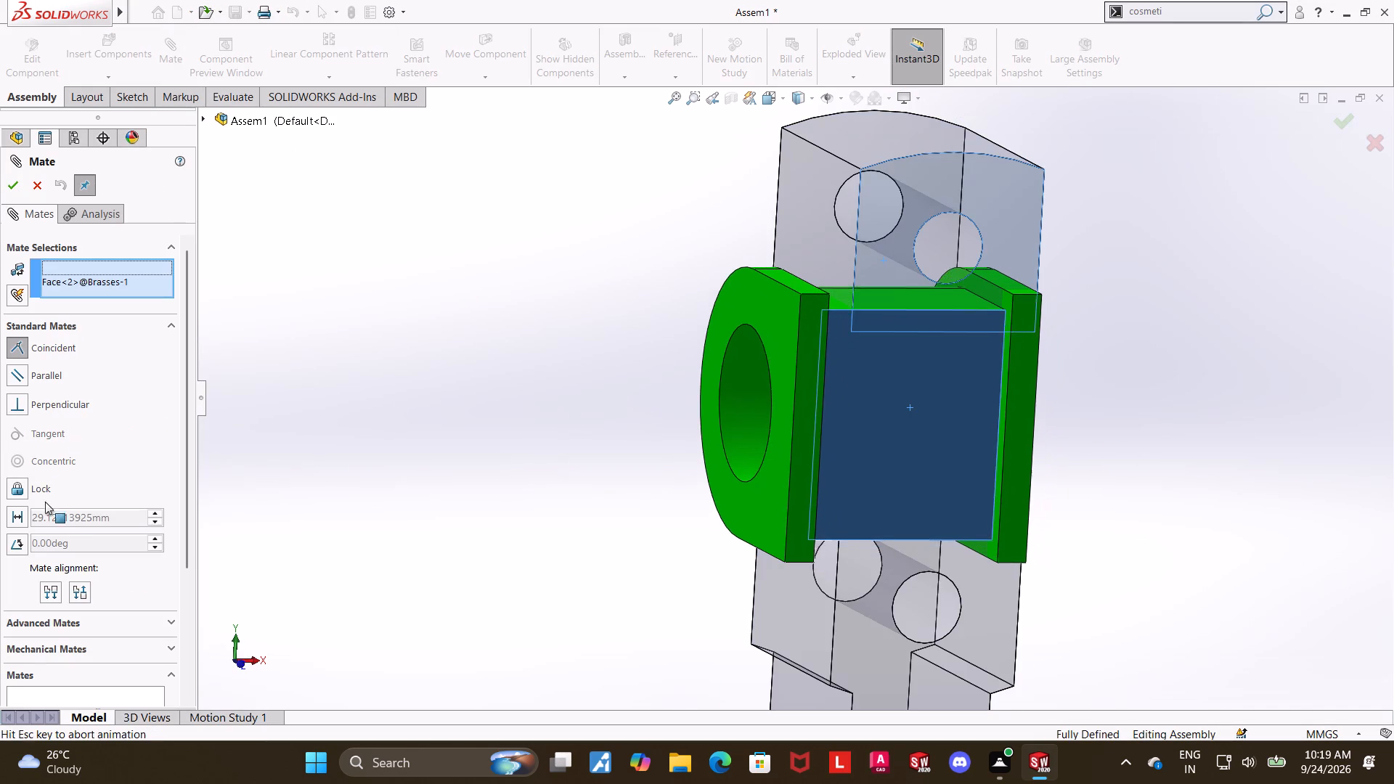
click(4, 189)
Move the Brasses sideways out of the slot and mate a flange's inner face coincident with the Cross head body's side face.
drag(901, 427, 884, 425)
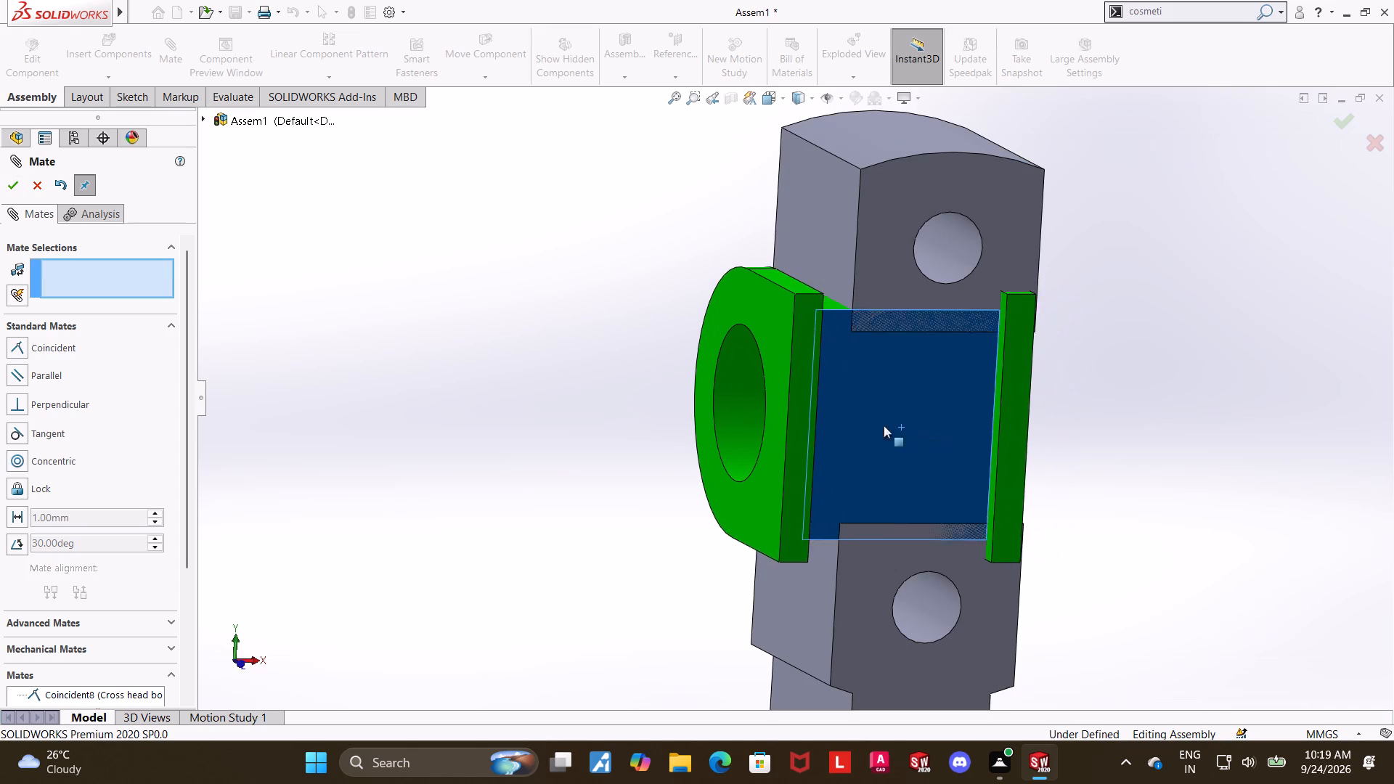
drag(884, 425, 658, 414)
click(722, 270)
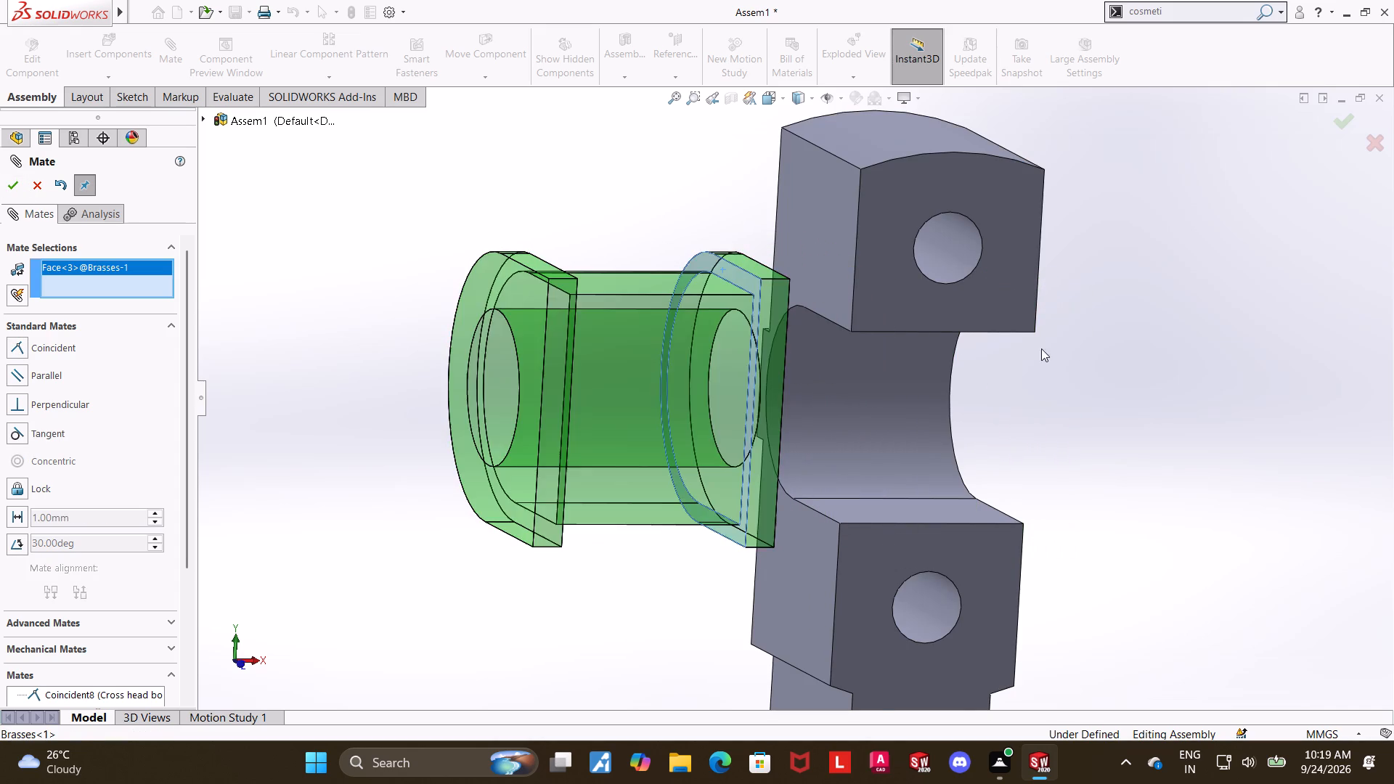
middle_drag(1260, 383, 1140, 390)
ctrl+click(1013, 287)
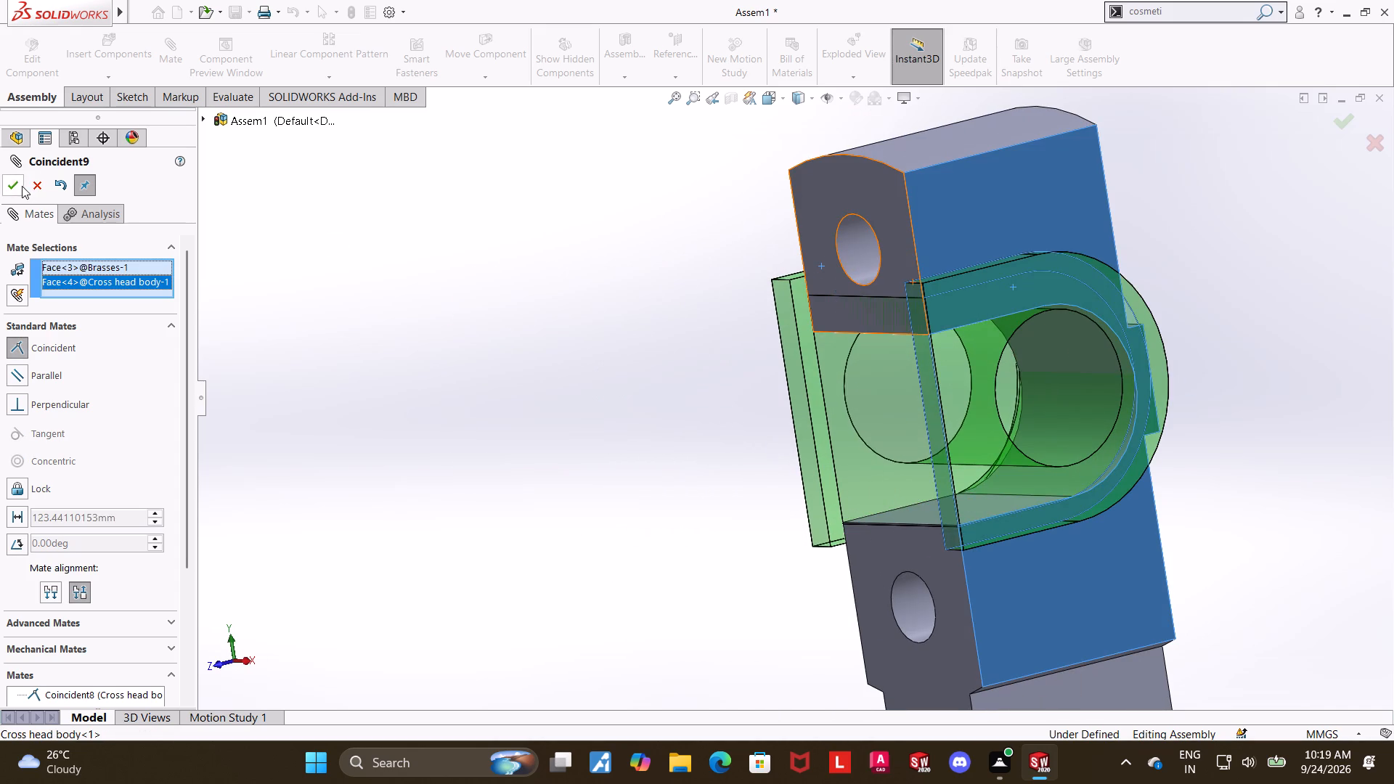
click(18, 184)
Move the Brasses above the body and mate its flat underside between the flanges coincident with the slot's lower flat face.
middle_drag(1279, 481, 1183, 472)
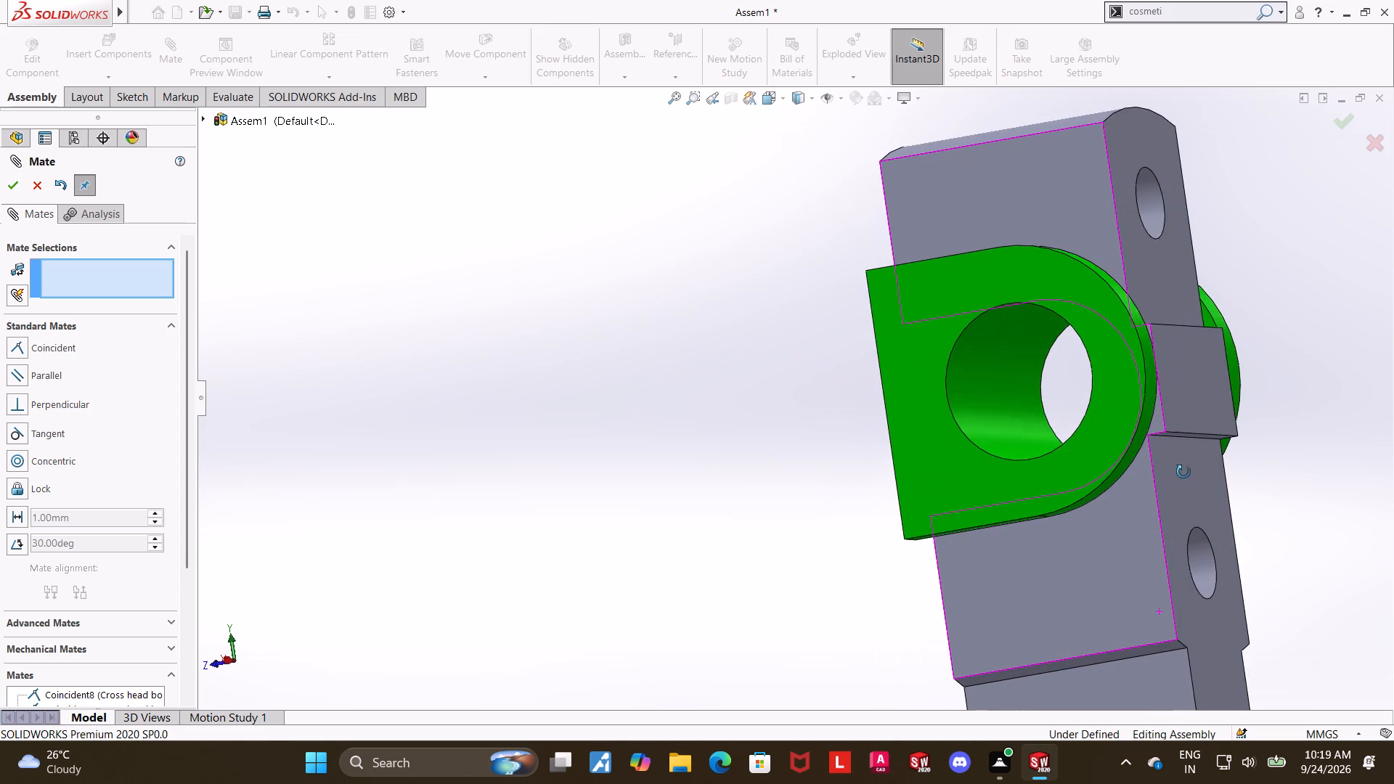
middle_drag(1183, 472, 1186, 472)
drag(998, 403, 910, 407)
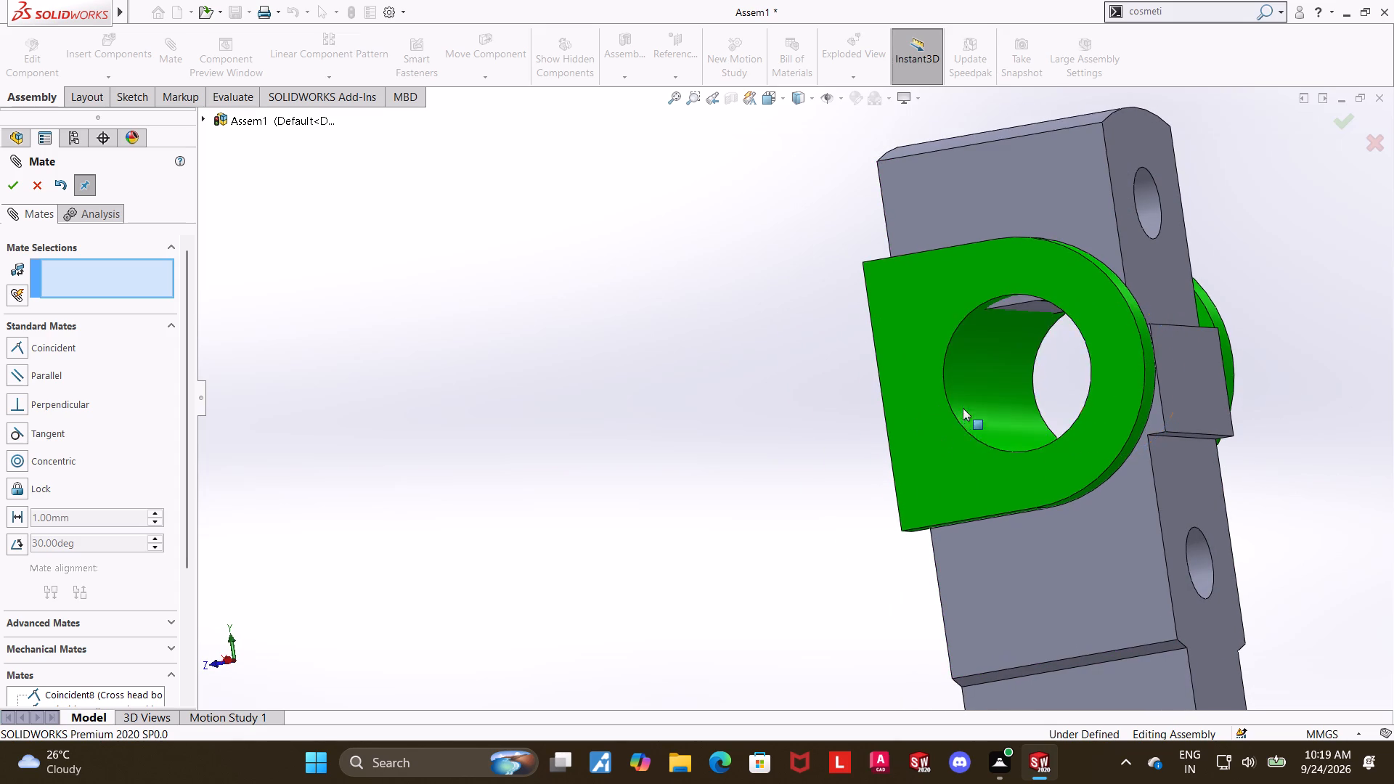
drag(963, 407, 913, 97)
scroll(962, 373, up, 4)
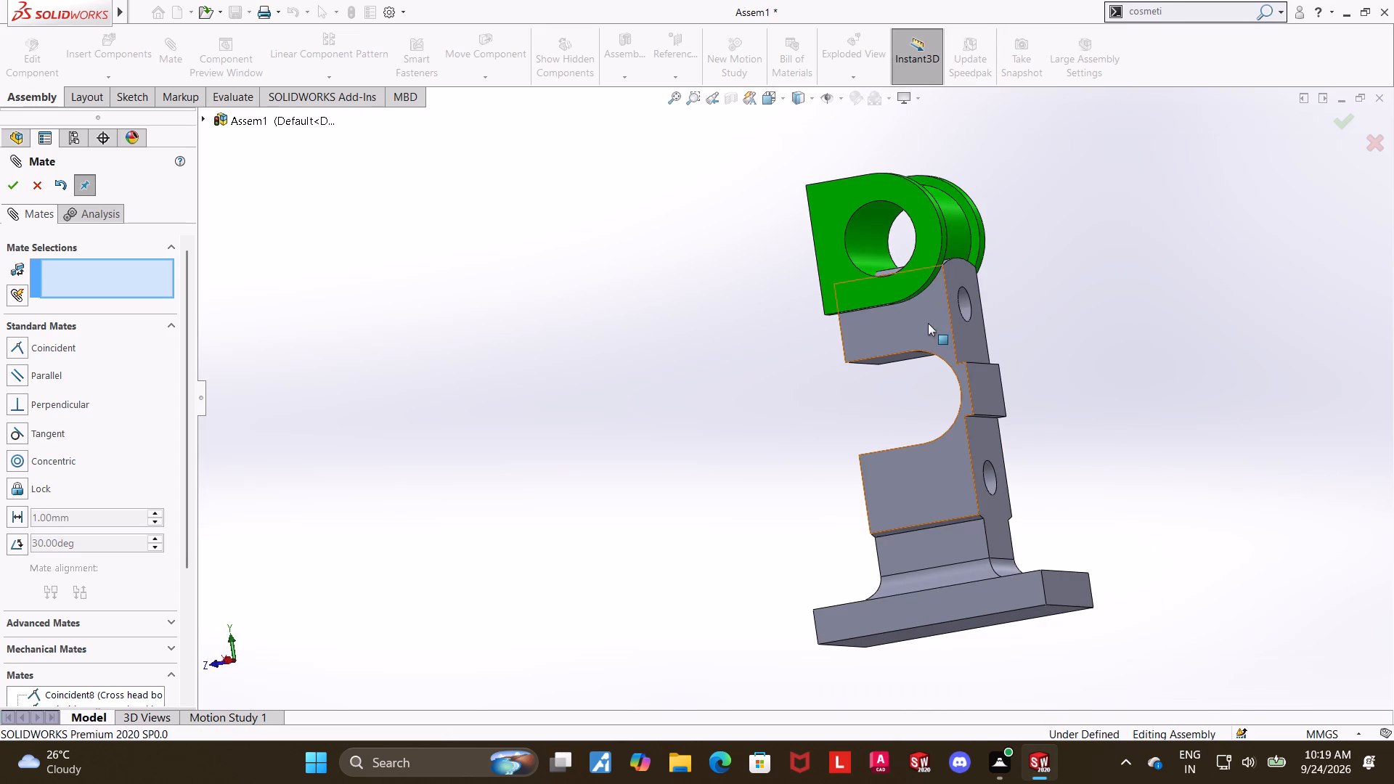
drag(865, 236, 854, 146)
click(1056, 326)
middle_drag(1069, 265, 1088, 184)
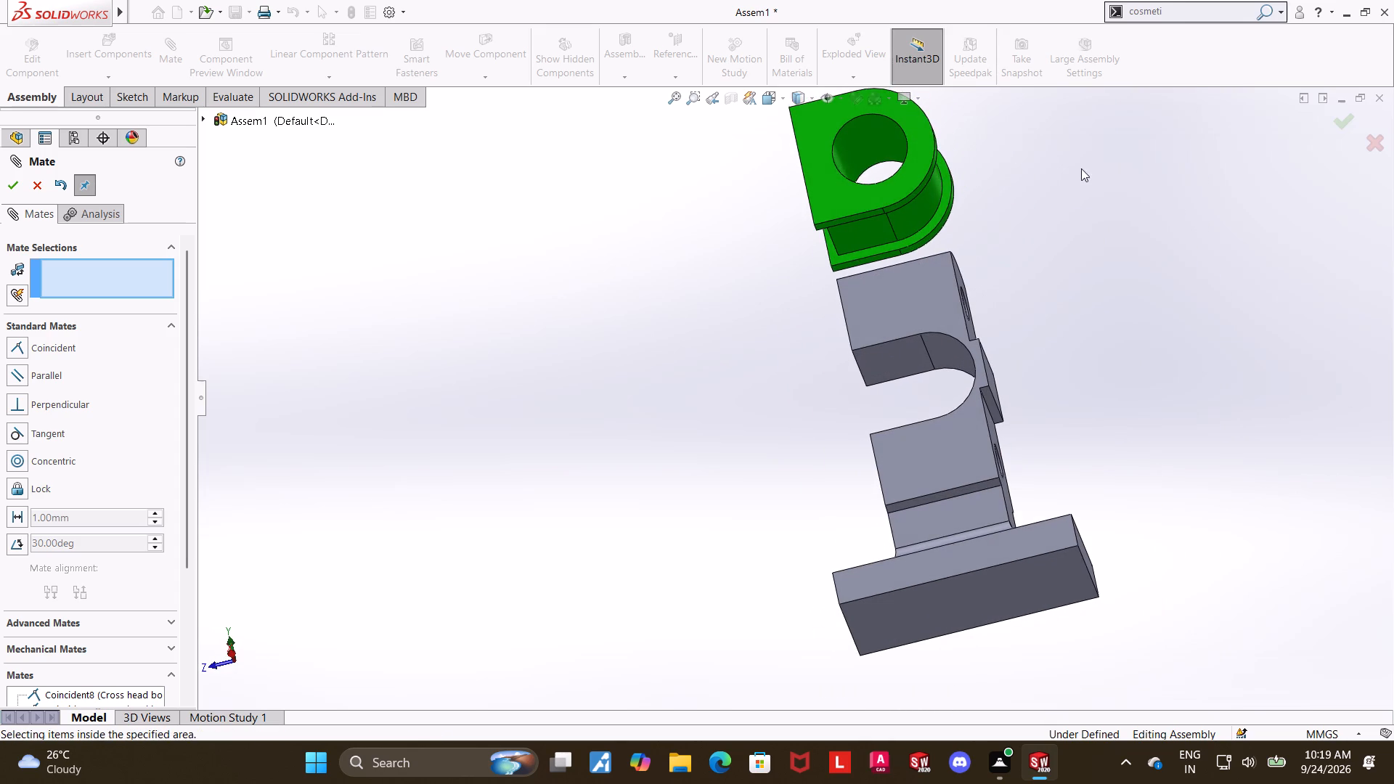
click(847, 234)
middle_drag(1225, 355, 1281, 574)
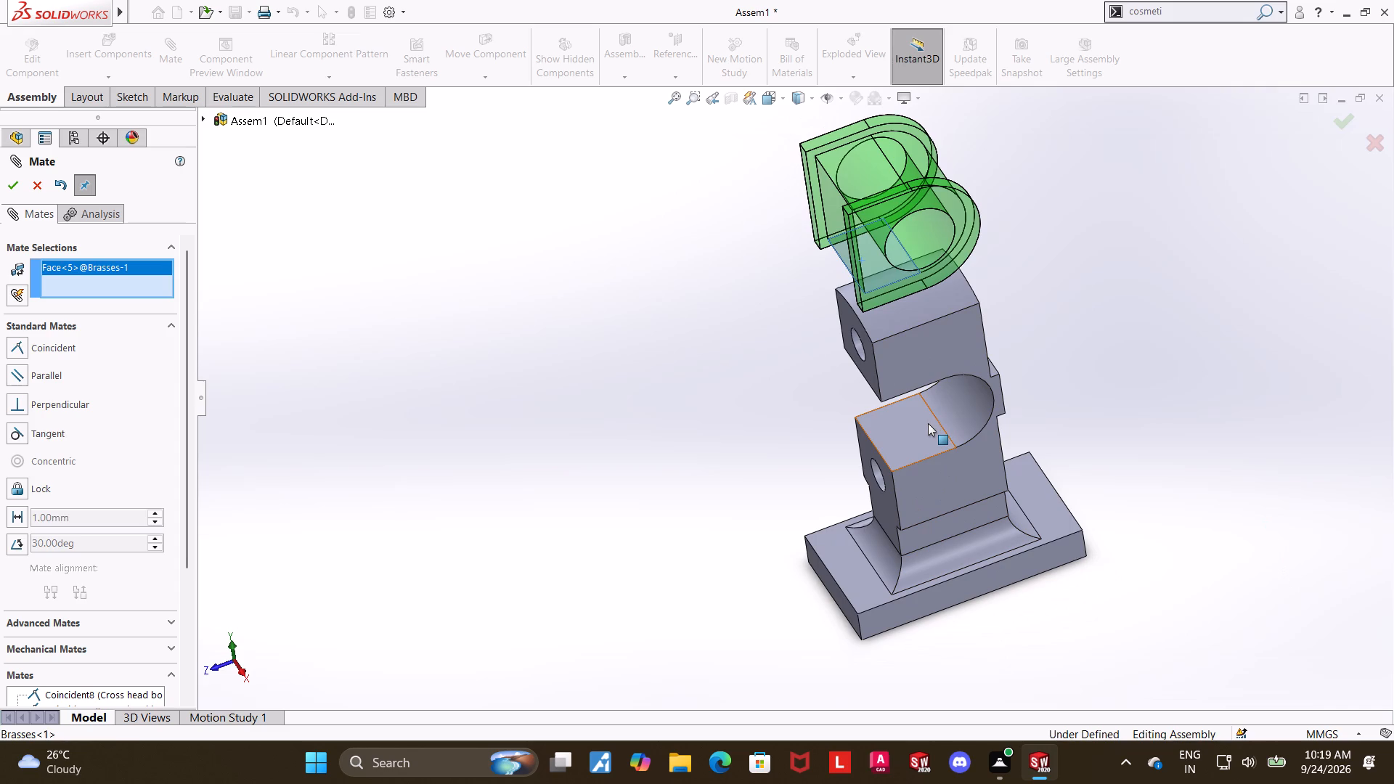
ctrl+click(928, 423)
click(9, 187)
Test the mated Brasses for remaining movement and examine its fit in the Cross head body's slot.
drag(942, 427, 810, 457)
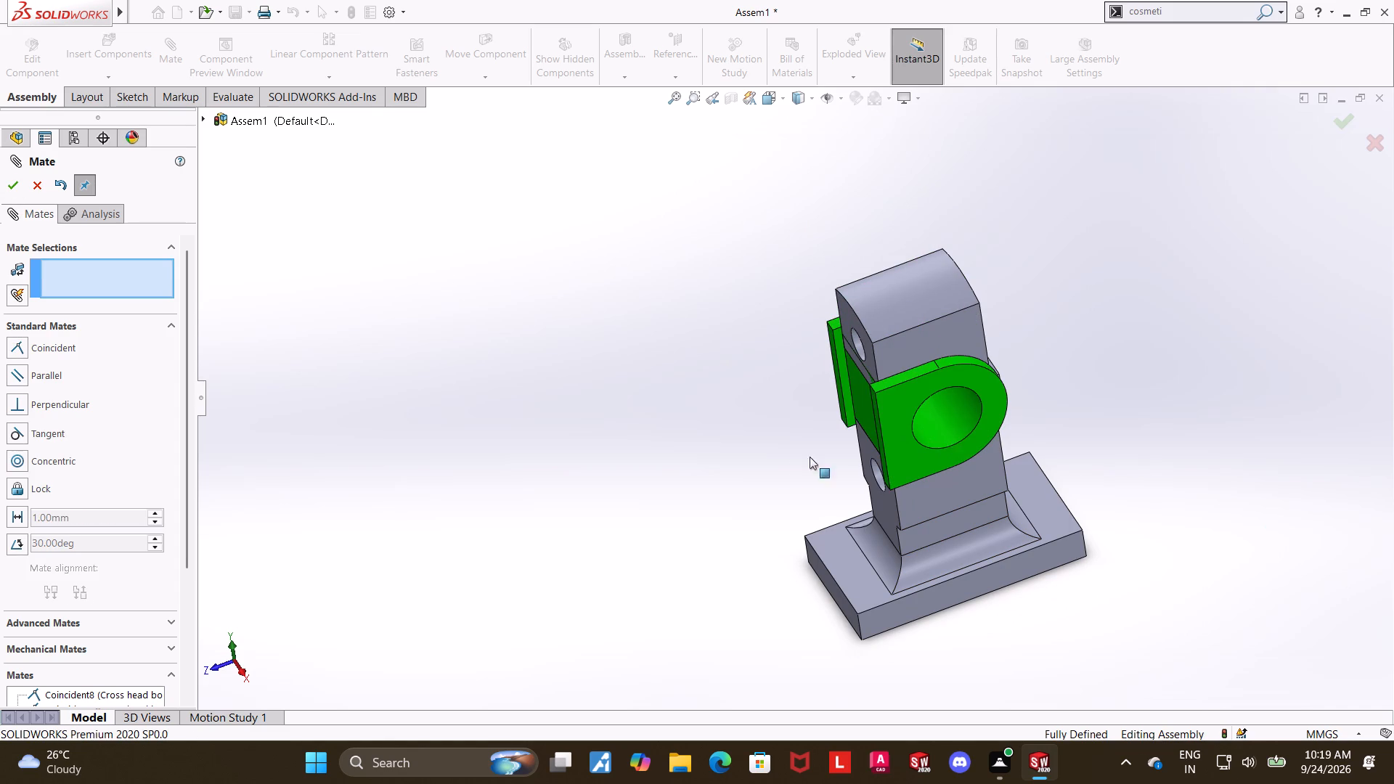
drag(810, 457, 780, 464)
click(38, 187)
drag(943, 428, 694, 466)
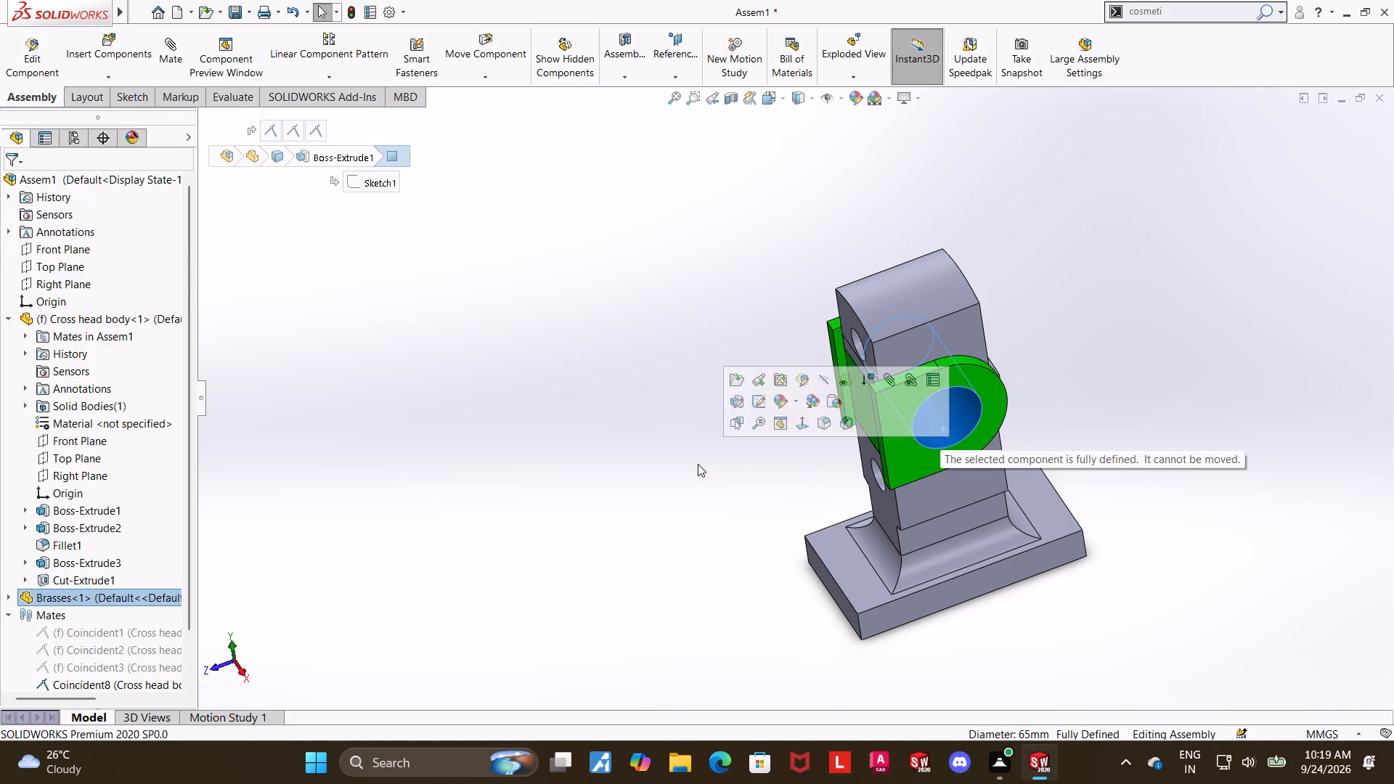
scroll(705, 461, up, 1)
scroll(942, 449, down, 5)
click(1282, 460)
middle_drag(1048, 442, 1212, 460)
scroll(1048, 440, up, 1)
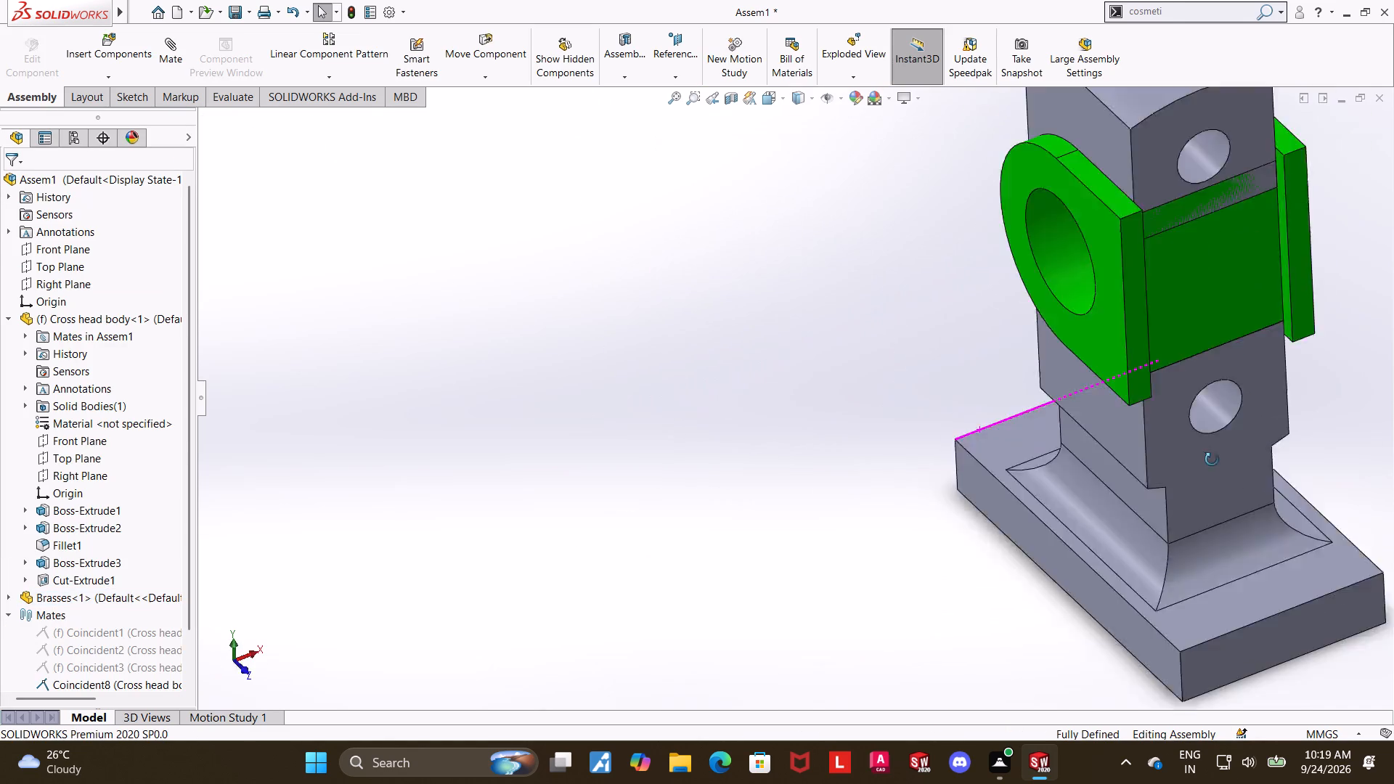
Test the Brasses for remaining movement and examine how it sits in the Cross head body's slot from several angles.
middle_drag(1212, 460, 1194, 510)
scroll(1180, 527, up, 3)
middle_drag(1040, 449, 1124, 335)
drag(976, 362, 1104, 386)
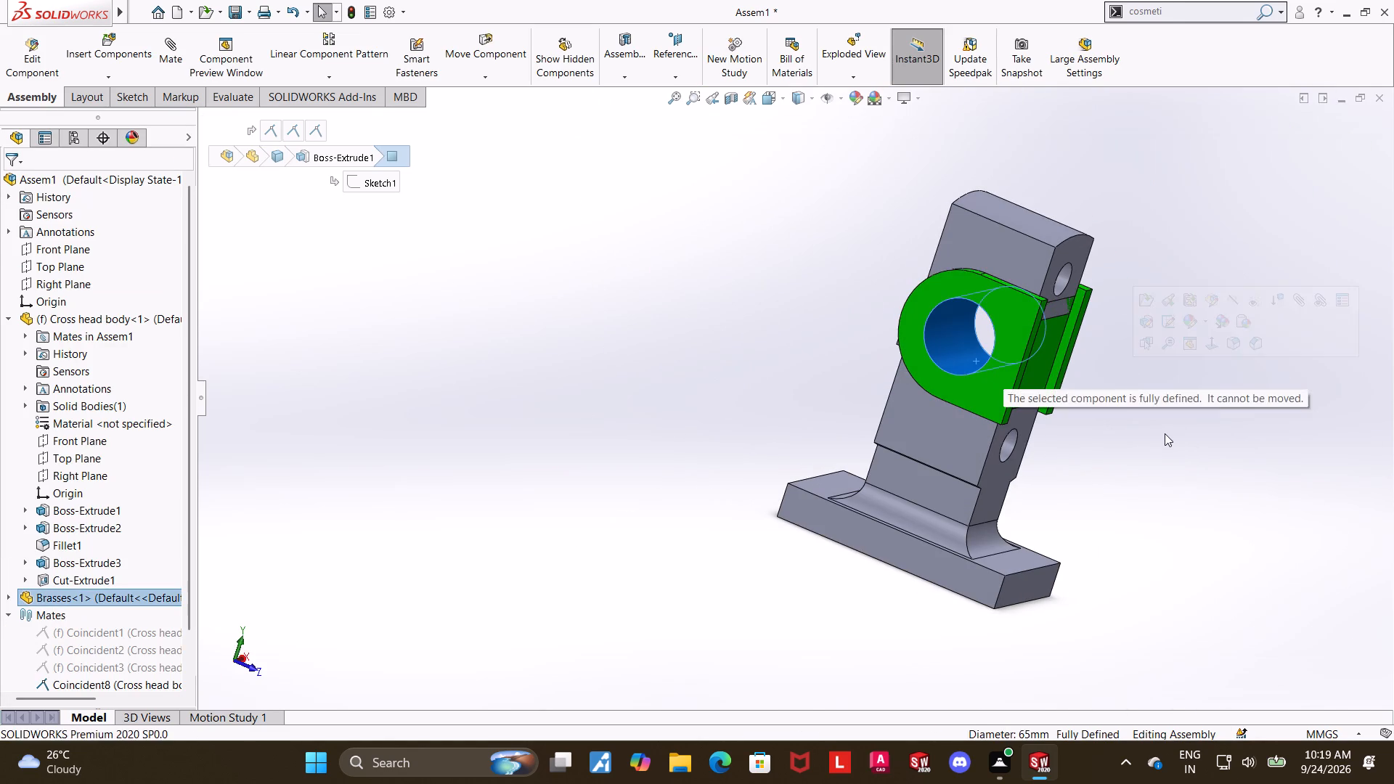
click(1152, 330)
click(833, 271)
scroll(1247, 351, down, 4)
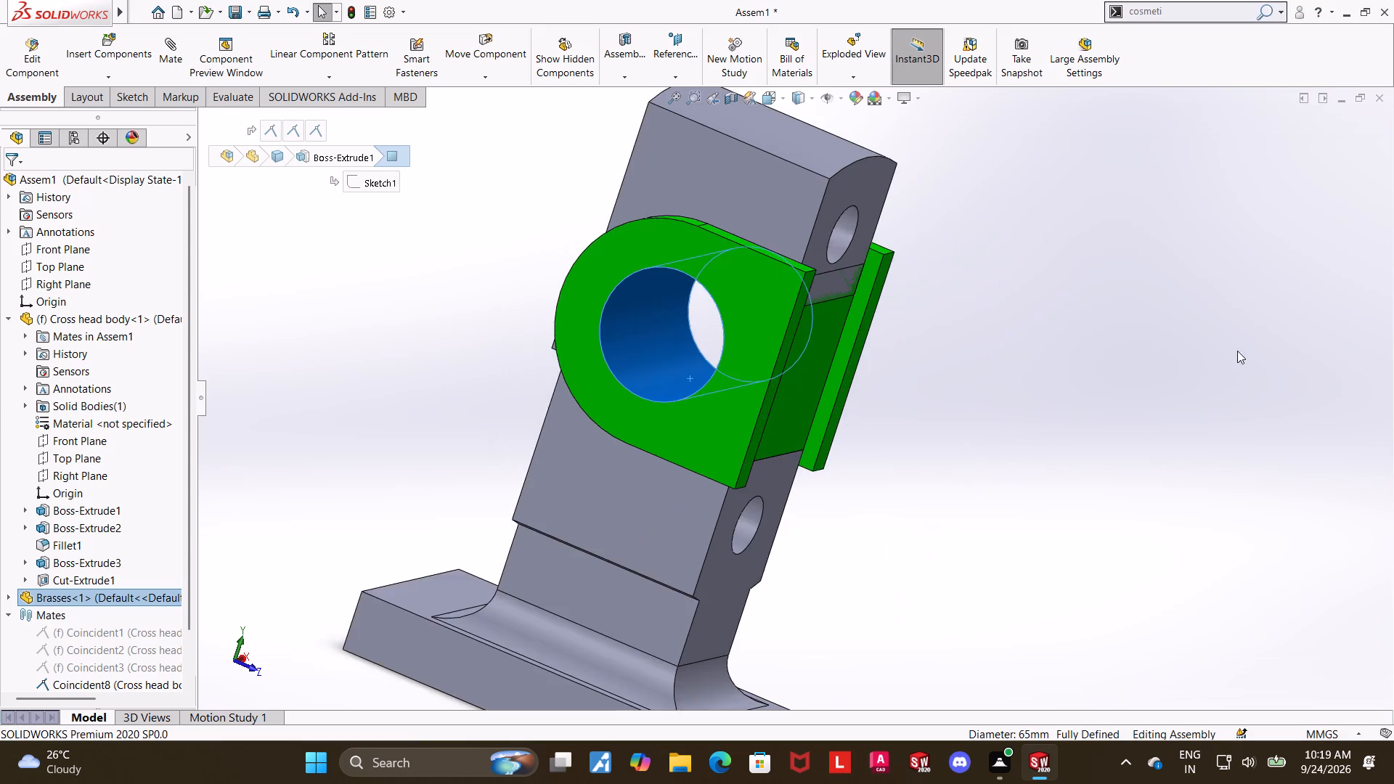
scroll(979, 389, up, 3)
middle_drag(903, 422, 886, 420)
click(886, 420)
drag(624, 377, 947, 413)
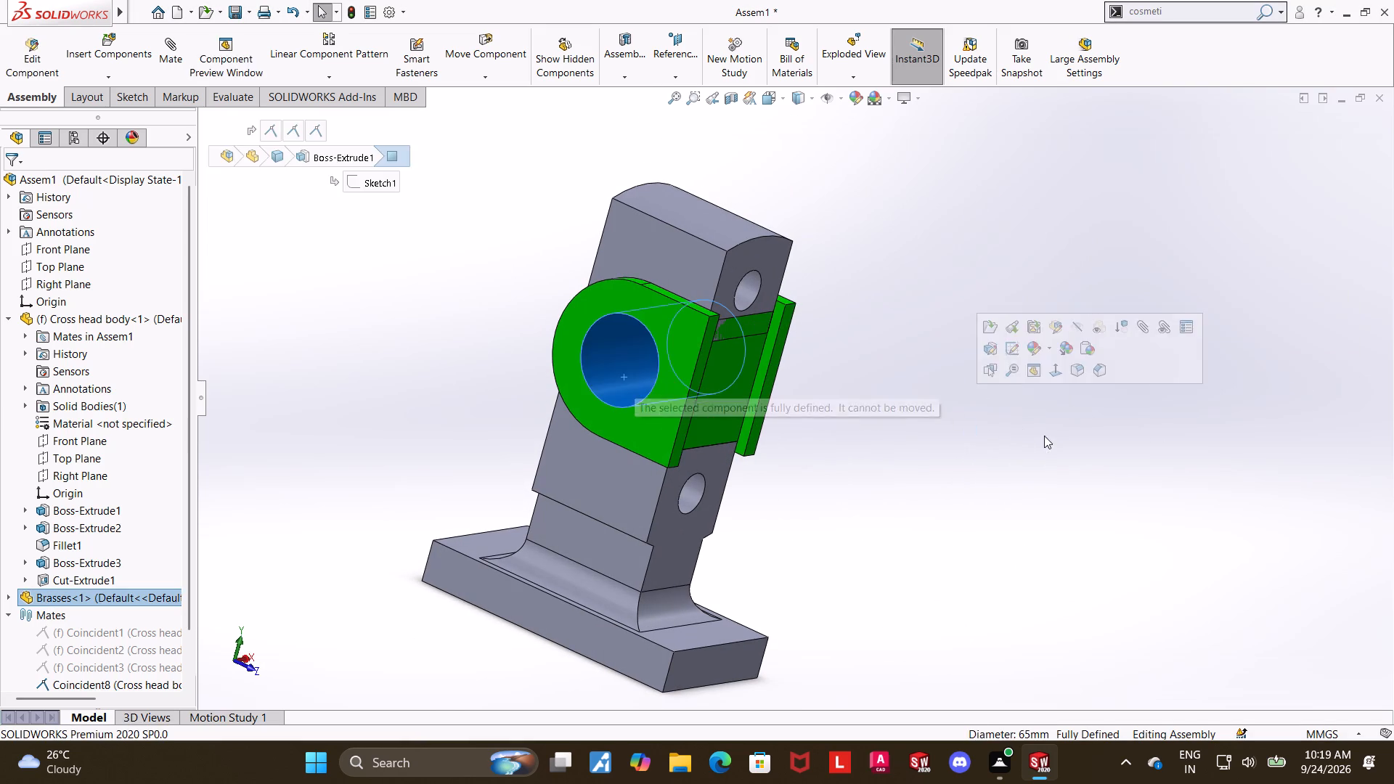
click(1042, 438)
drag(694, 409, 863, 394)
click(998, 510)
middle_drag(871, 464, 907, 435)
scroll(907, 435, up, 1)
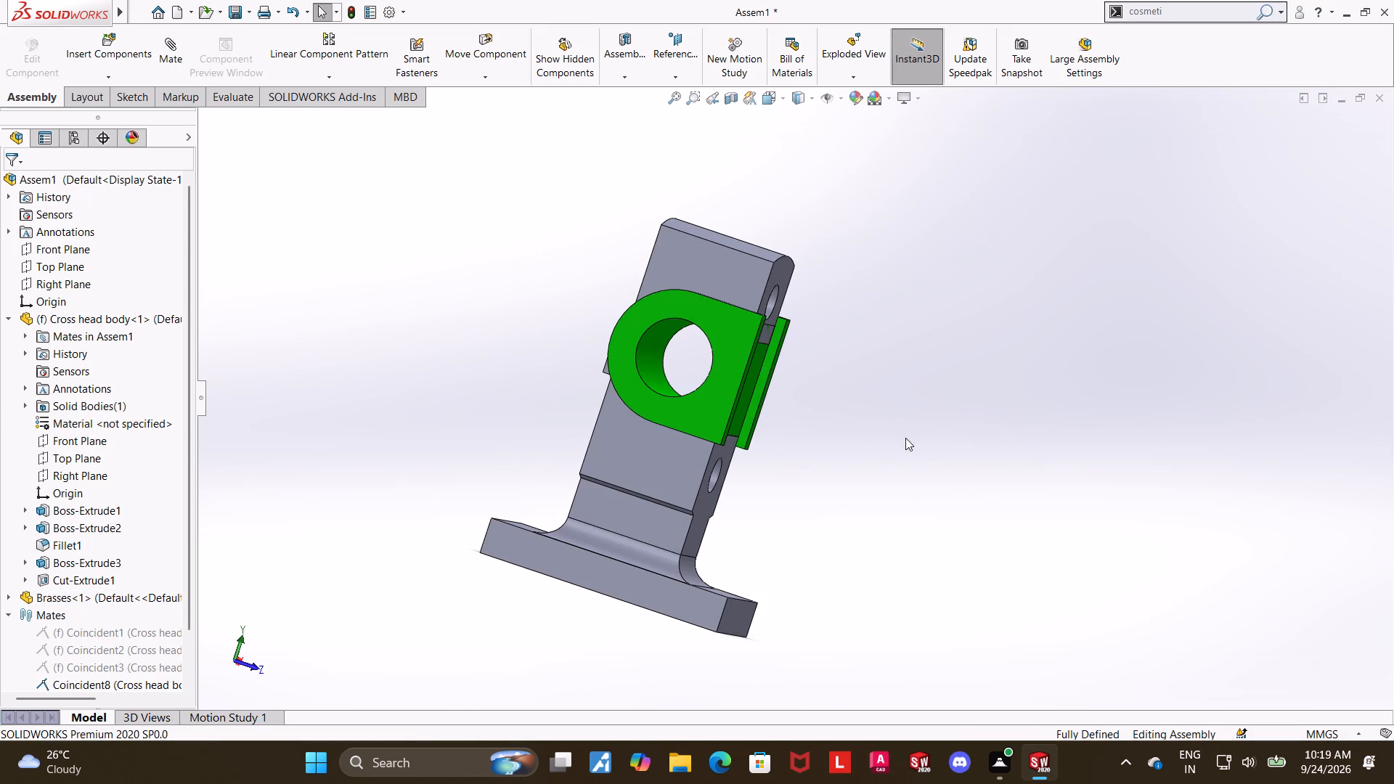
middle_drag(825, 372, 787, 449)
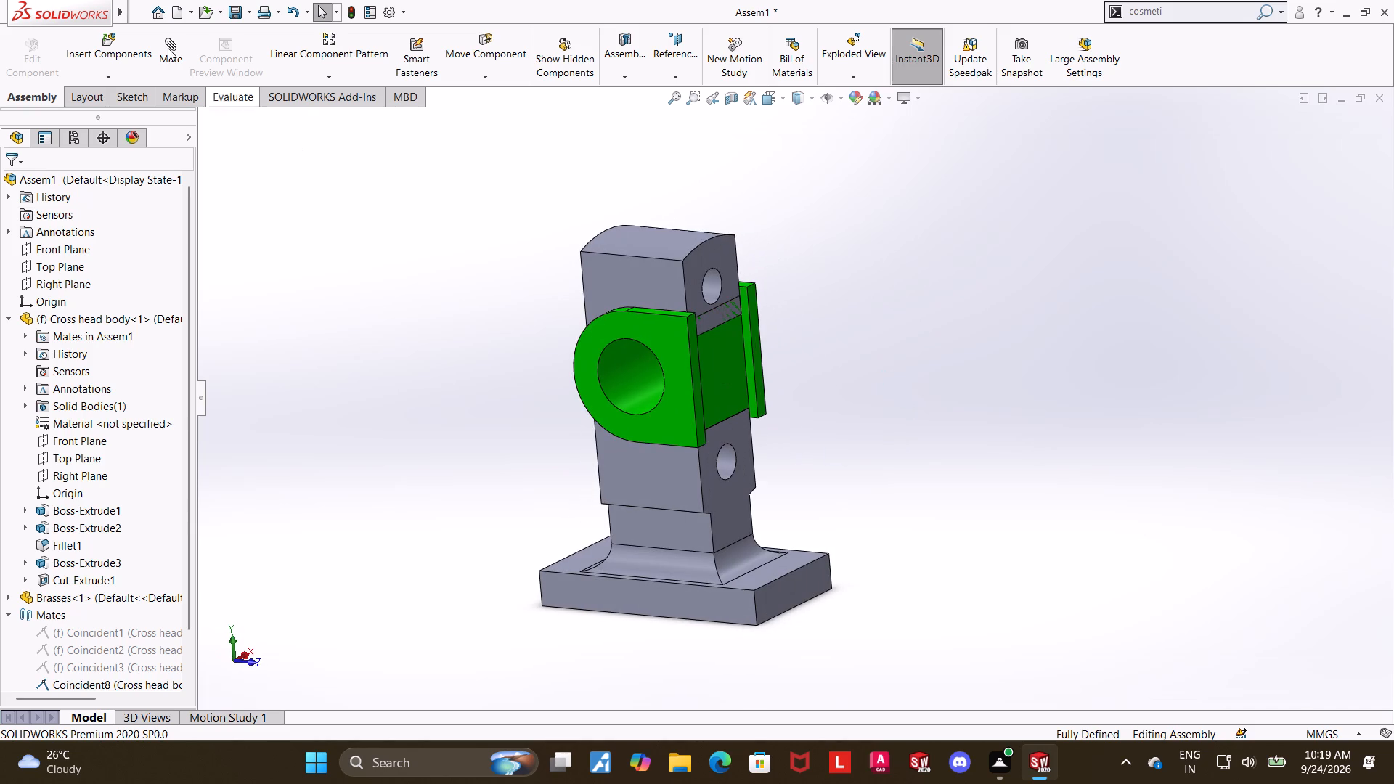
Insert the crosshead plate part into the assembly, placing it in front of the Brasses' flat, open side.
click(102, 41)
scroll(49, 416, down, 1)
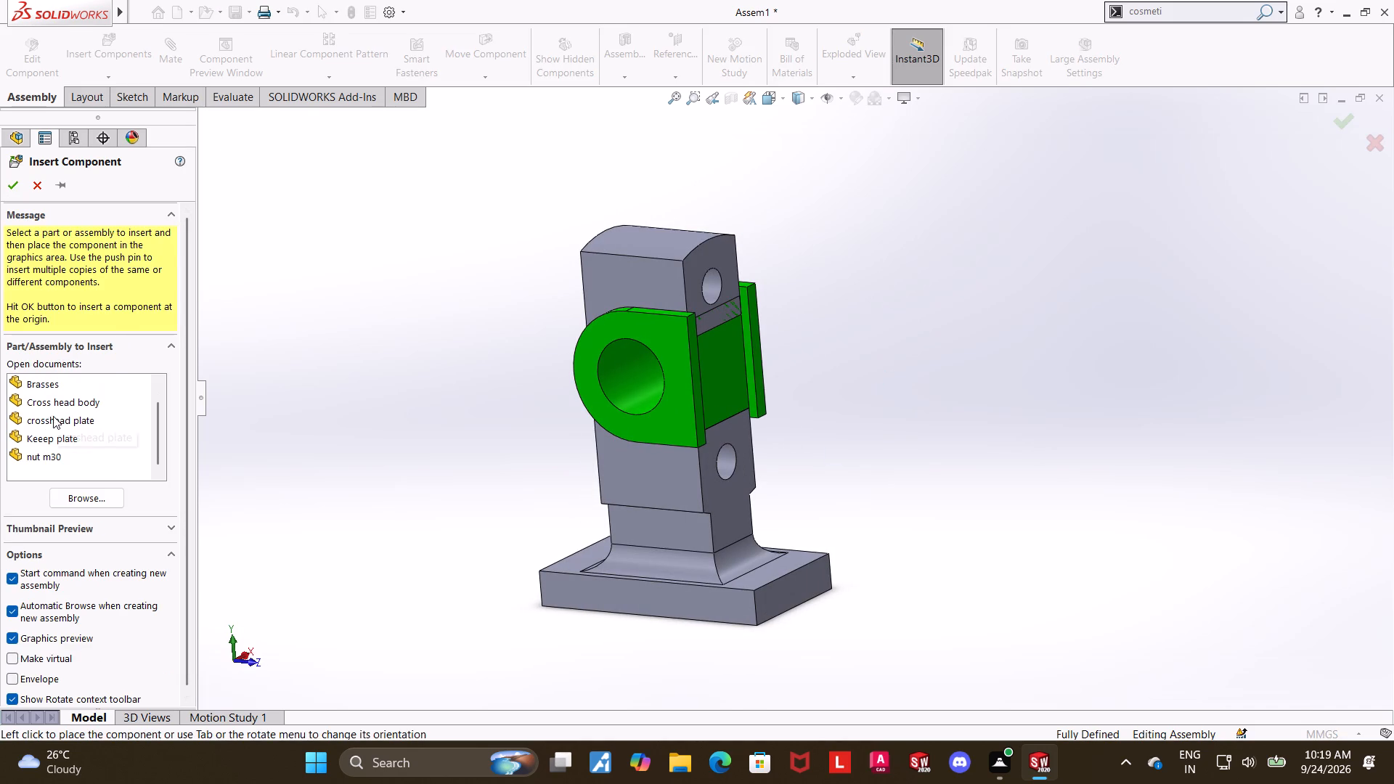
click(62, 420)
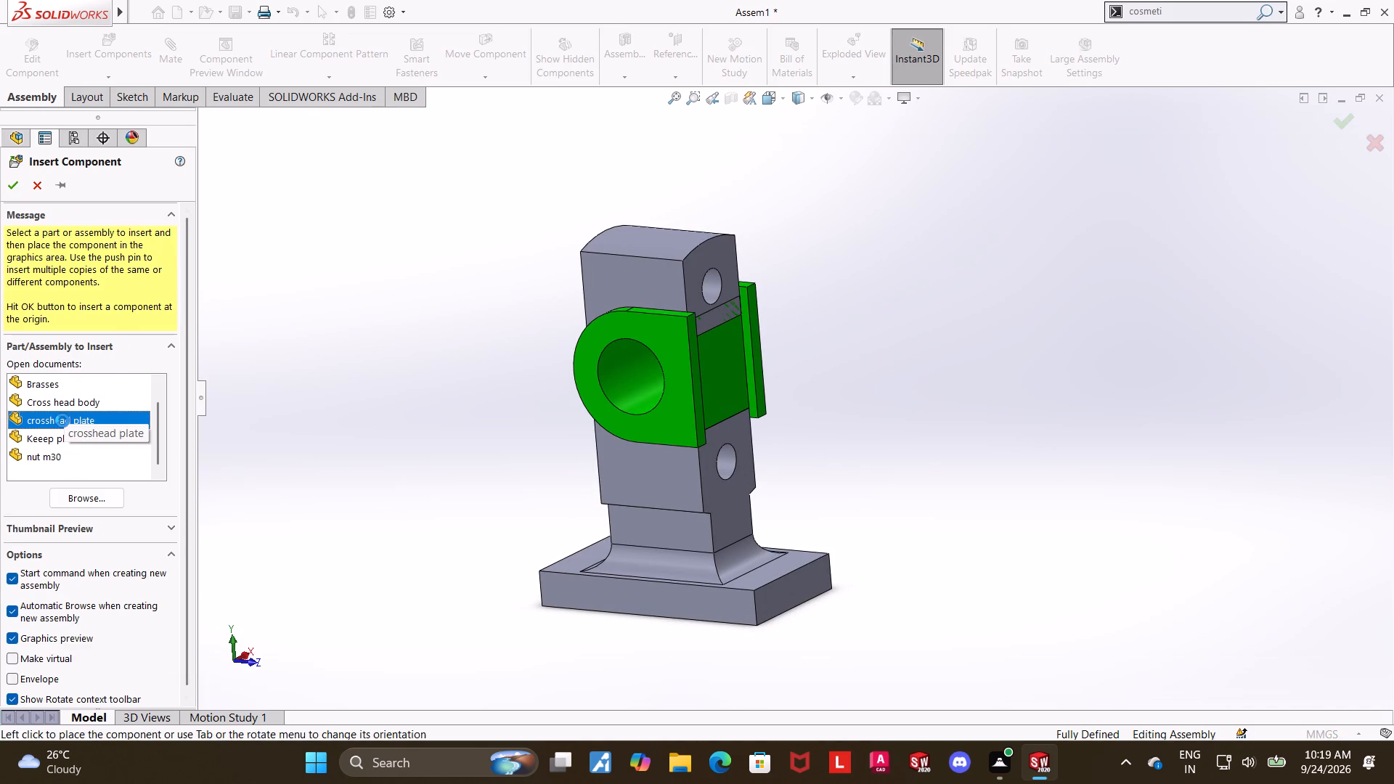
click(839, 380)
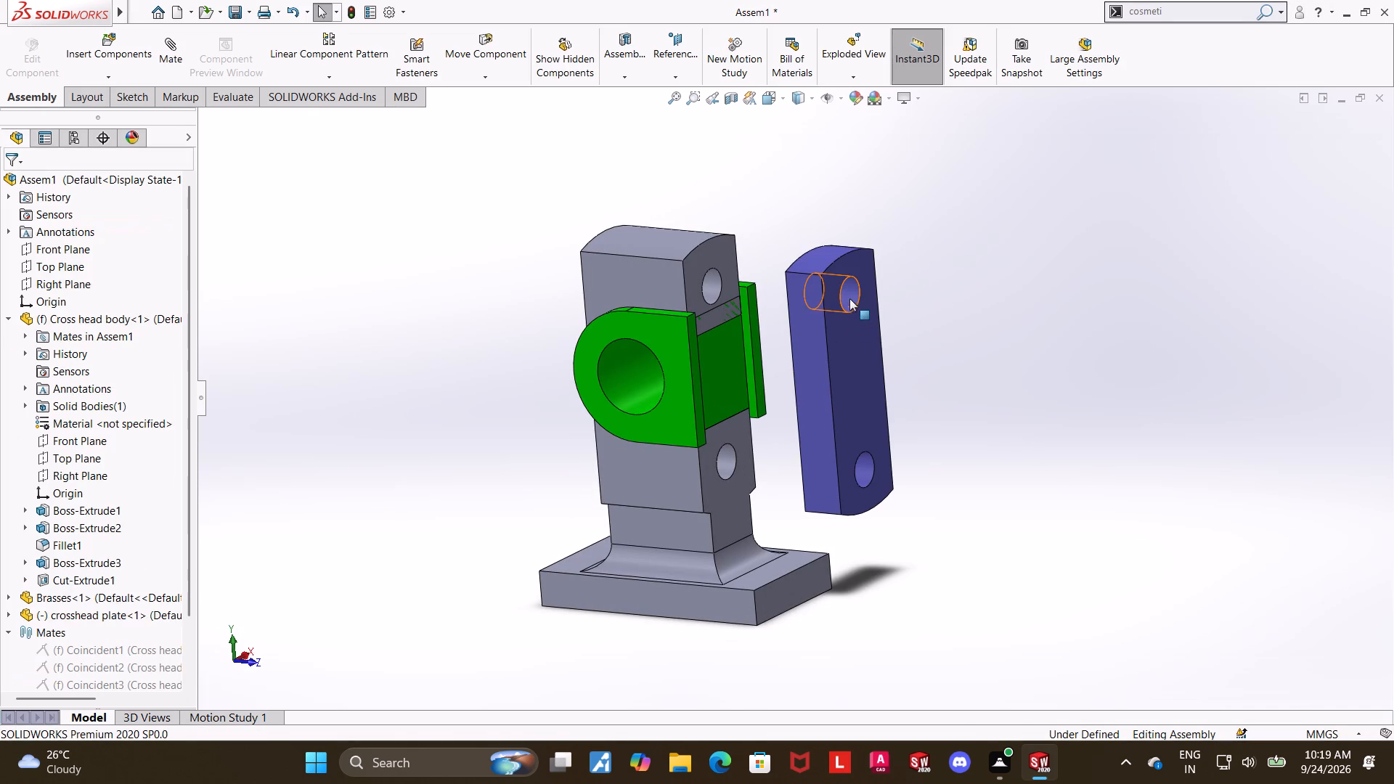
Mate the crosshead plate's upper and lower holes concentric with the Cross head body's corresponding upper and lower holes.
click(849, 297)
ctrl+click(709, 287)
click(163, 50)
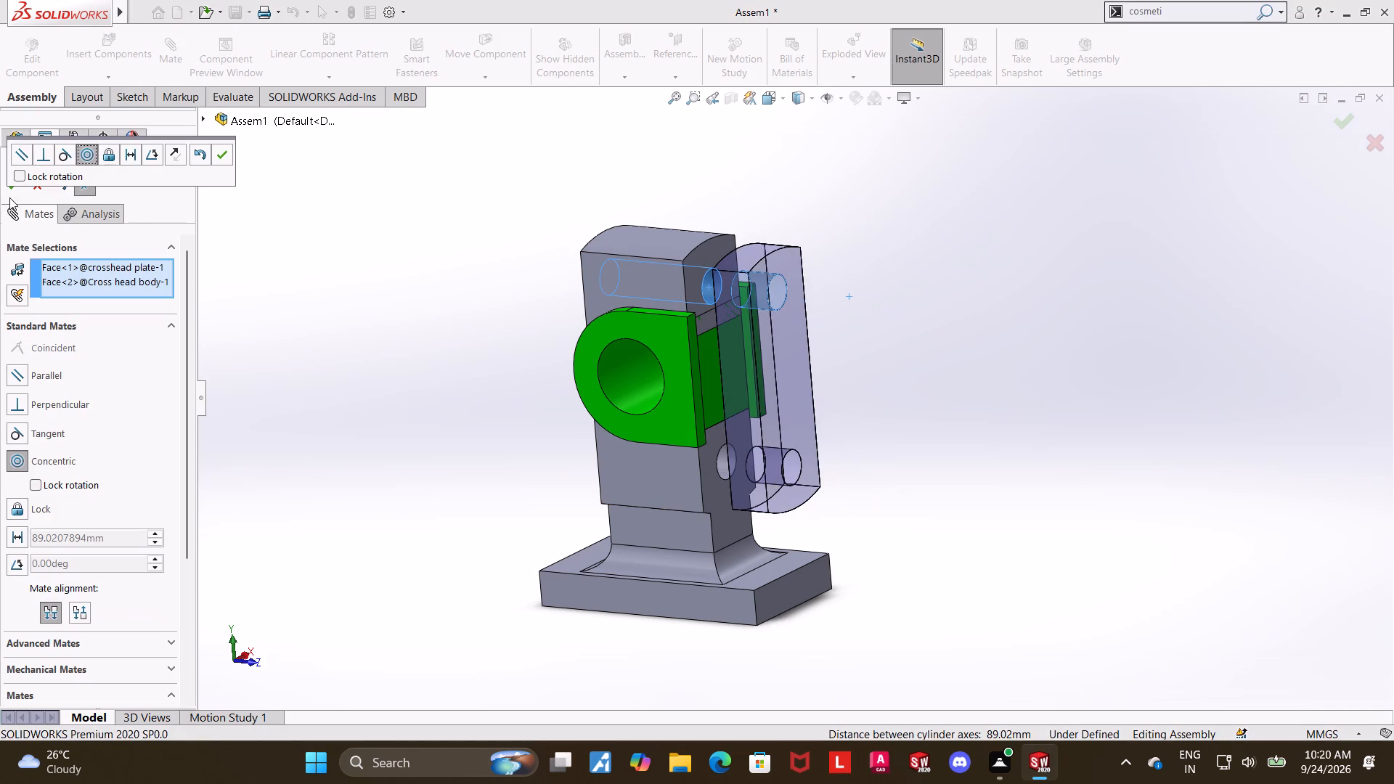
click(229, 153)
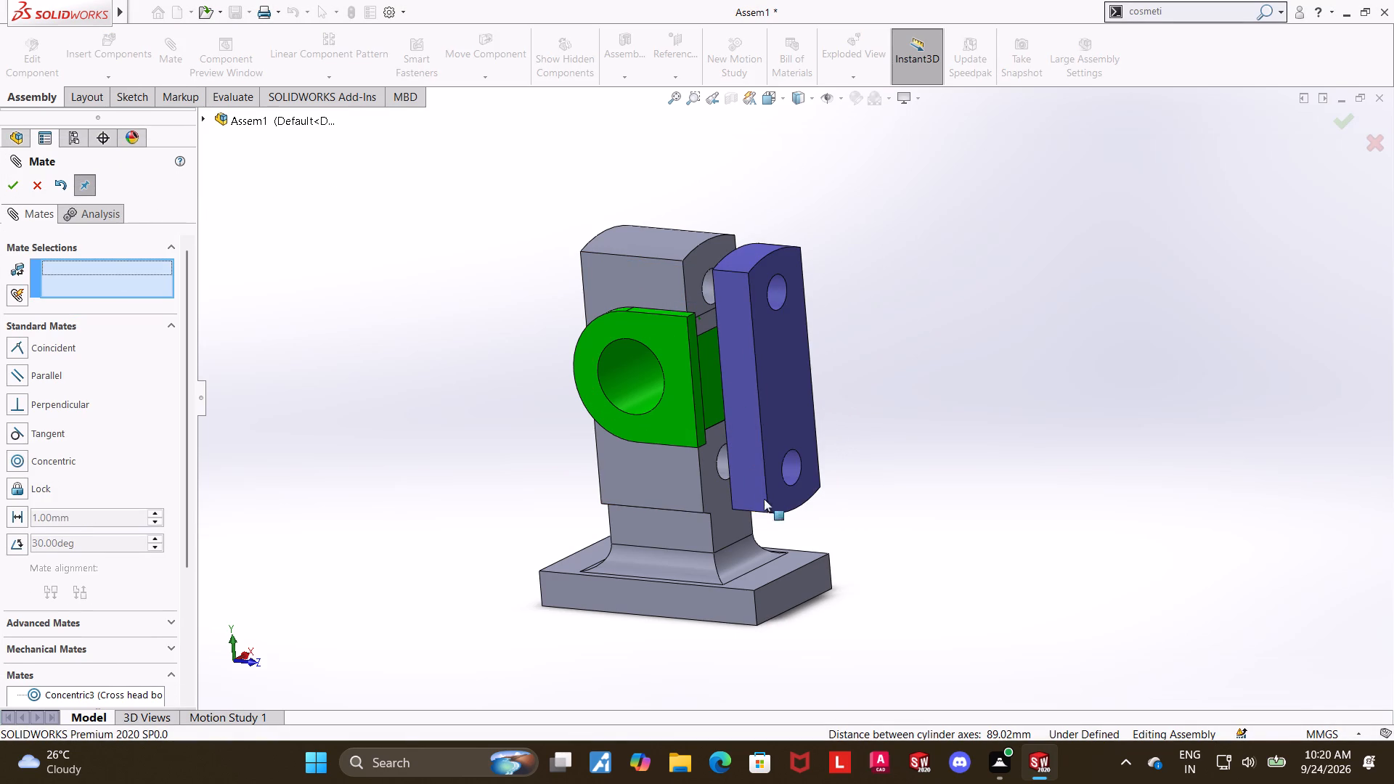
click(787, 470)
ctrl+click(723, 462)
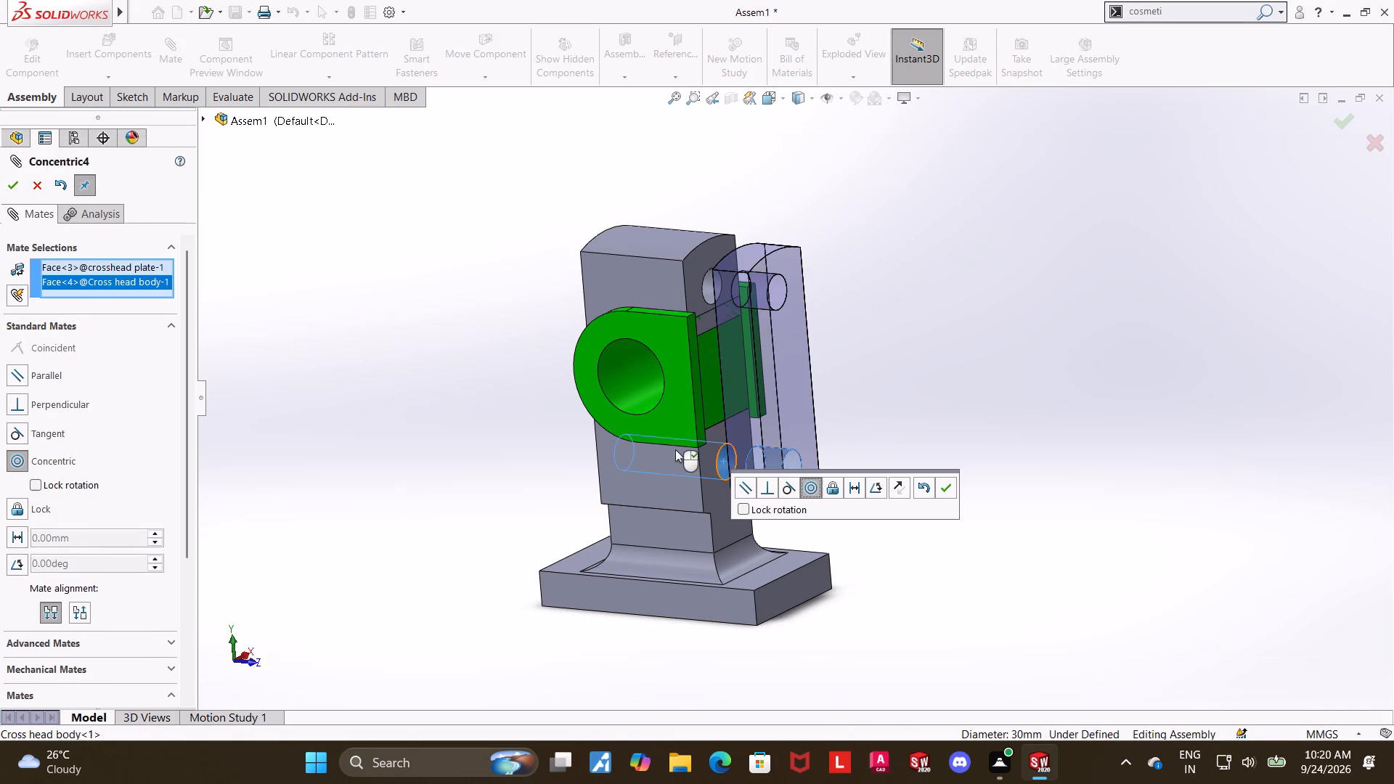
click(8, 181)
click(1137, 434)
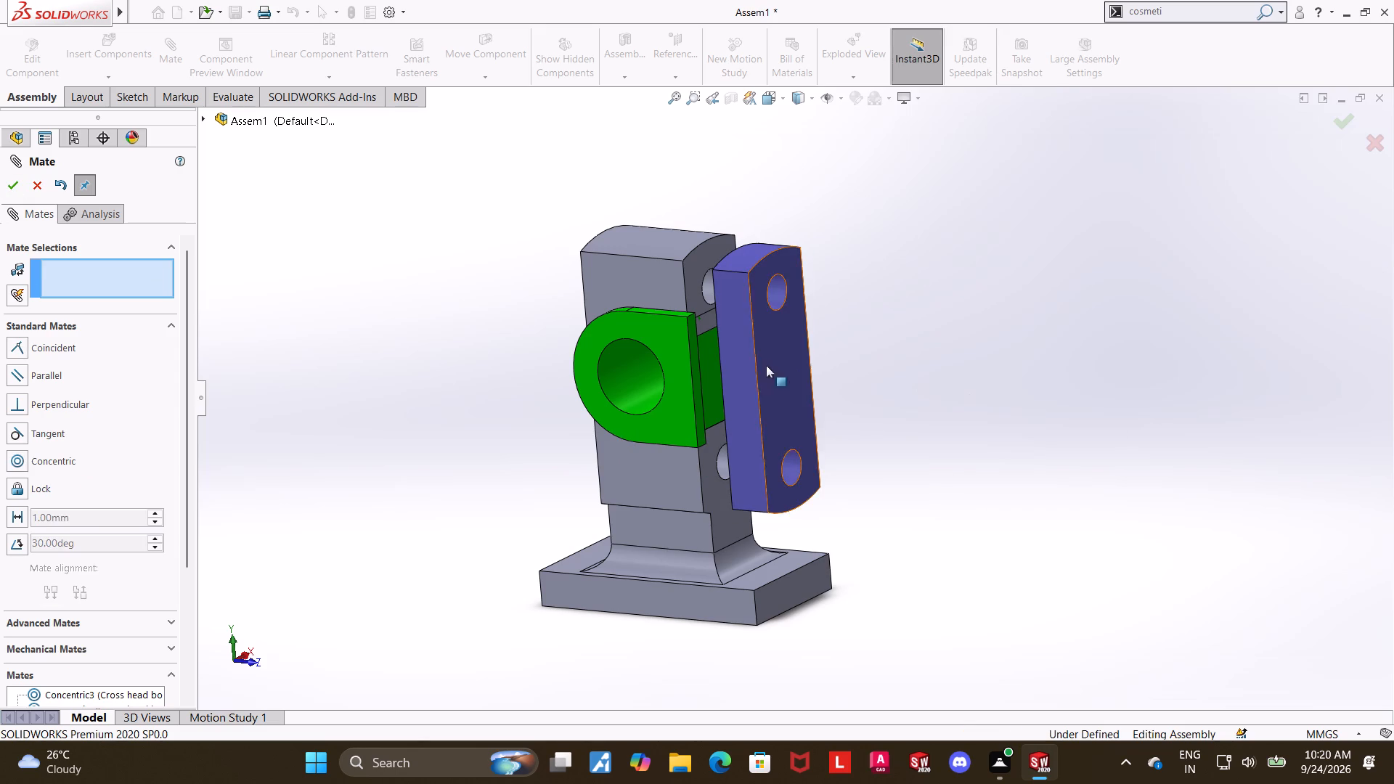
Mate the Brasses' flat front face between the flanges coincident with the crosshead plate's inner face, and test the plate for movement.
click(709, 356)
middle_drag(1109, 398, 1149, 398)
click(1152, 397)
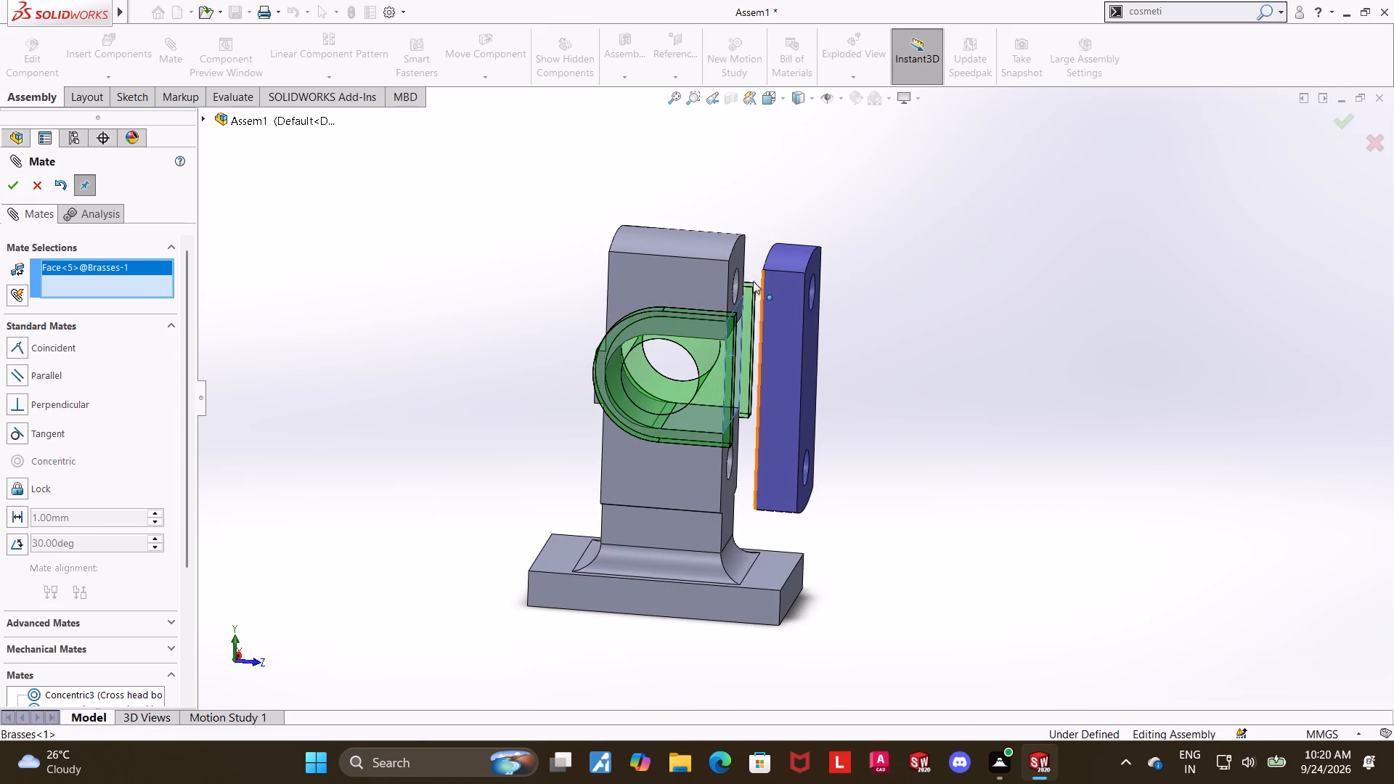
click(1053, 265)
middle_drag(978, 412, 1014, 419)
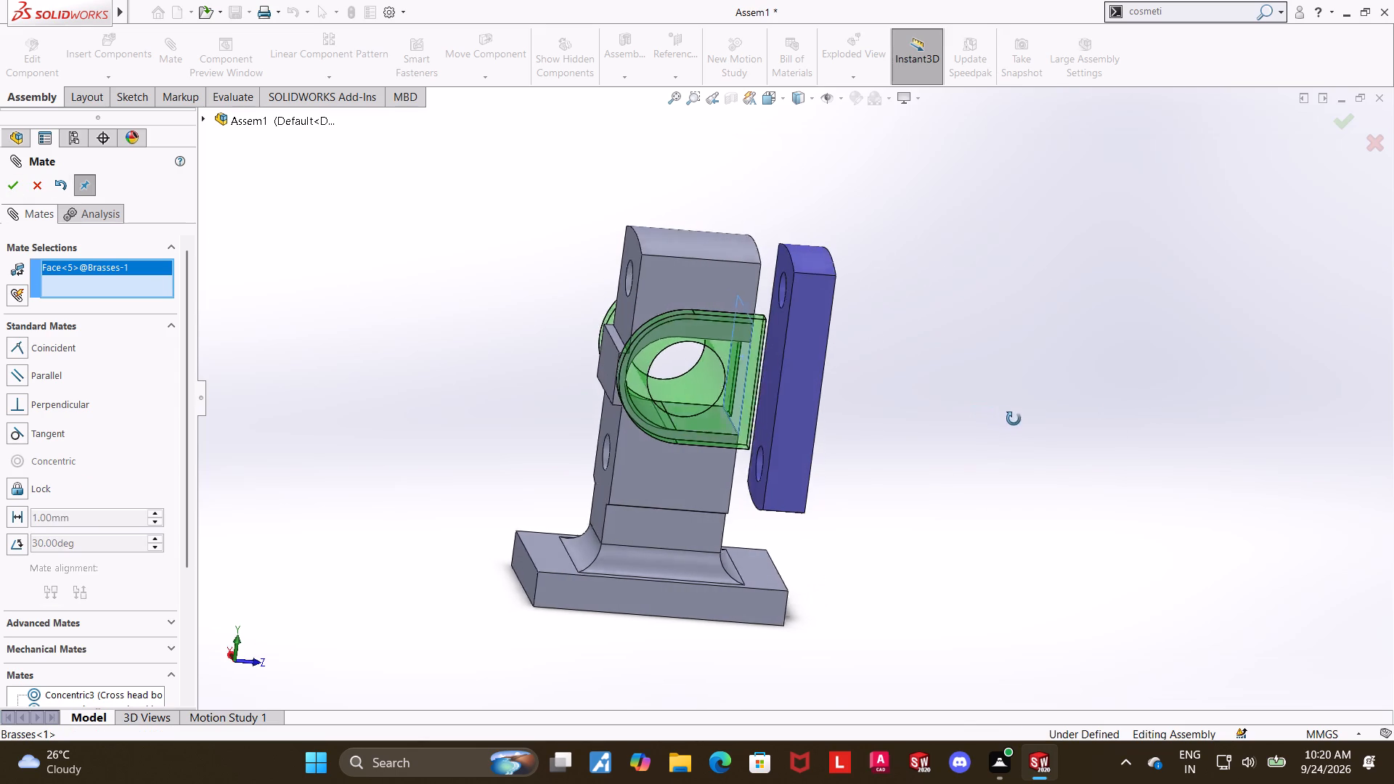
middle_drag(1014, 419, 1019, 421)
ctrl+click(782, 358)
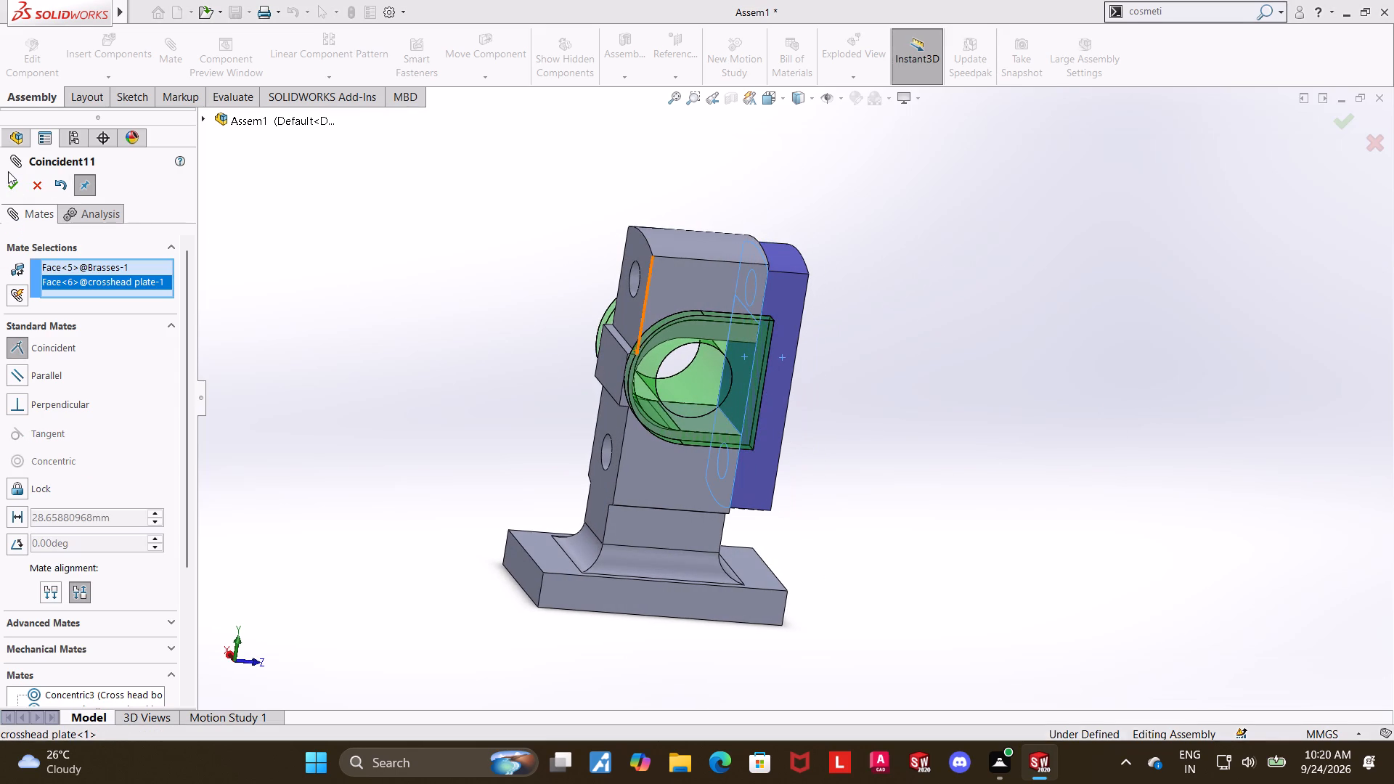
click(7, 181)
click(1161, 367)
middle_drag(1051, 360, 939, 339)
drag(733, 379, 958, 417)
click(1035, 416)
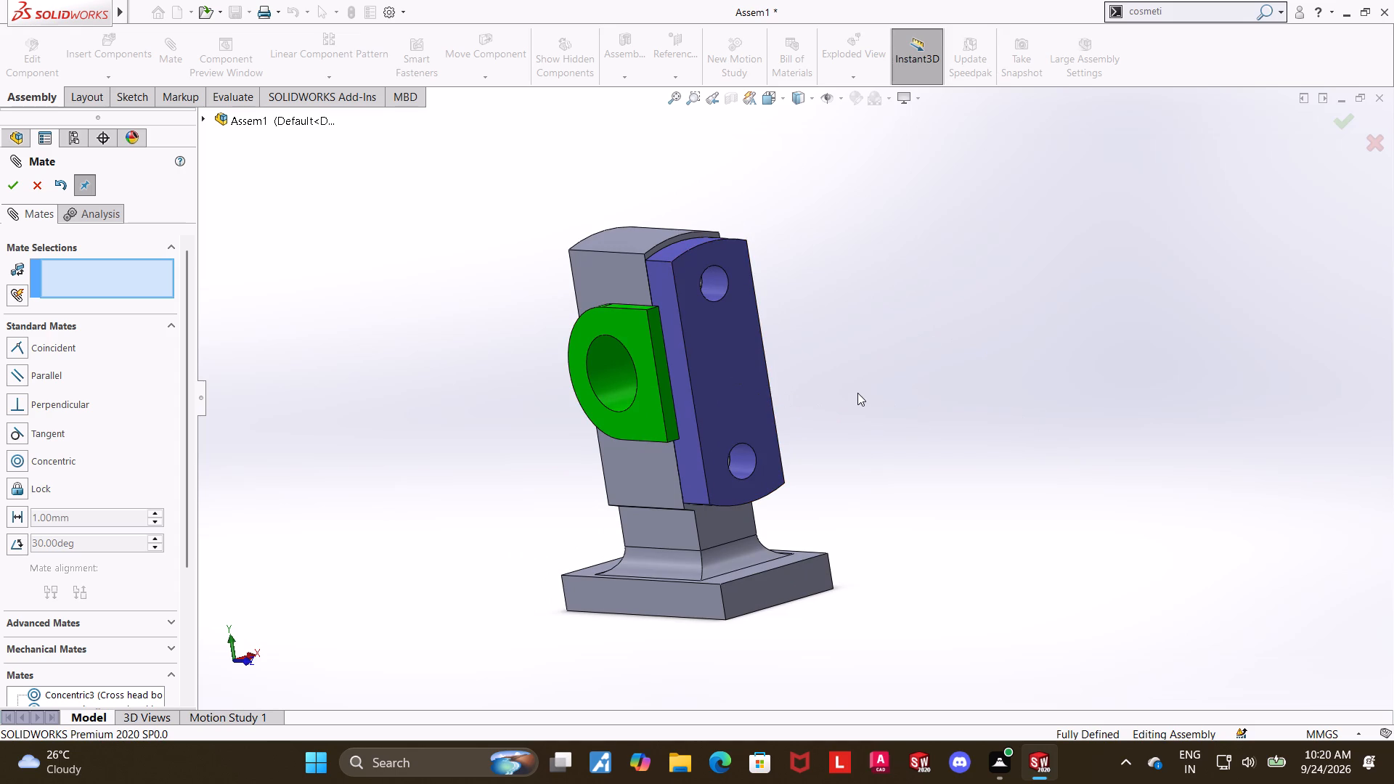
Finish mating and insert the Keeep plate part, placing it beside the Cross head body's side opposite the crosshead plate.
middle_drag(822, 357, 988, 367)
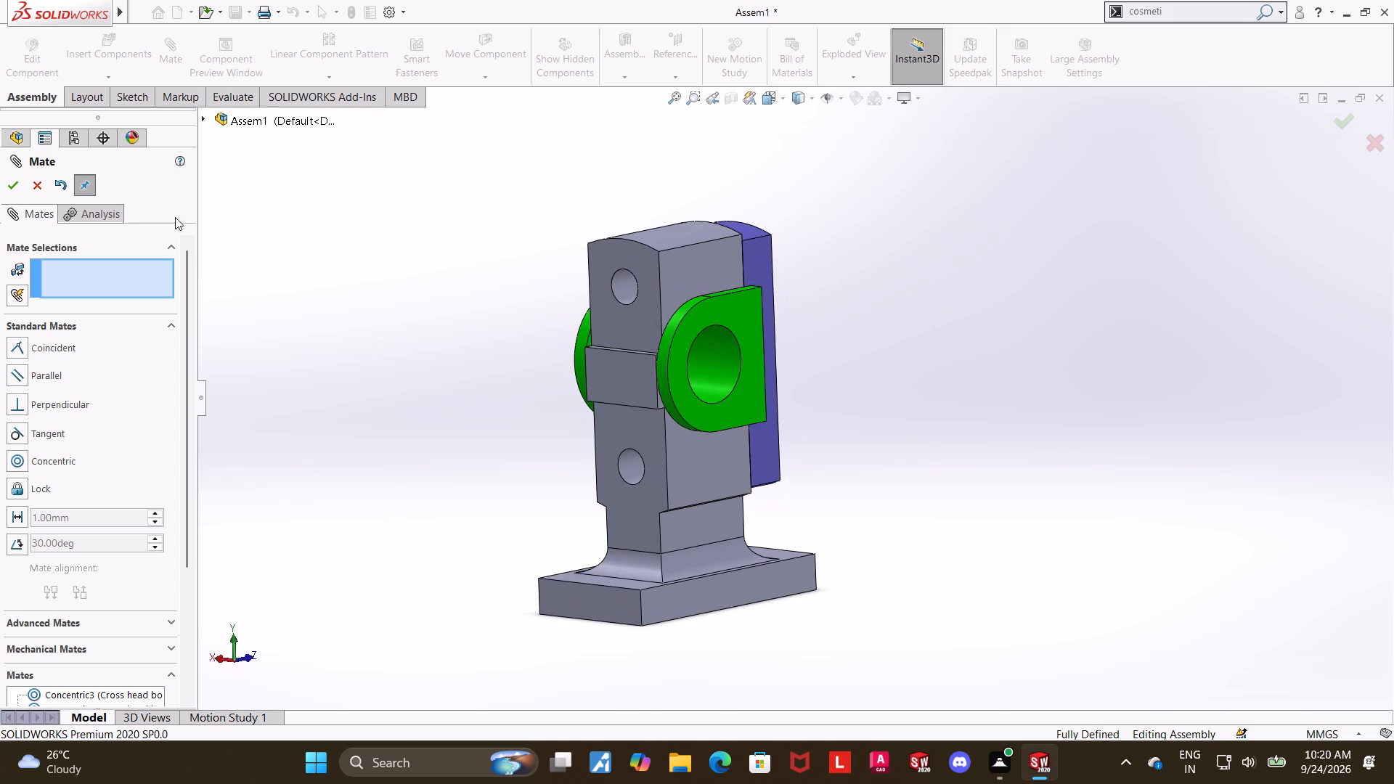
click(46, 187)
click(123, 57)
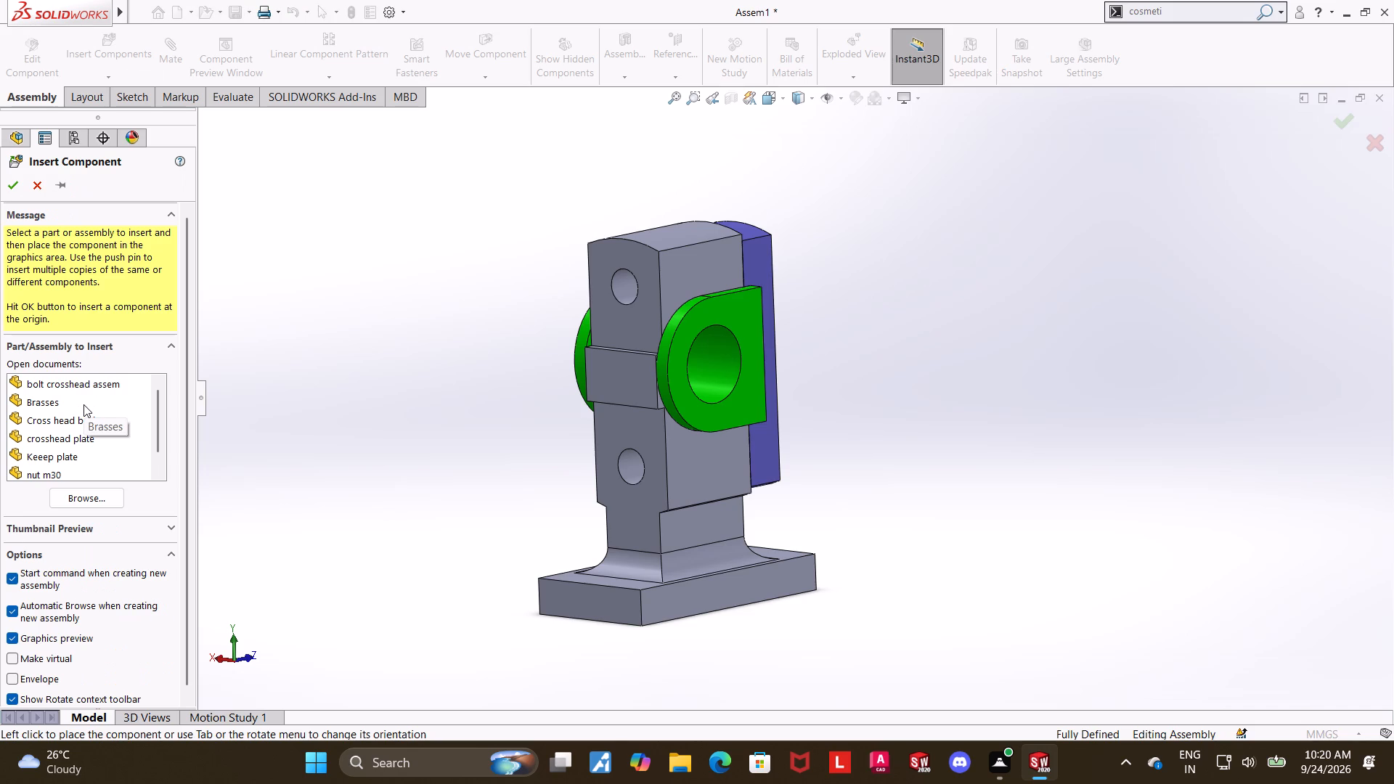
scroll(83, 404, down, 1)
scroll(54, 428, up, 2)
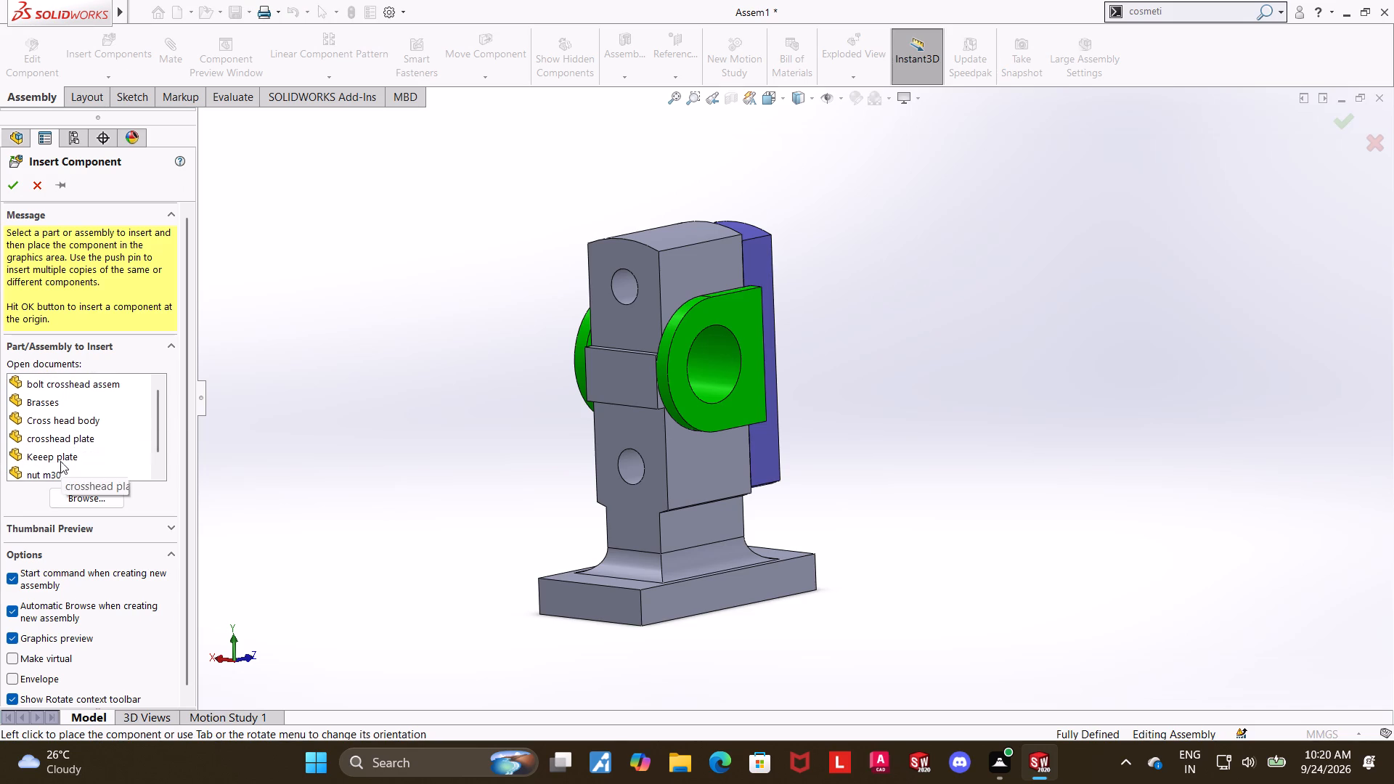
click(60, 461)
click(428, 391)
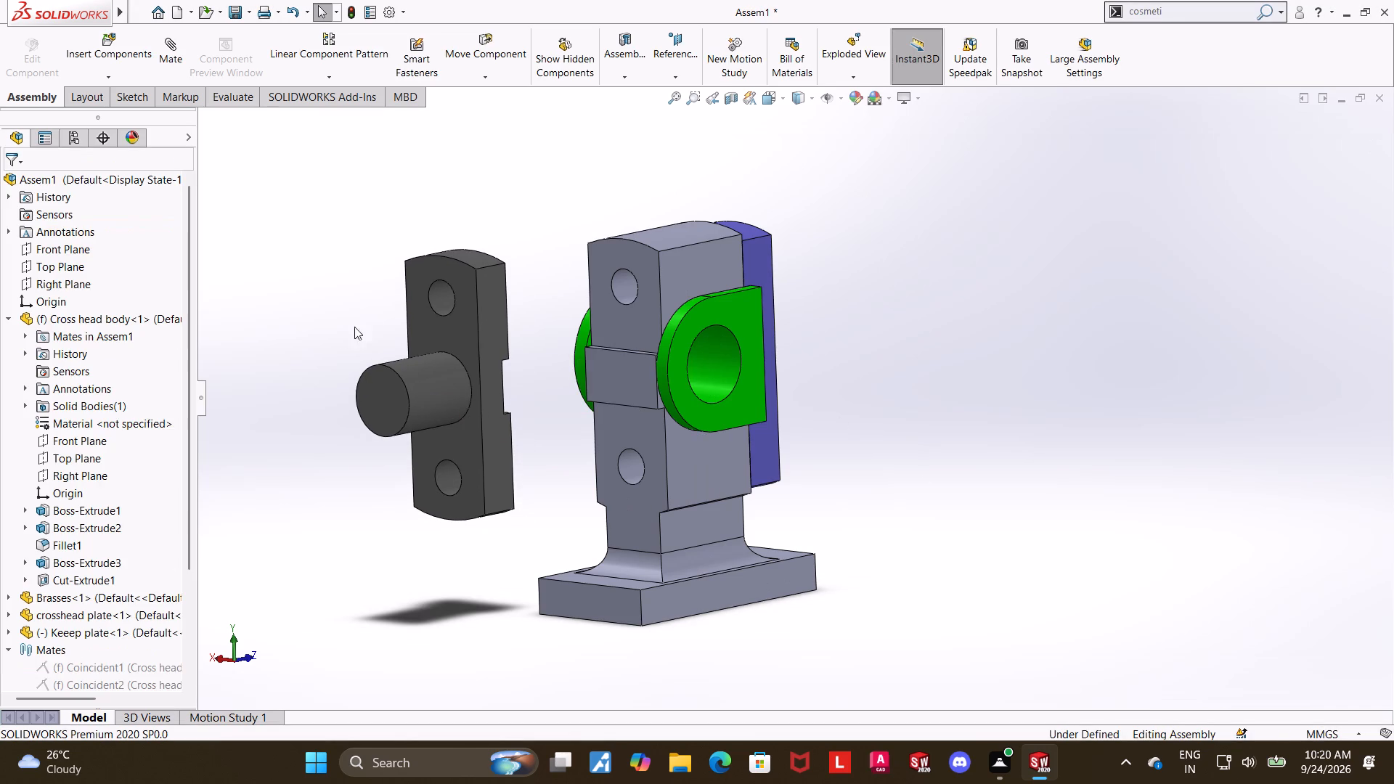
Mate the Keeep plate's upper and lower holes concentric with the Cross head body's corresponding upper and lower holes.
click(437, 299)
ctrl+click(622, 290)
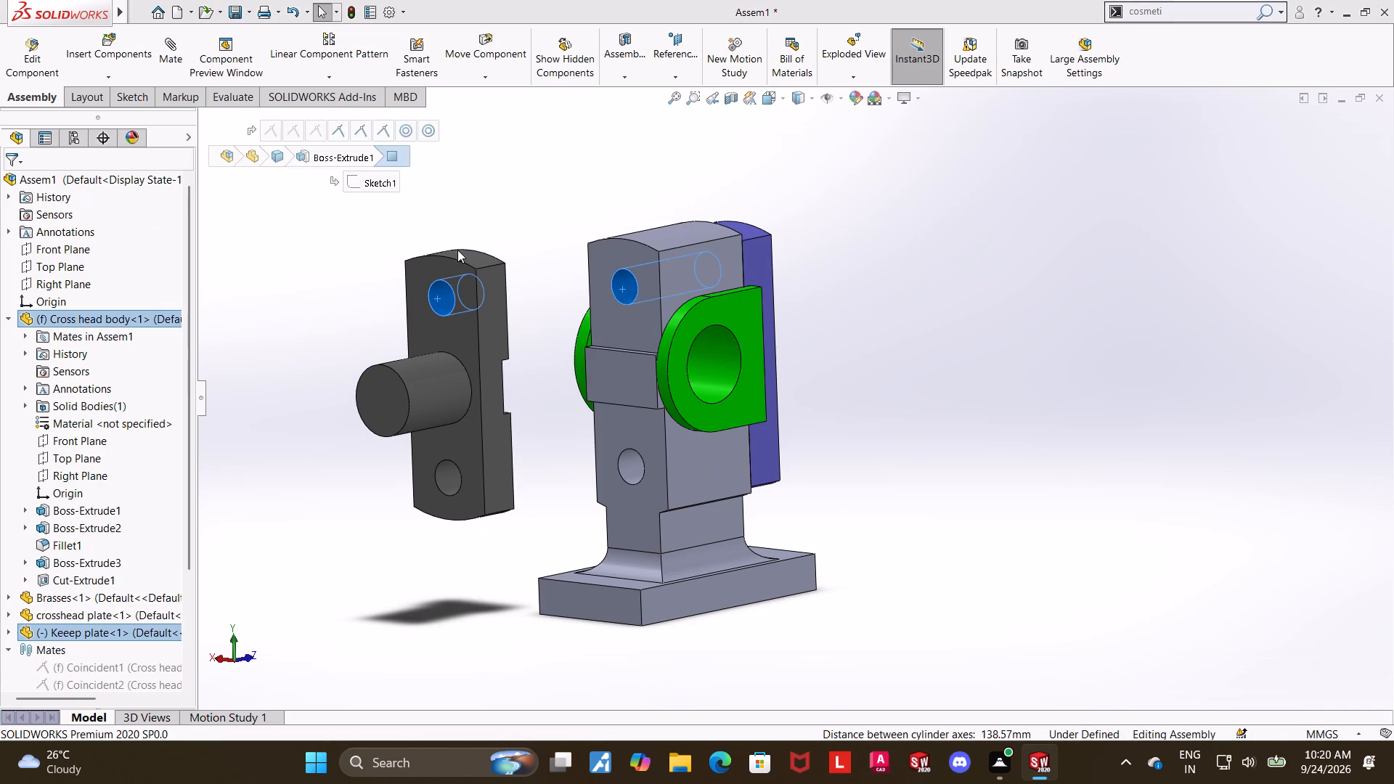
click(168, 48)
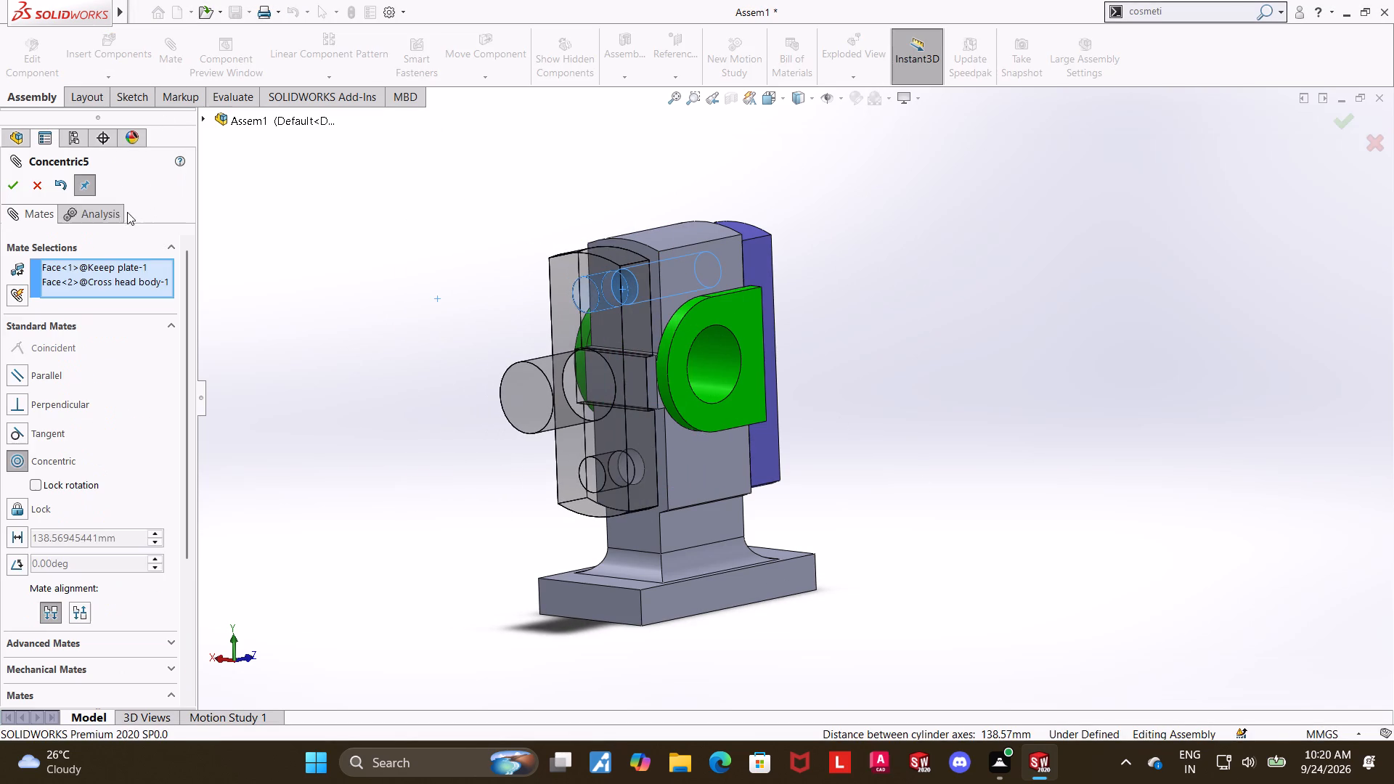
click(20, 188)
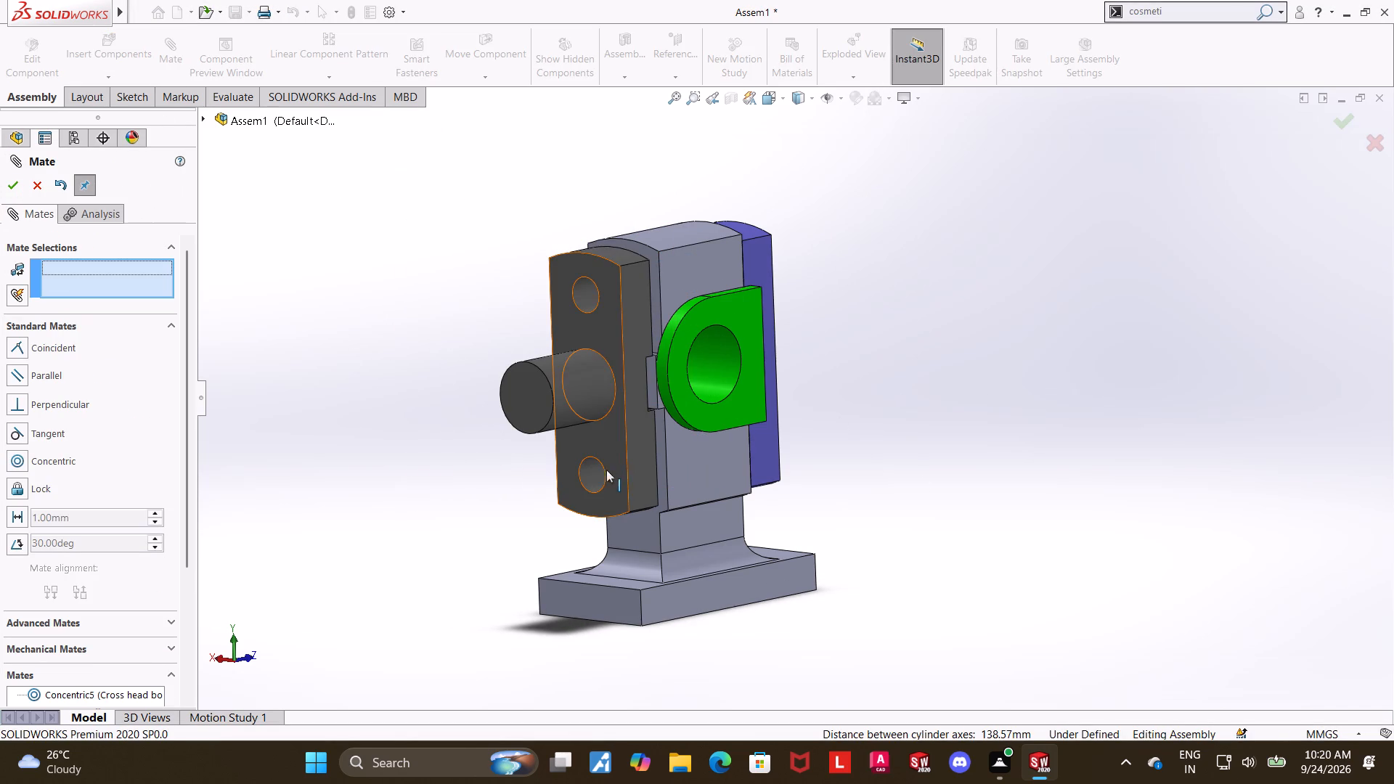
click(600, 472)
ctrl+click(635, 473)
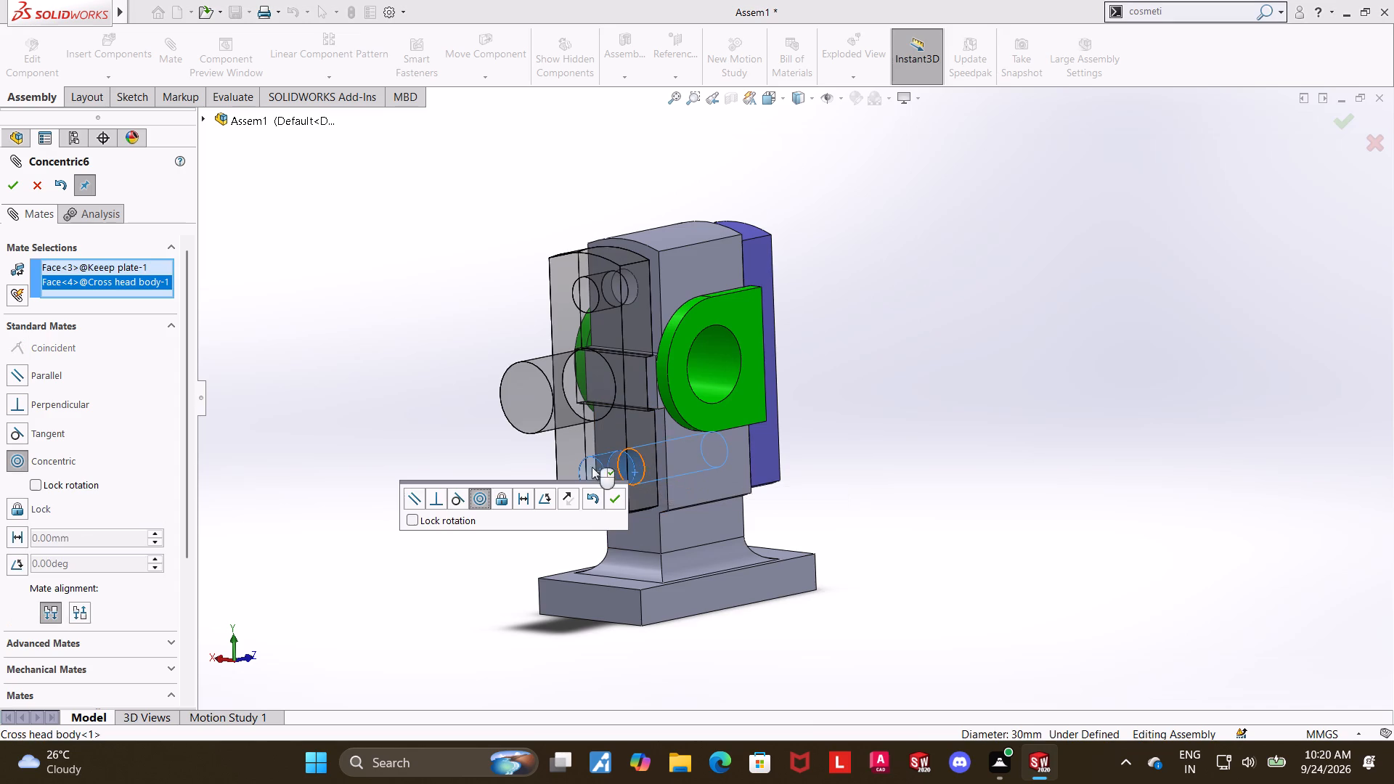
click(7, 187)
click(1088, 340)
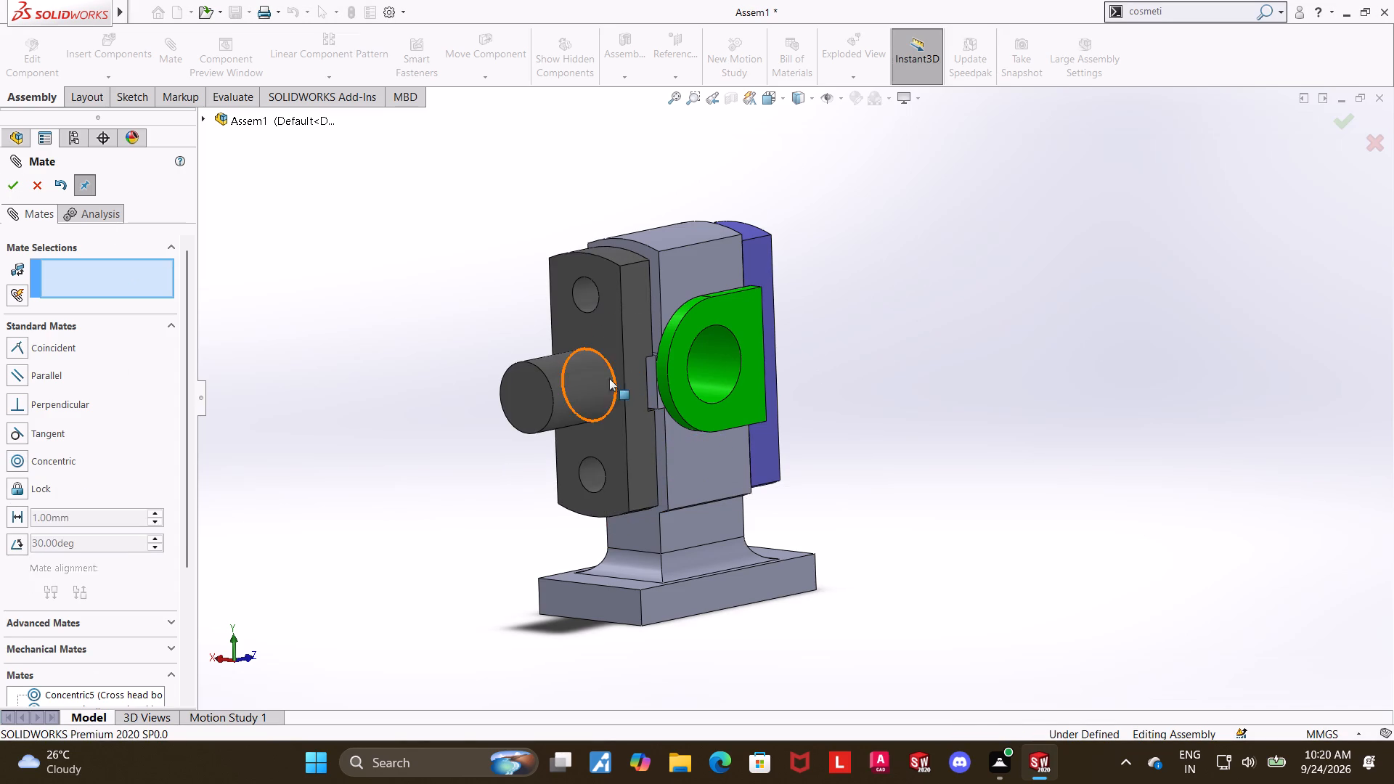
Pull the Keeep plate away from the body and mate its recessed inner face coincident with the Cross head body's raised pad face.
drag(608, 378, 441, 380)
drag(472, 465, 464, 465)
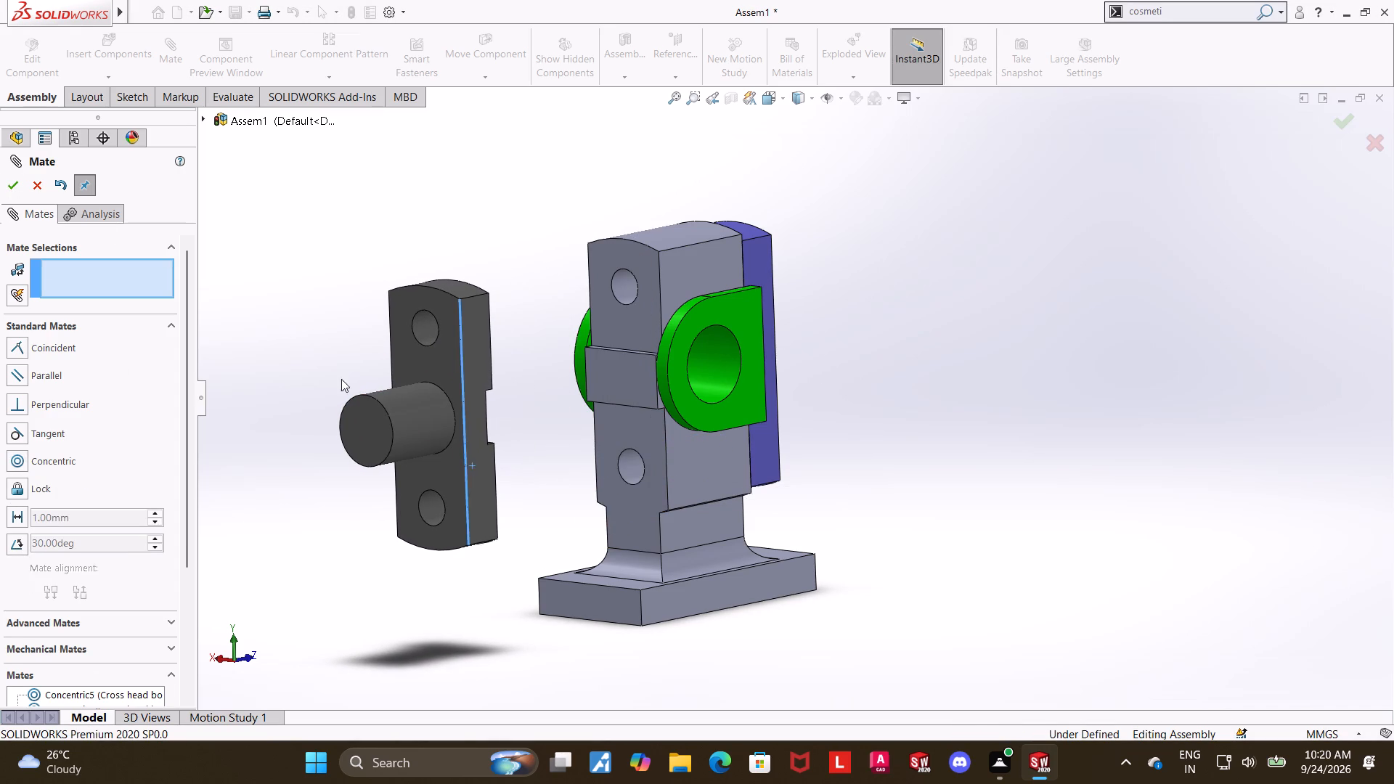
click(280, 298)
middle_drag(494, 387, 362, 431)
scroll(376, 427, up, 1)
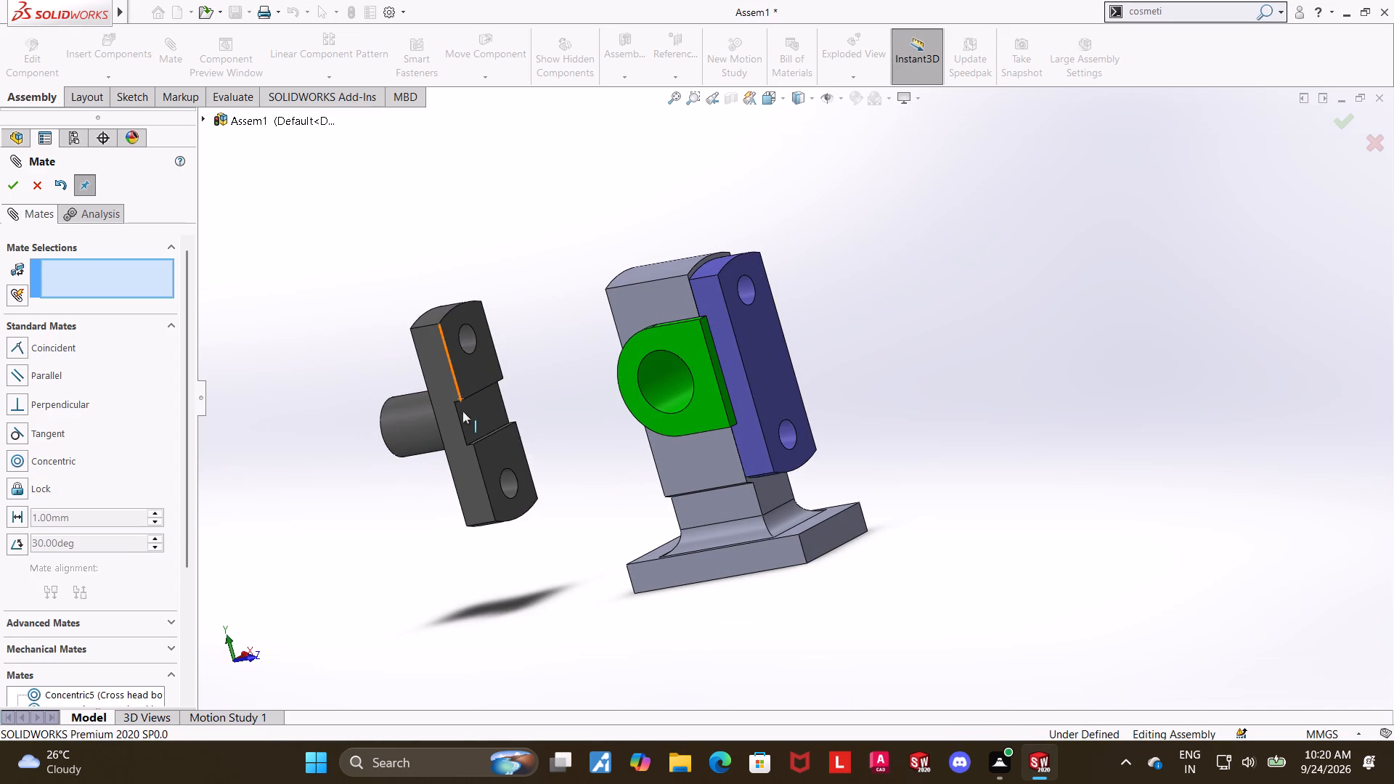
click(478, 412)
middle_drag(425, 555, 542, 550)
ctrl+click(661, 382)
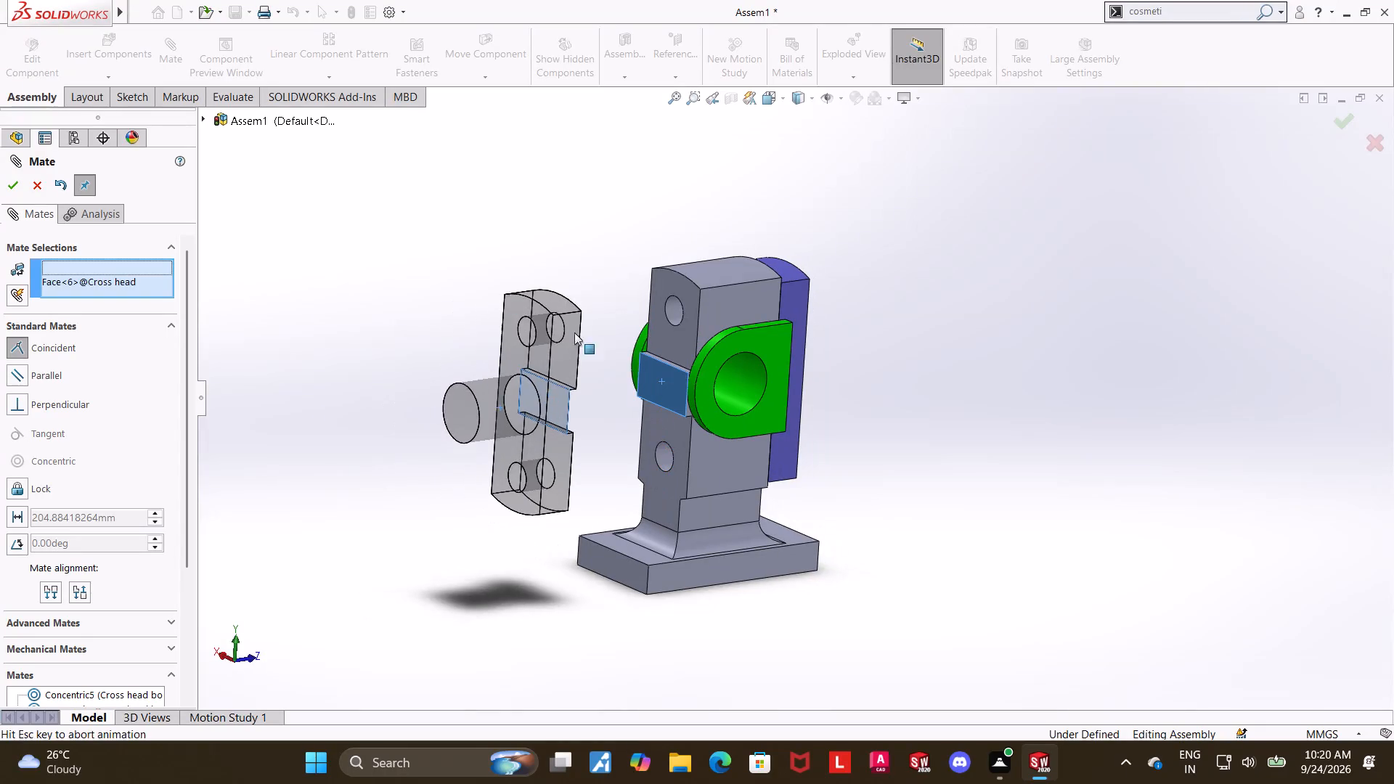
click(8, 179)
click(990, 322)
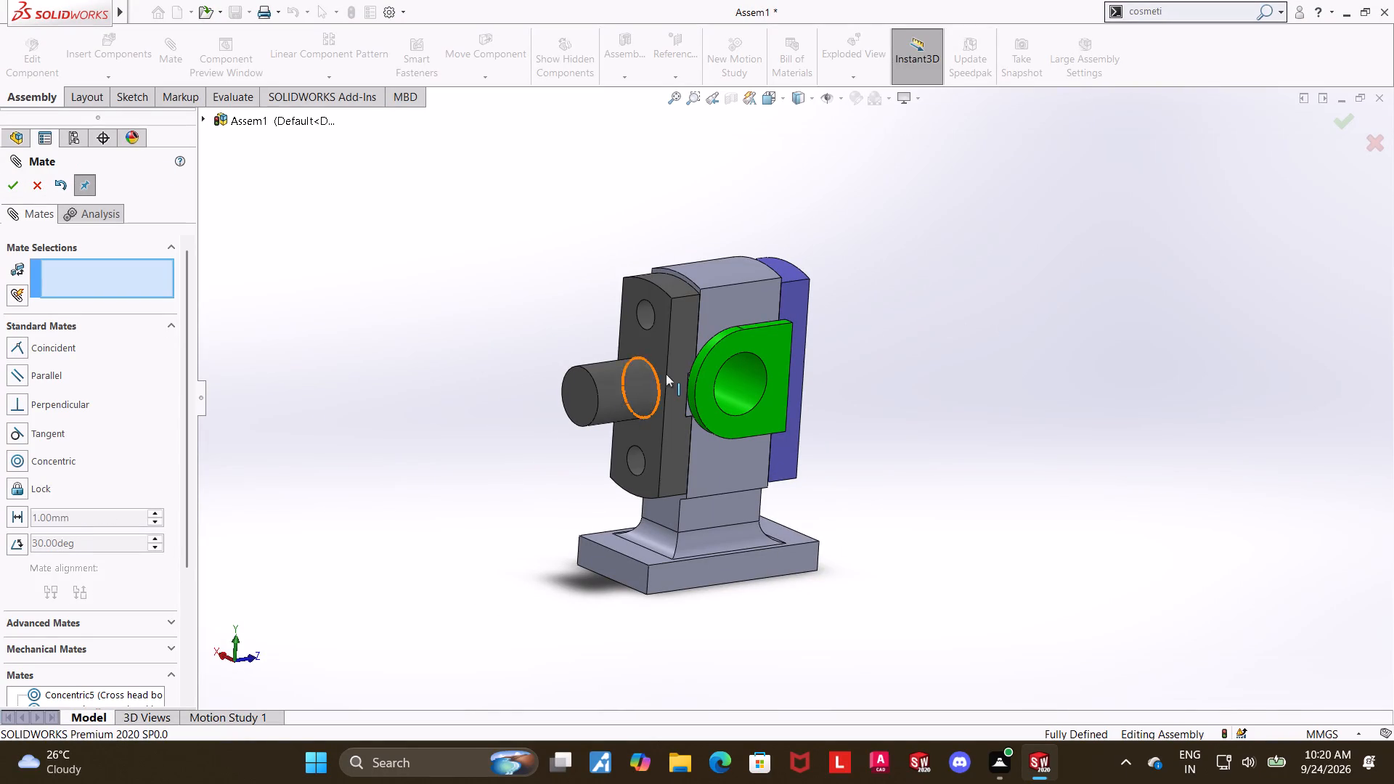
drag(668, 372, 457, 375)
click(360, 375)
click(31, 185)
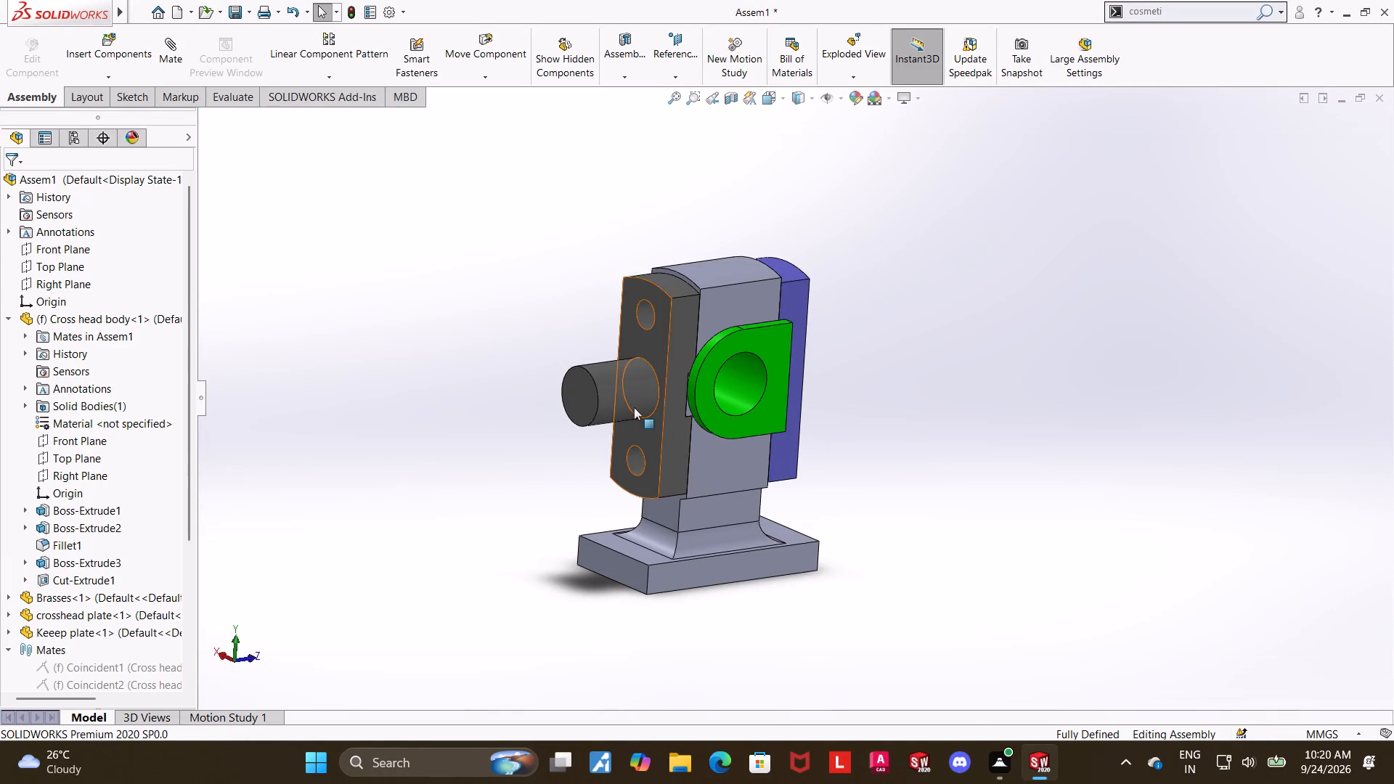
Test the Keeep plate for remaining movement and examine the plates' fit against the body, including in the Right view.
drag(613, 401, 454, 400)
click(471, 413)
click(1072, 401)
scroll(751, 385, down, 4)
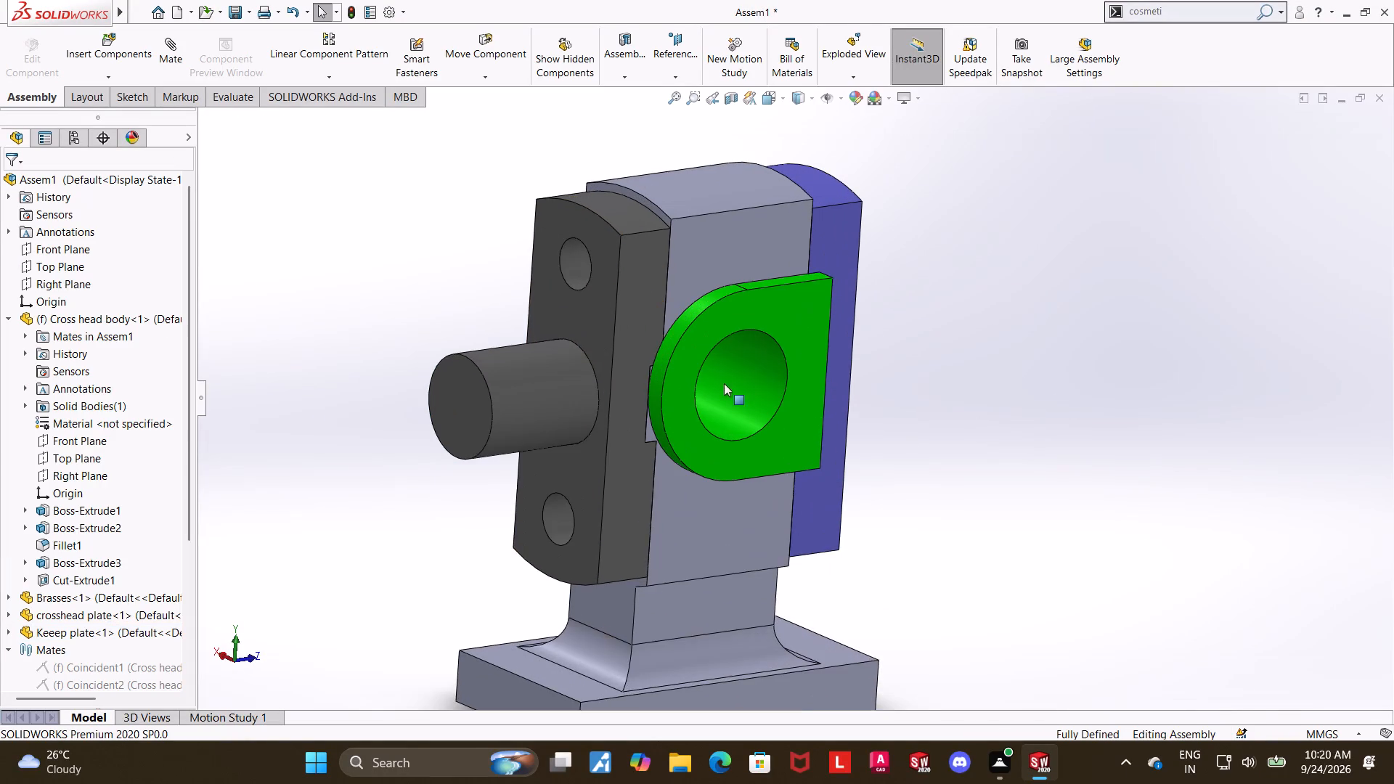
drag(605, 321, 504, 301)
click(1183, 387)
middle_drag(1072, 430, 1058, 376)
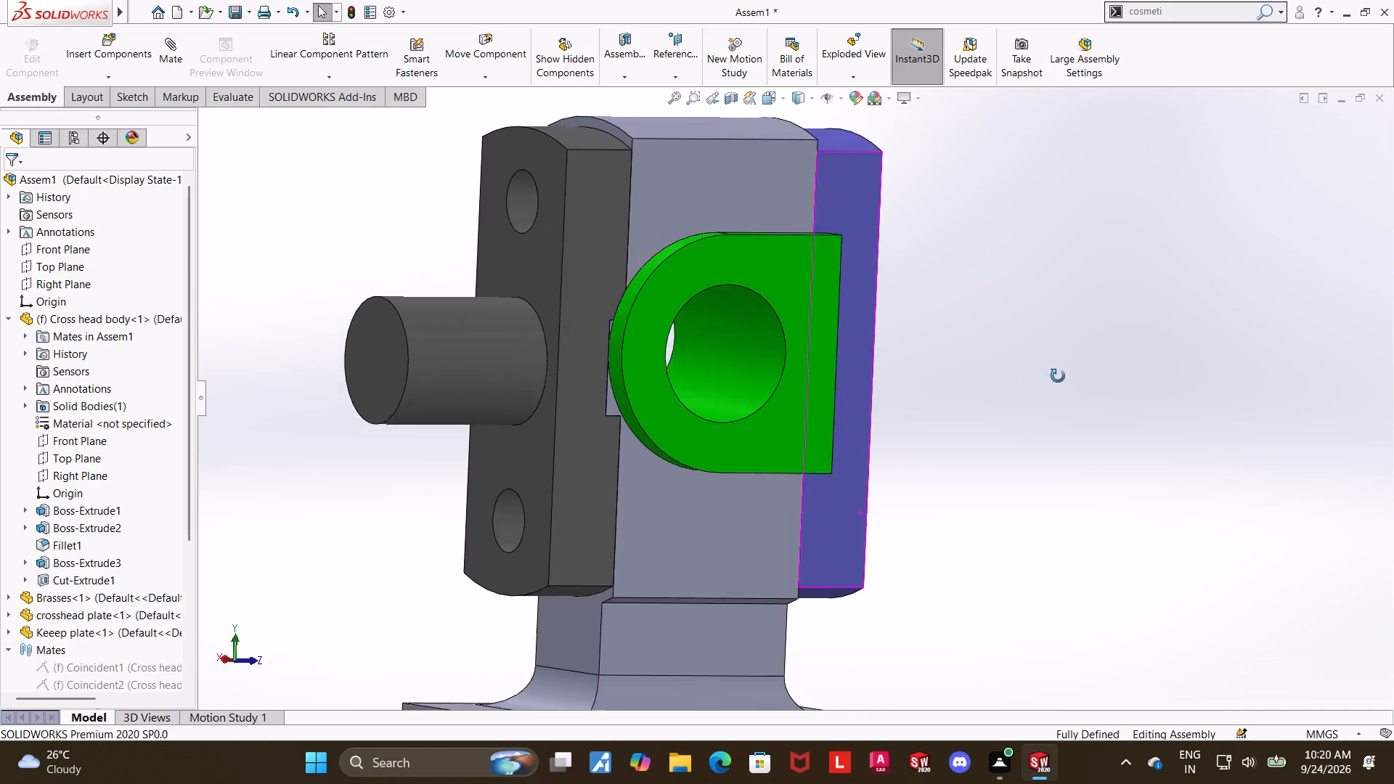
middle_drag(1058, 376, 1035, 368)
middle_drag(1041, 385, 1311, 424)
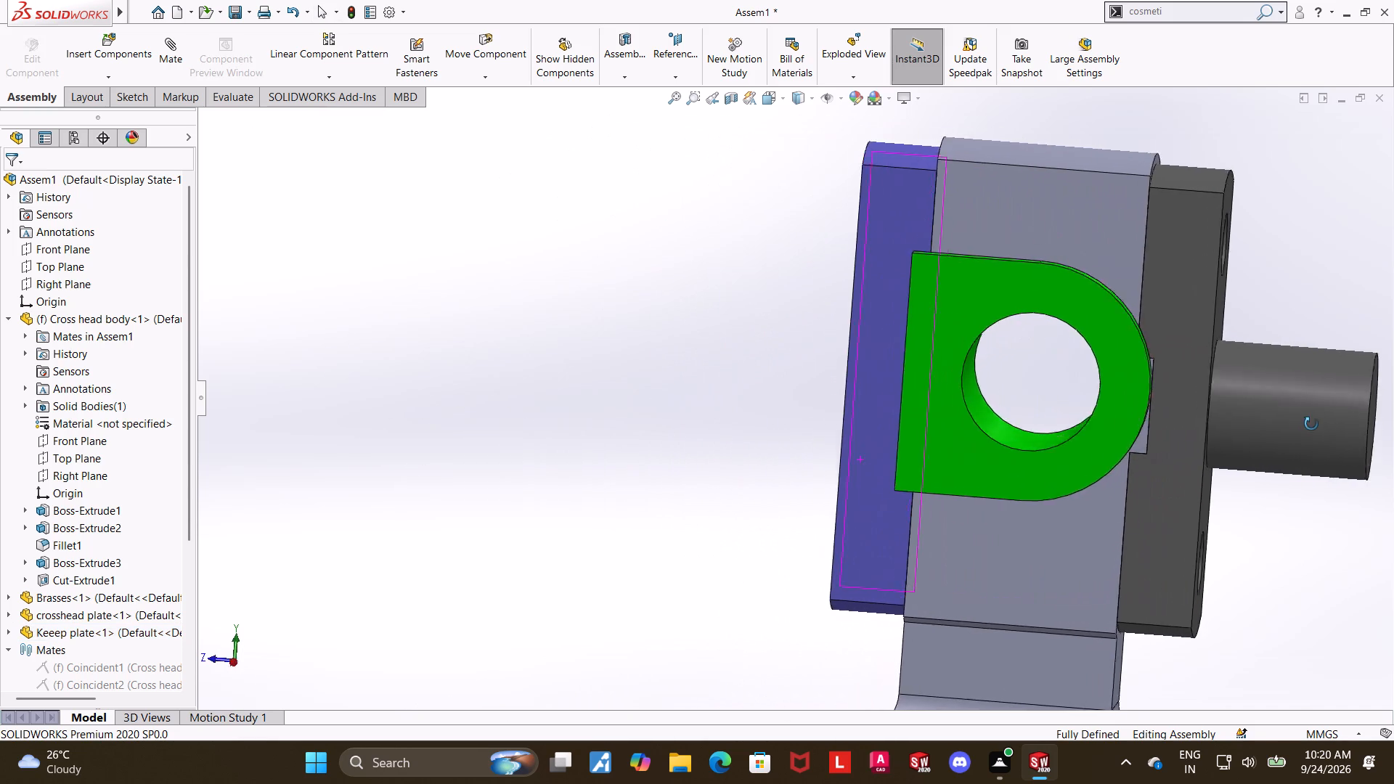
middle_drag(1311, 424, 1326, 420)
scroll(1326, 419, up, 4)
middle_drag(1067, 407, 1083, 407)
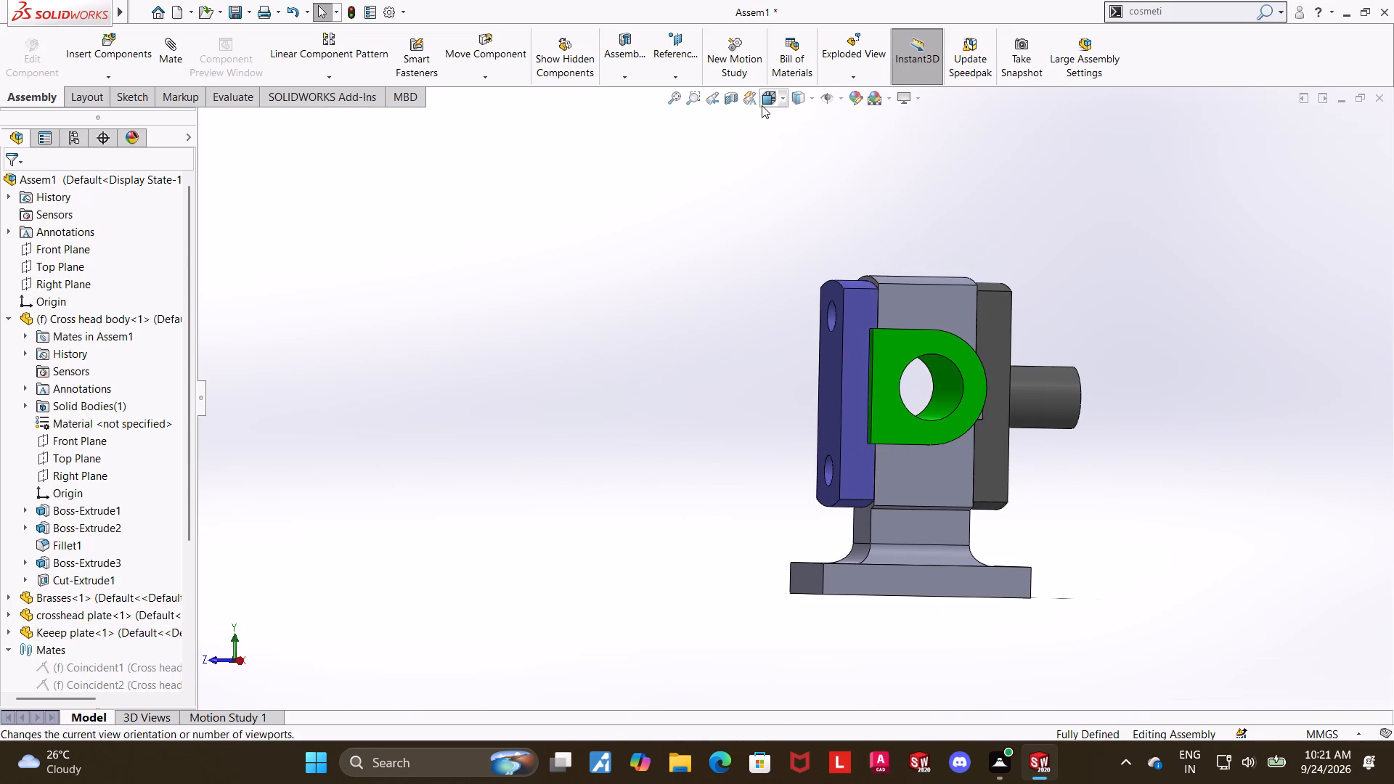
click(761, 104)
click(691, 425)
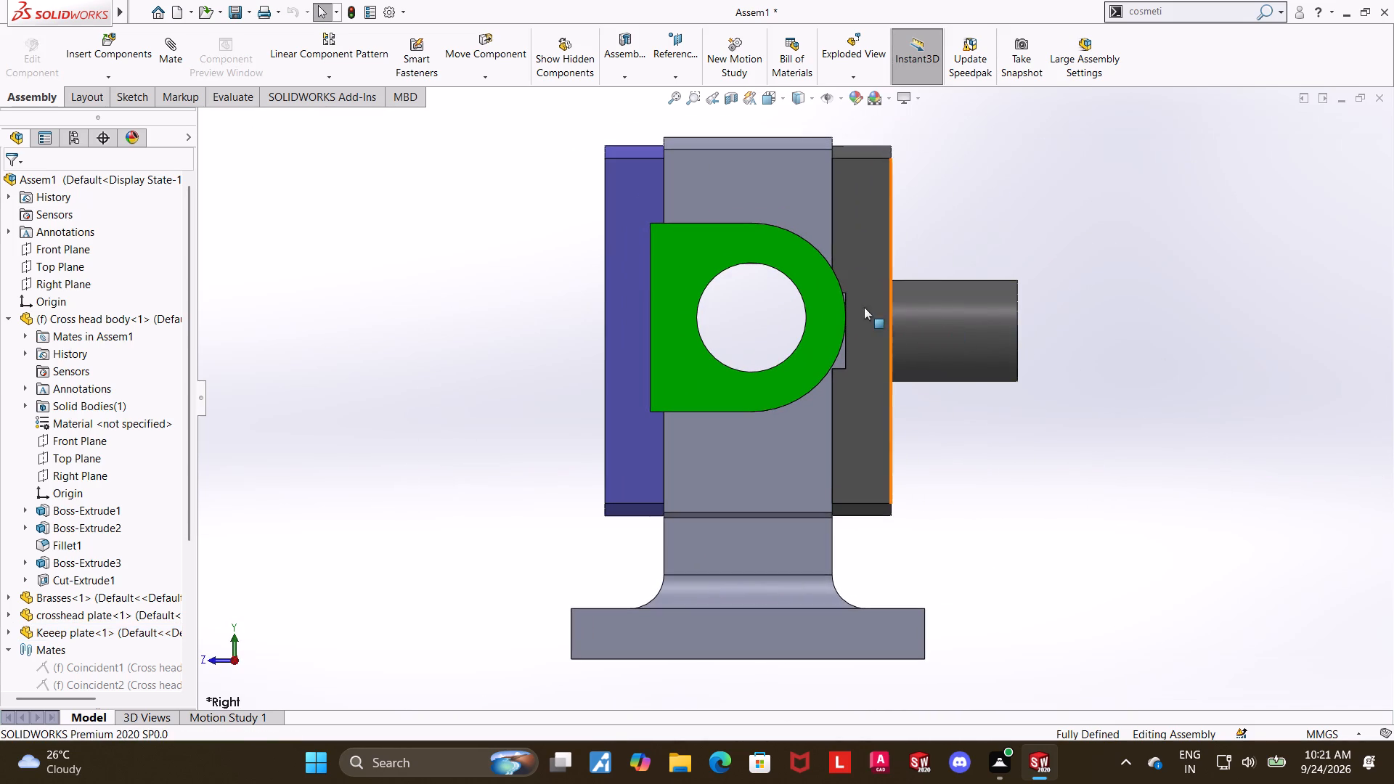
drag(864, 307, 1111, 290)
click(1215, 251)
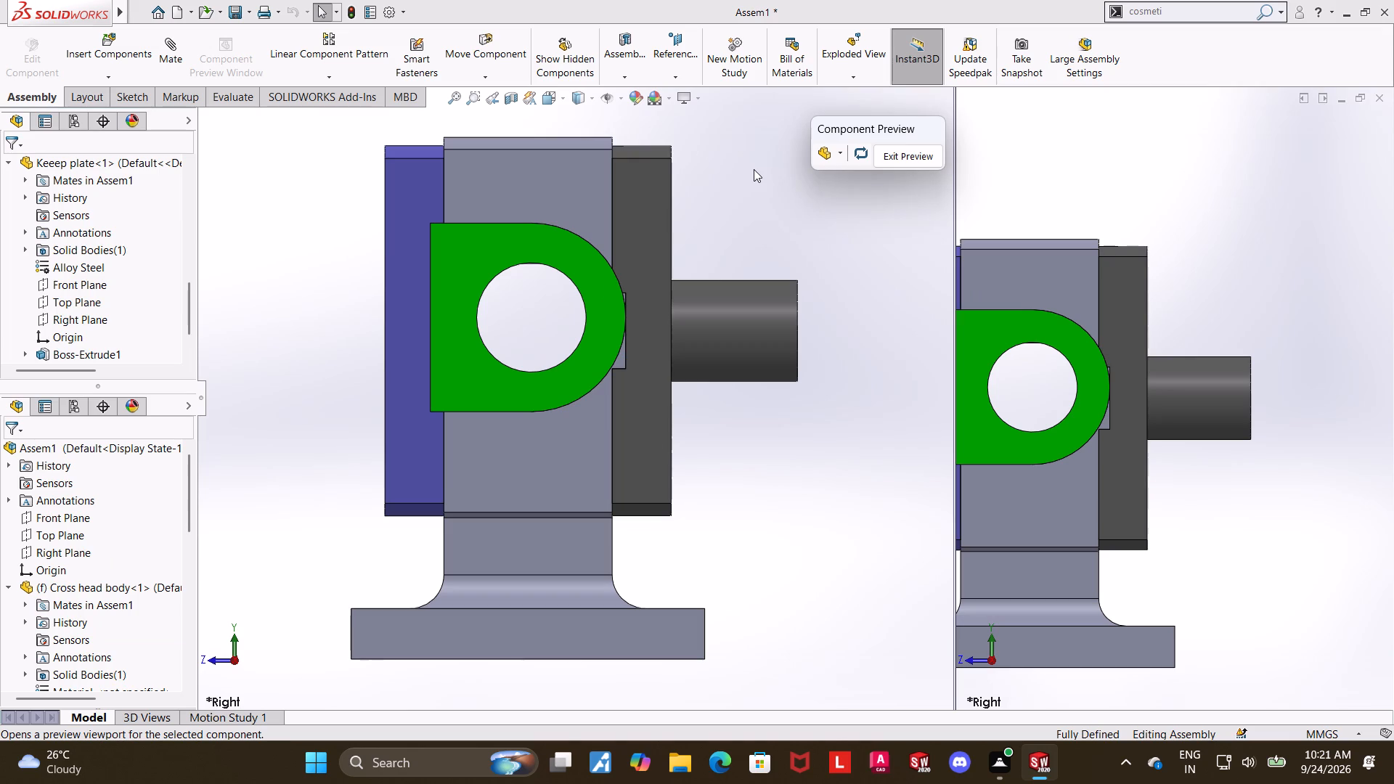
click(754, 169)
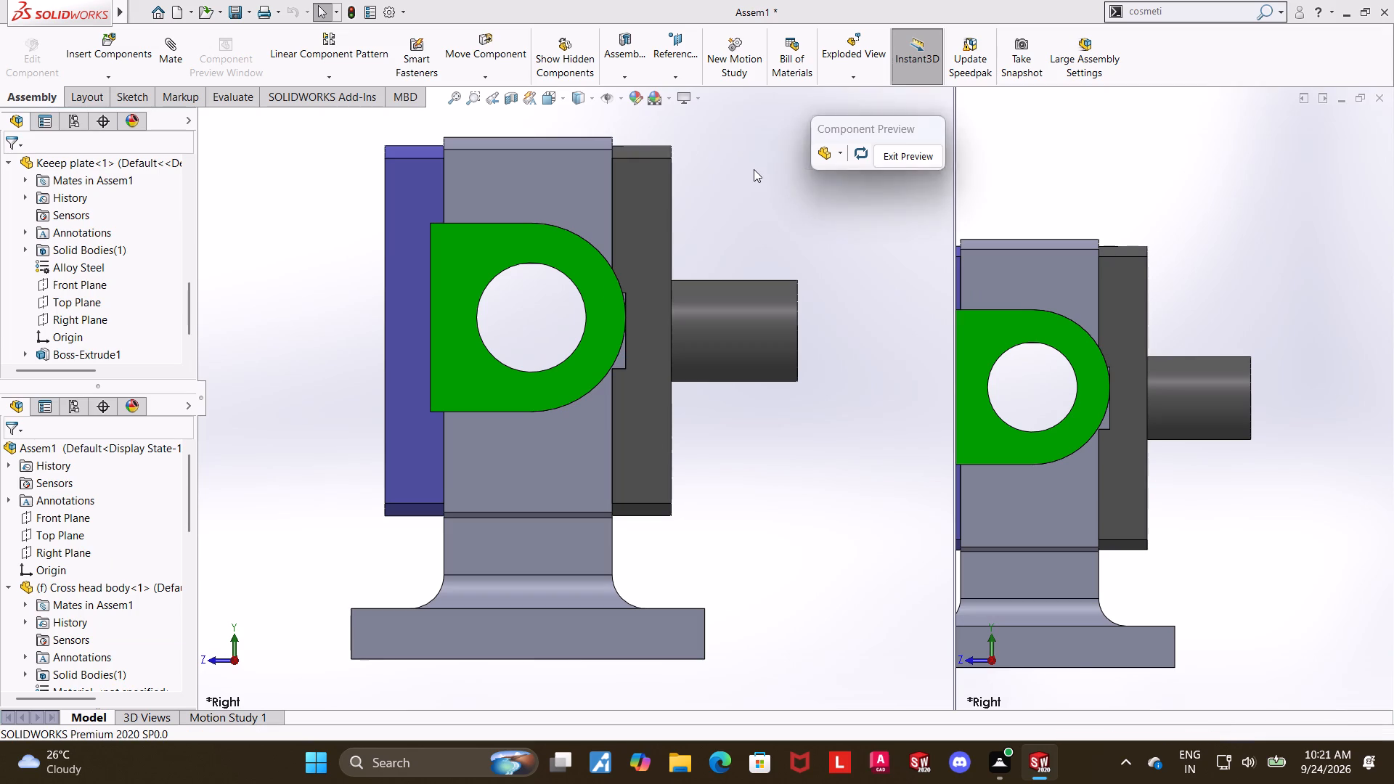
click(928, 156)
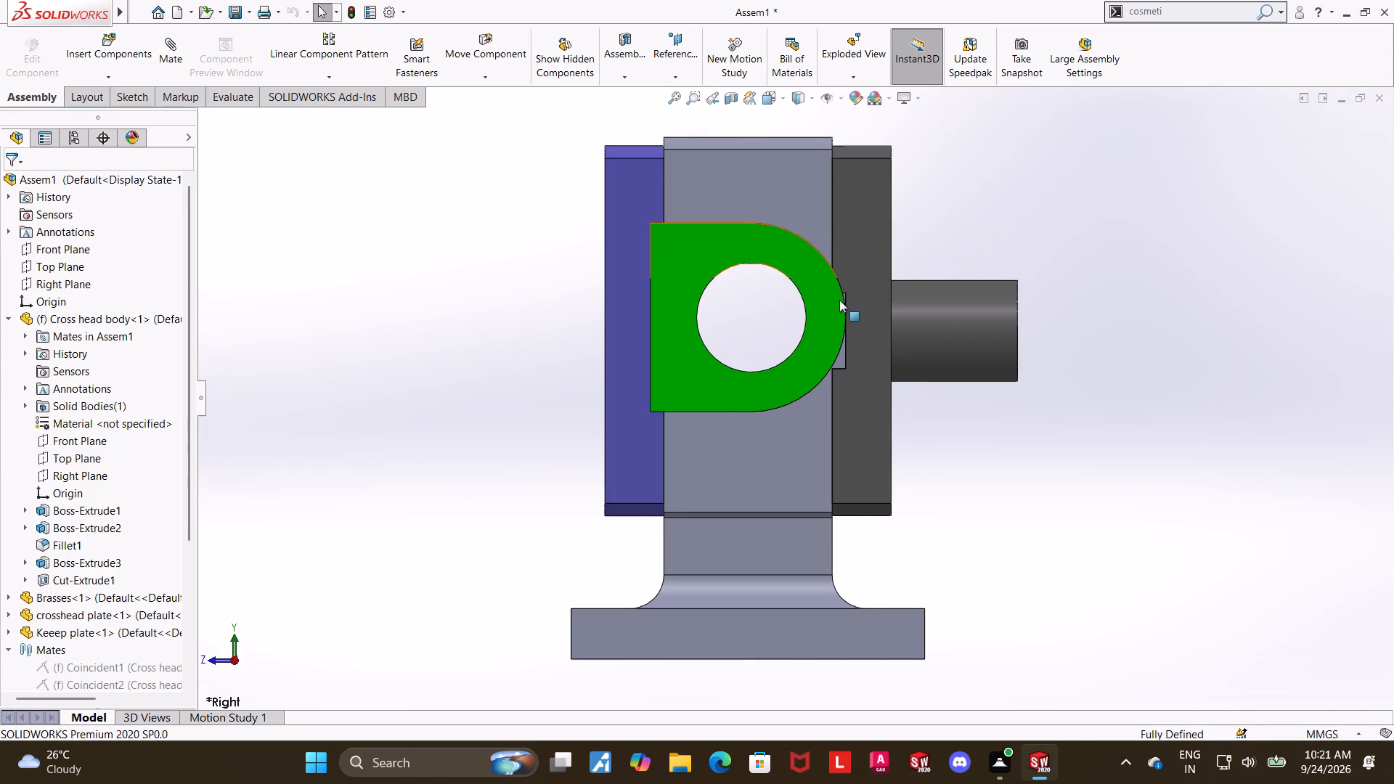
Inspect the Keeep plate's fit in the assembly, then switch to the Cross head body part and show it in the Right view.
scroll(955, 292, down, 1)
middle_drag(1038, 320, 1022, 332)
scroll(888, 341, down, 2)
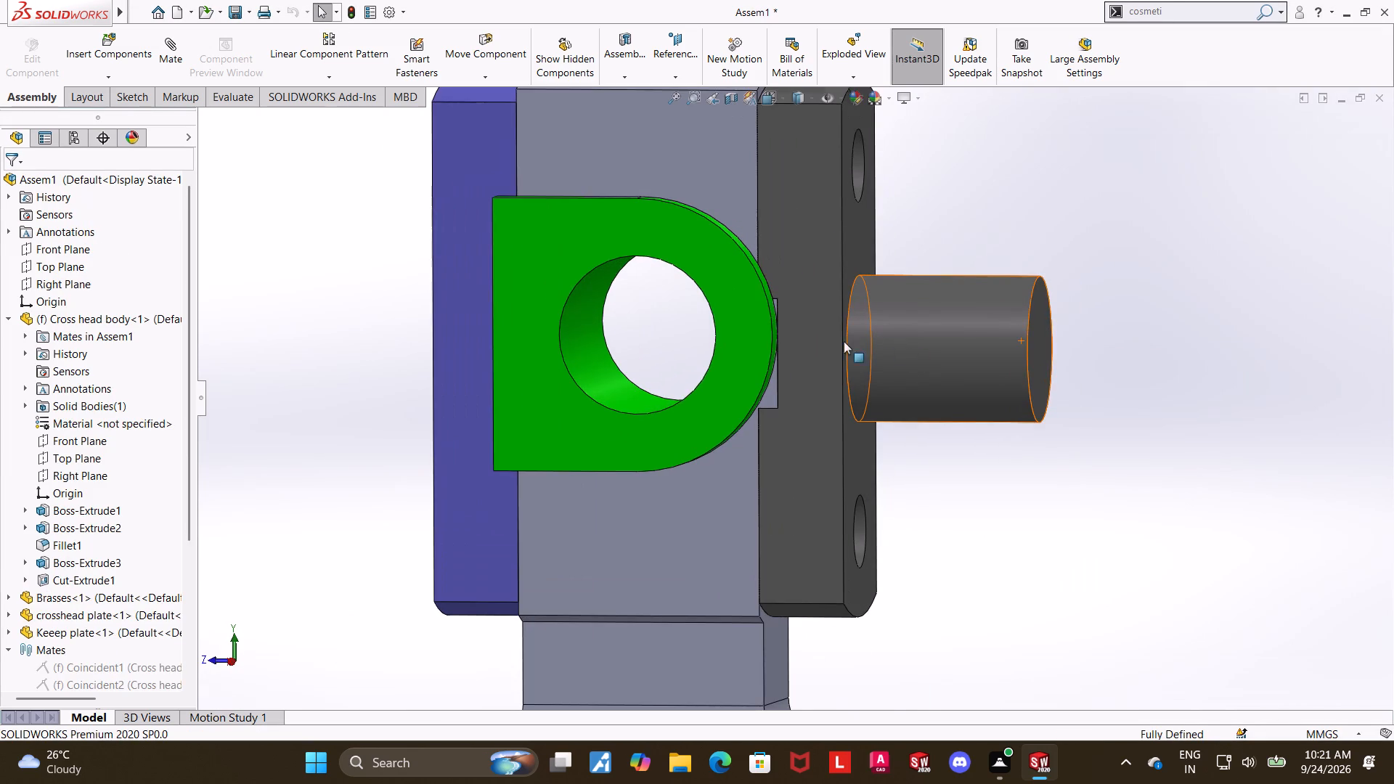
scroll(795, 353, up, 2)
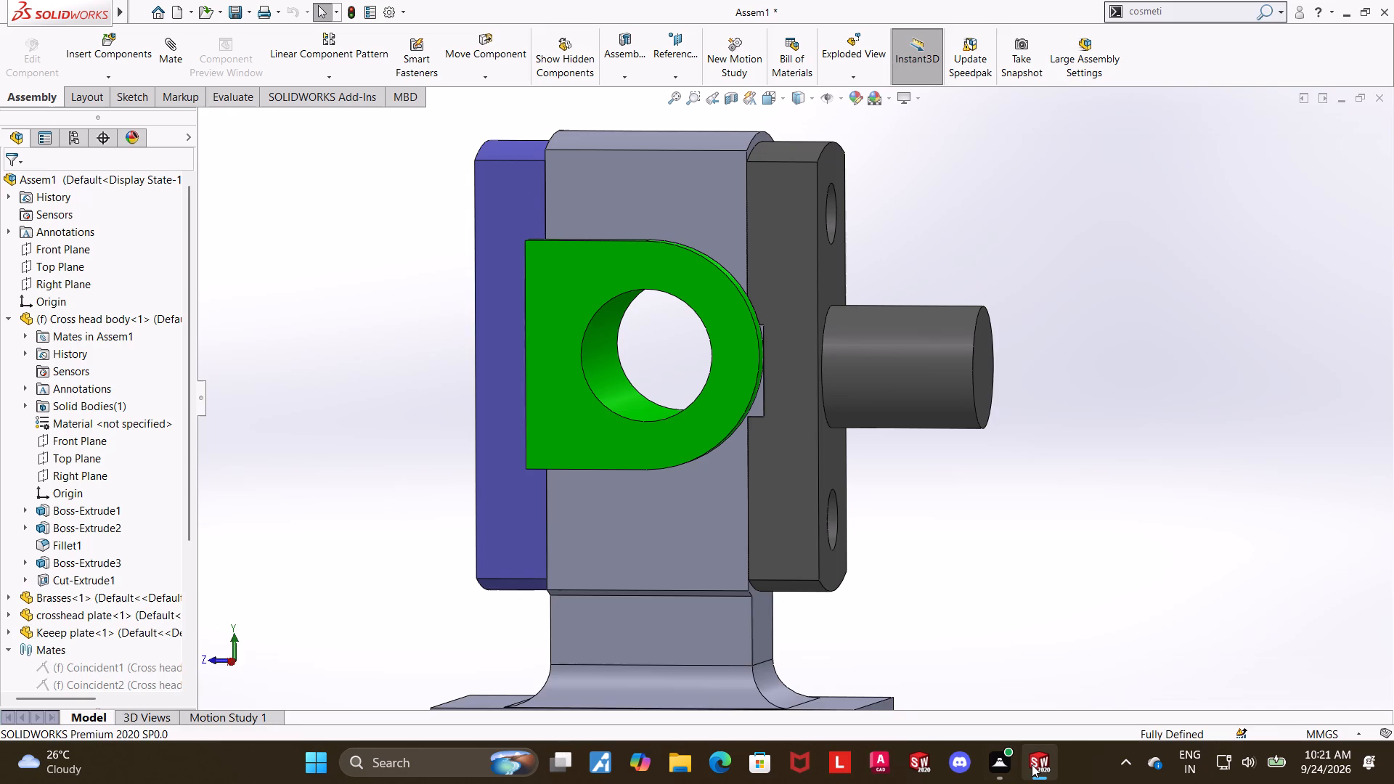
click(160, 677)
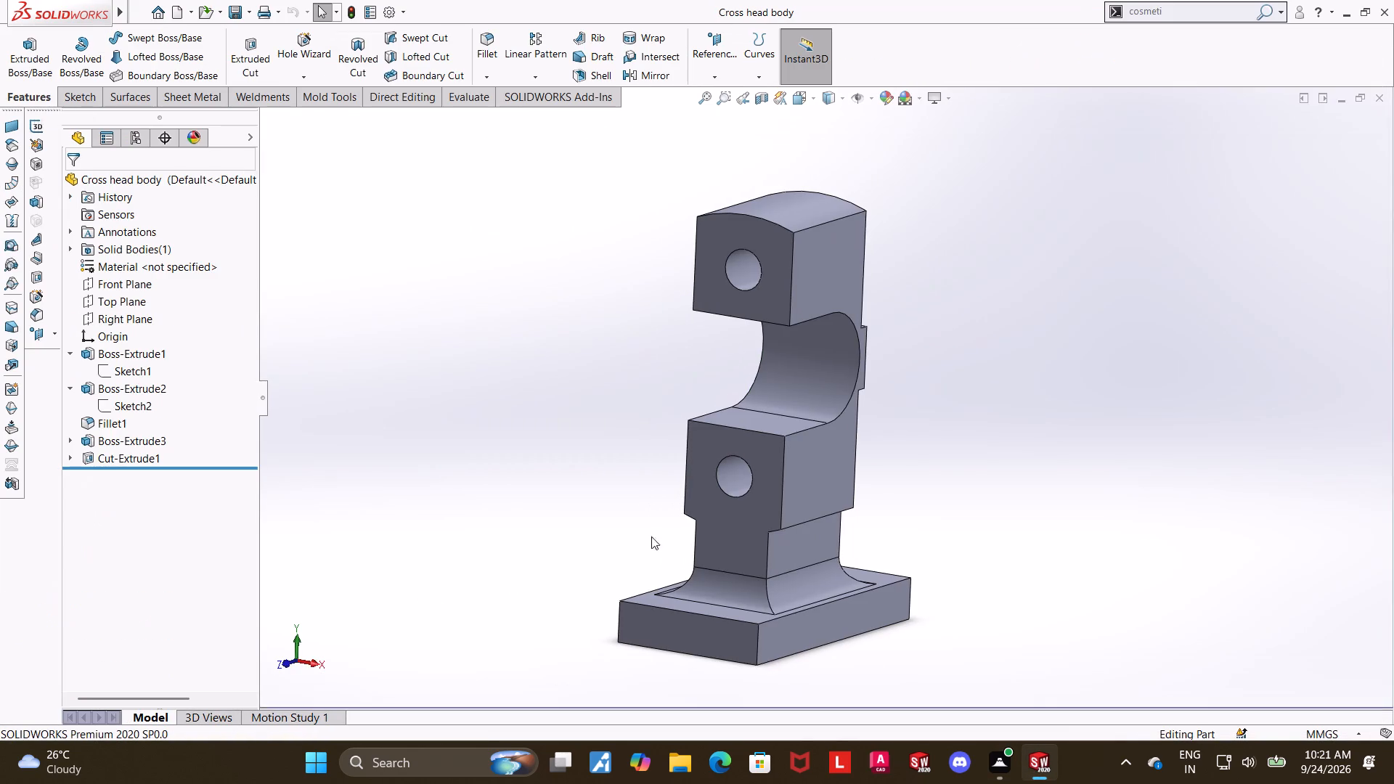
middle_drag(925, 380, 864, 346)
click(787, 99)
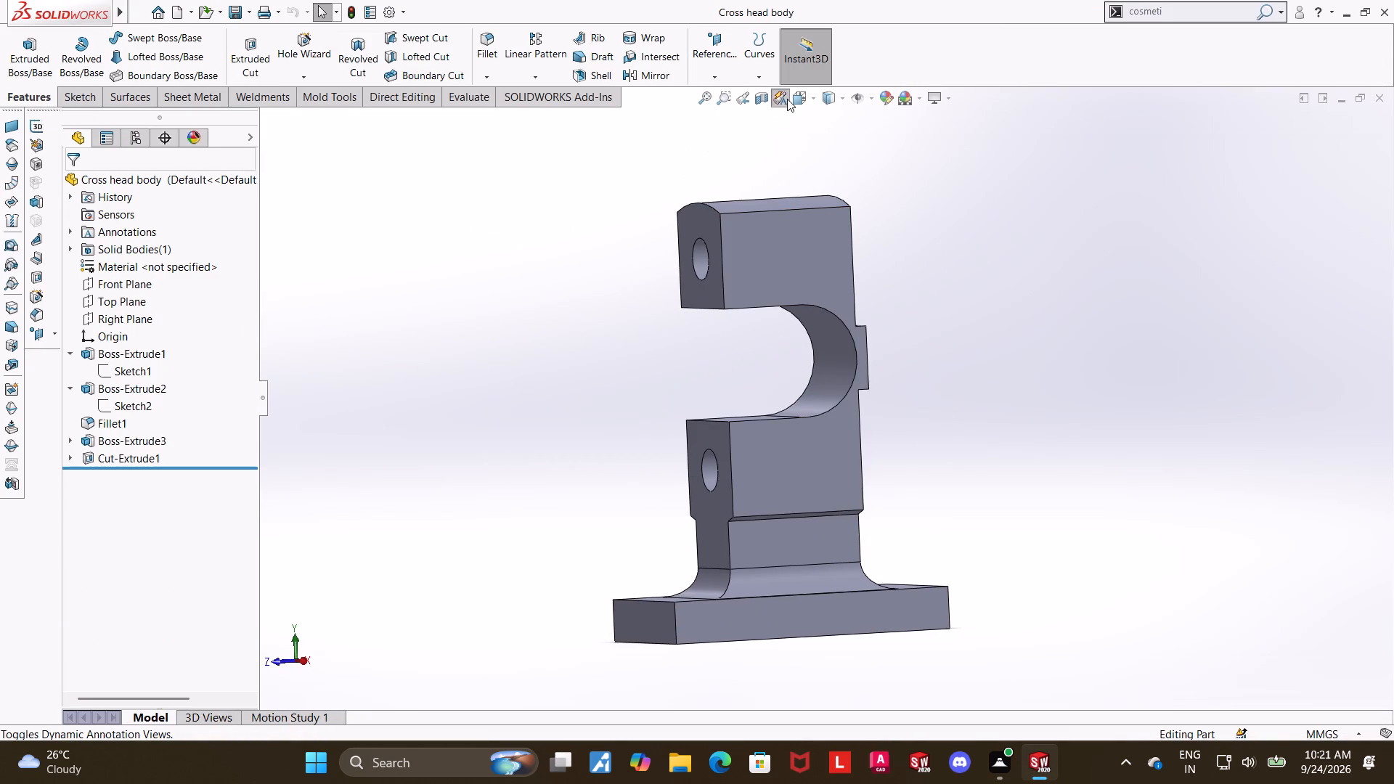
click(779, 103)
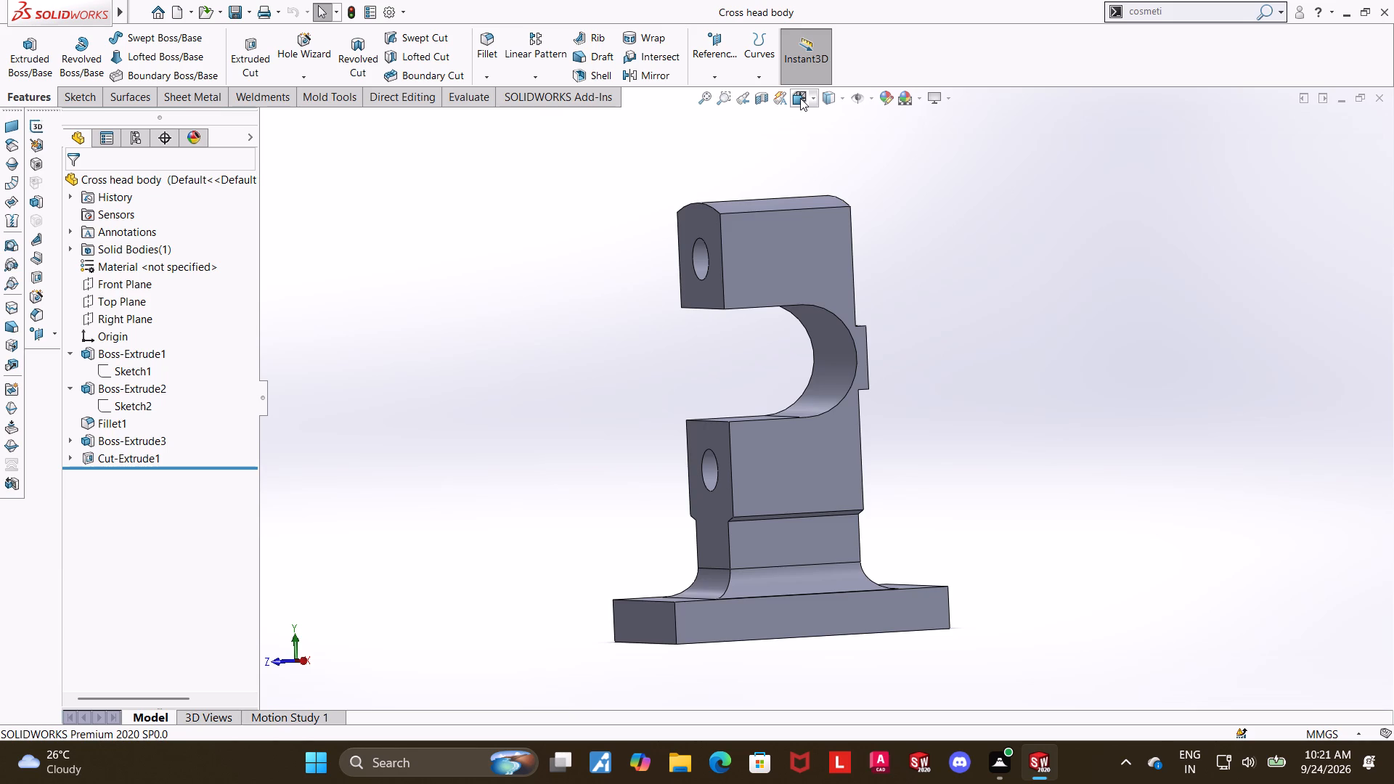
click(800, 98)
click(746, 435)
scroll(1022, 277, down, 1)
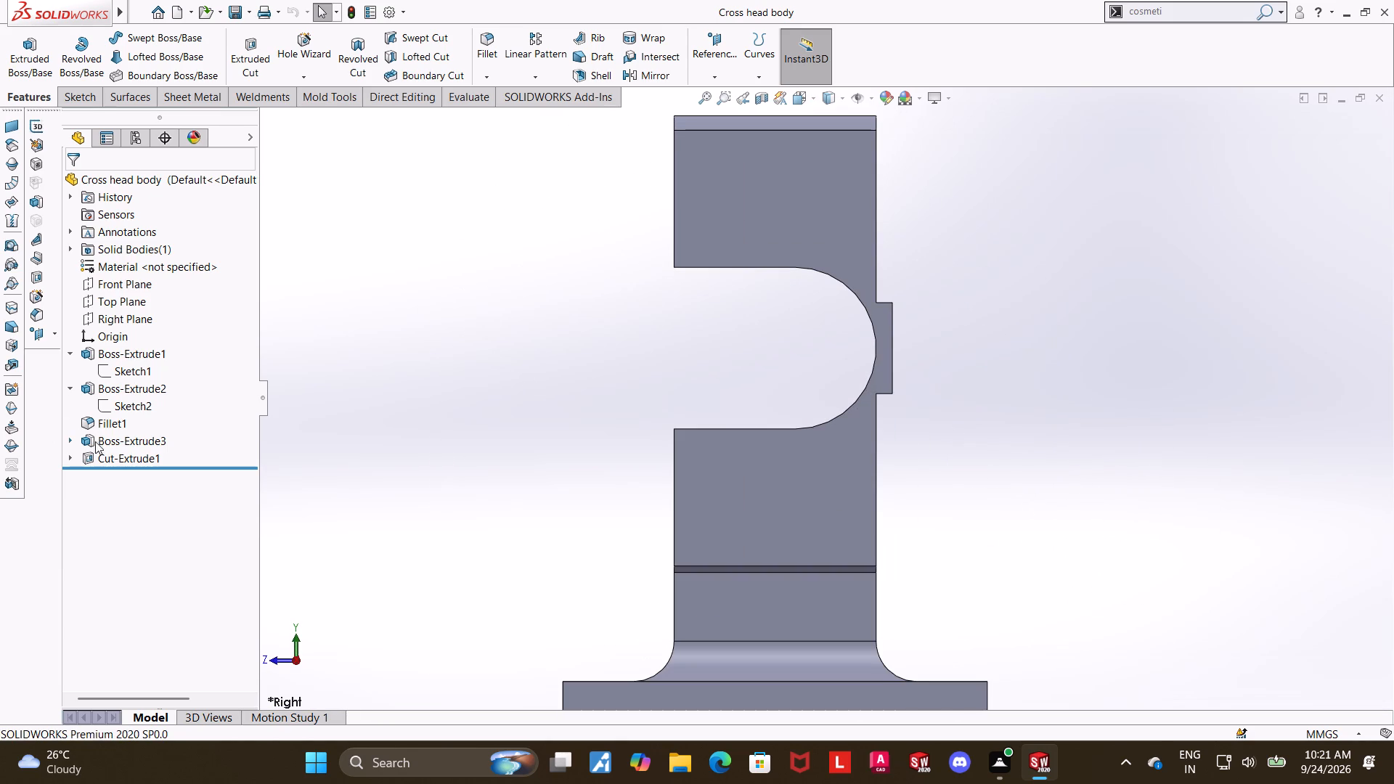
Expand Boss-Extrude3 and examine the dimensions of Sketch3, which defines the raised pad on the Cross head body.
click(70, 352)
click(74, 356)
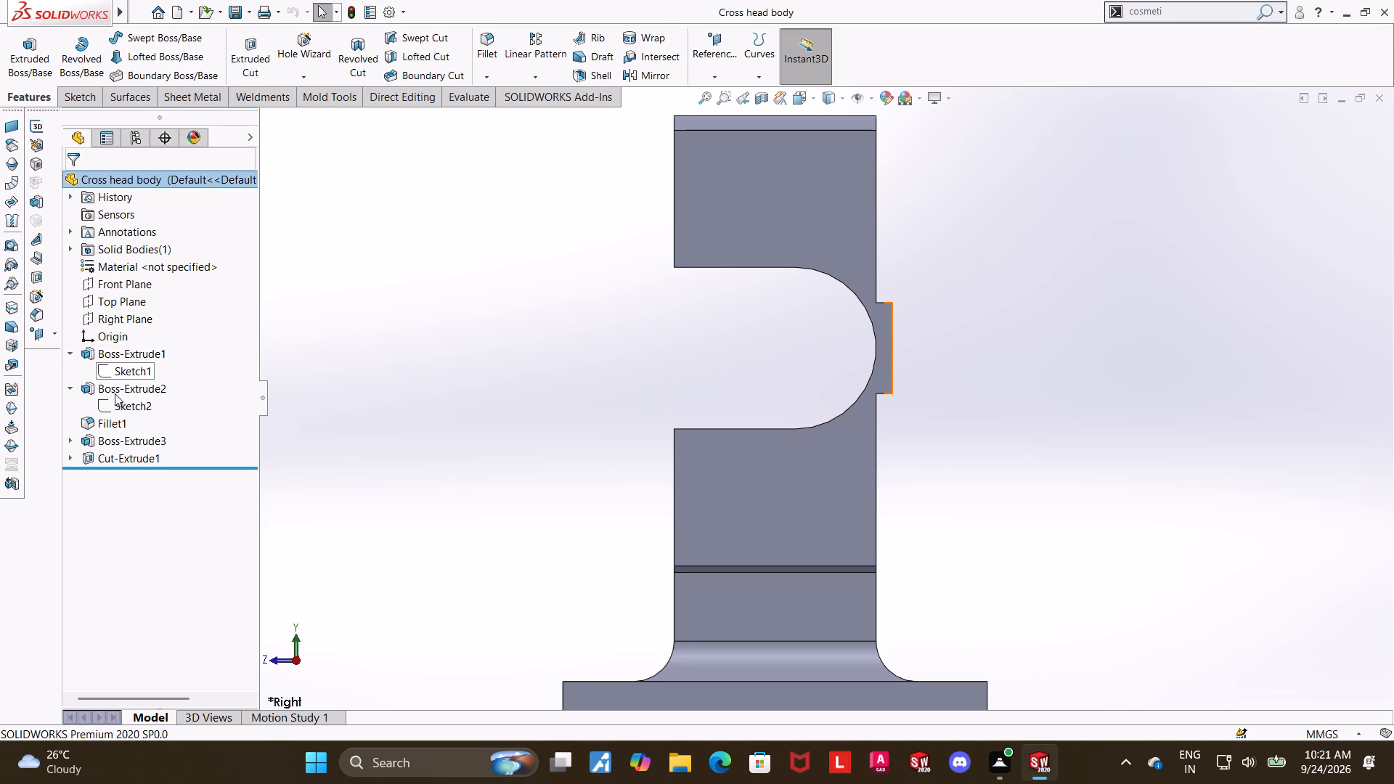
click(78, 387)
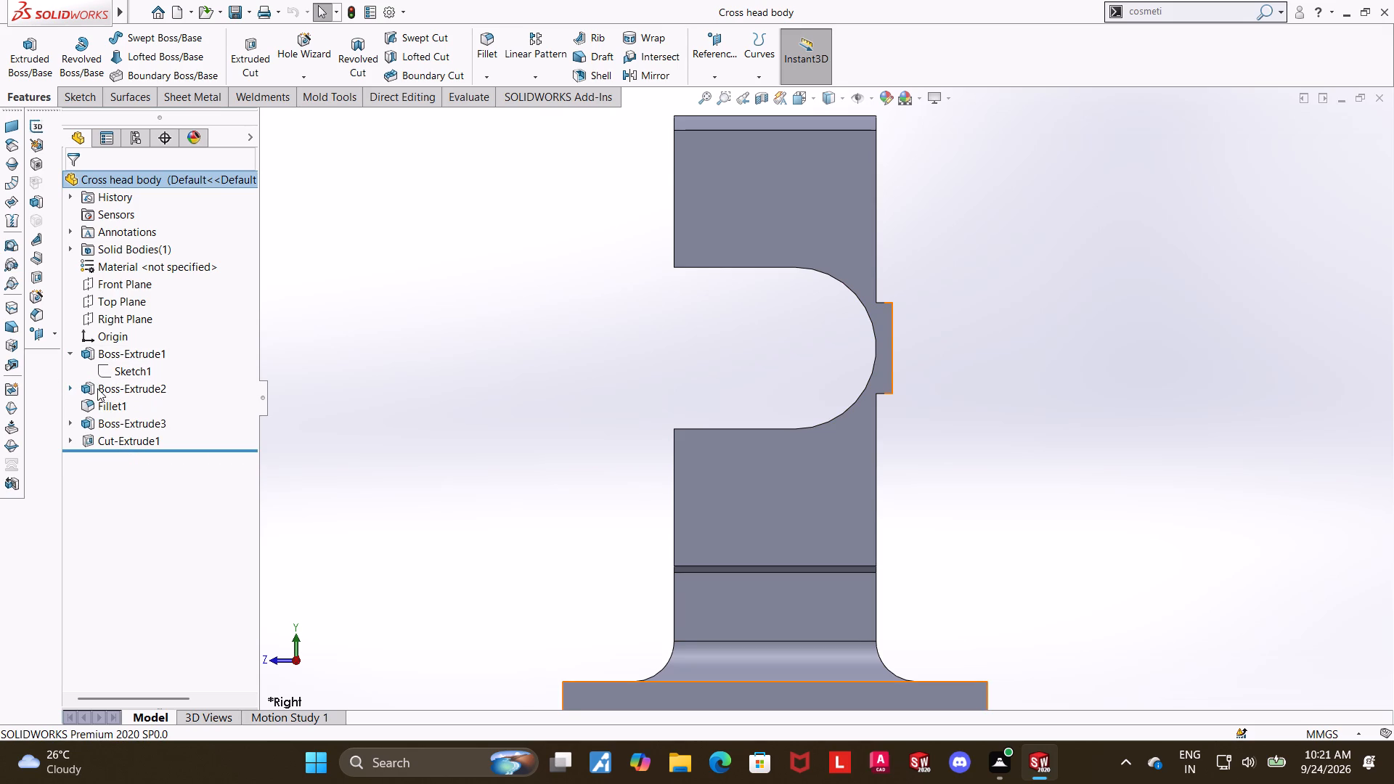
click(73, 387)
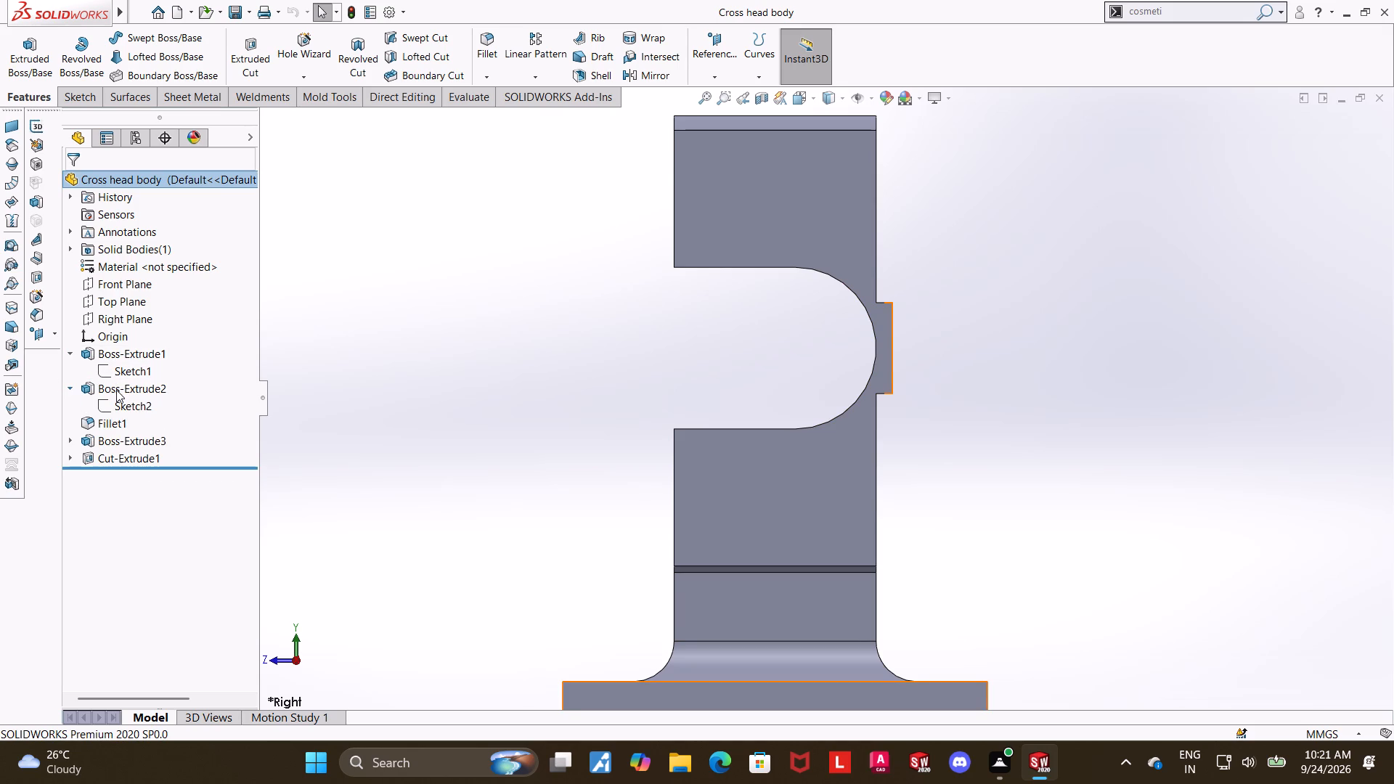
click(73, 389)
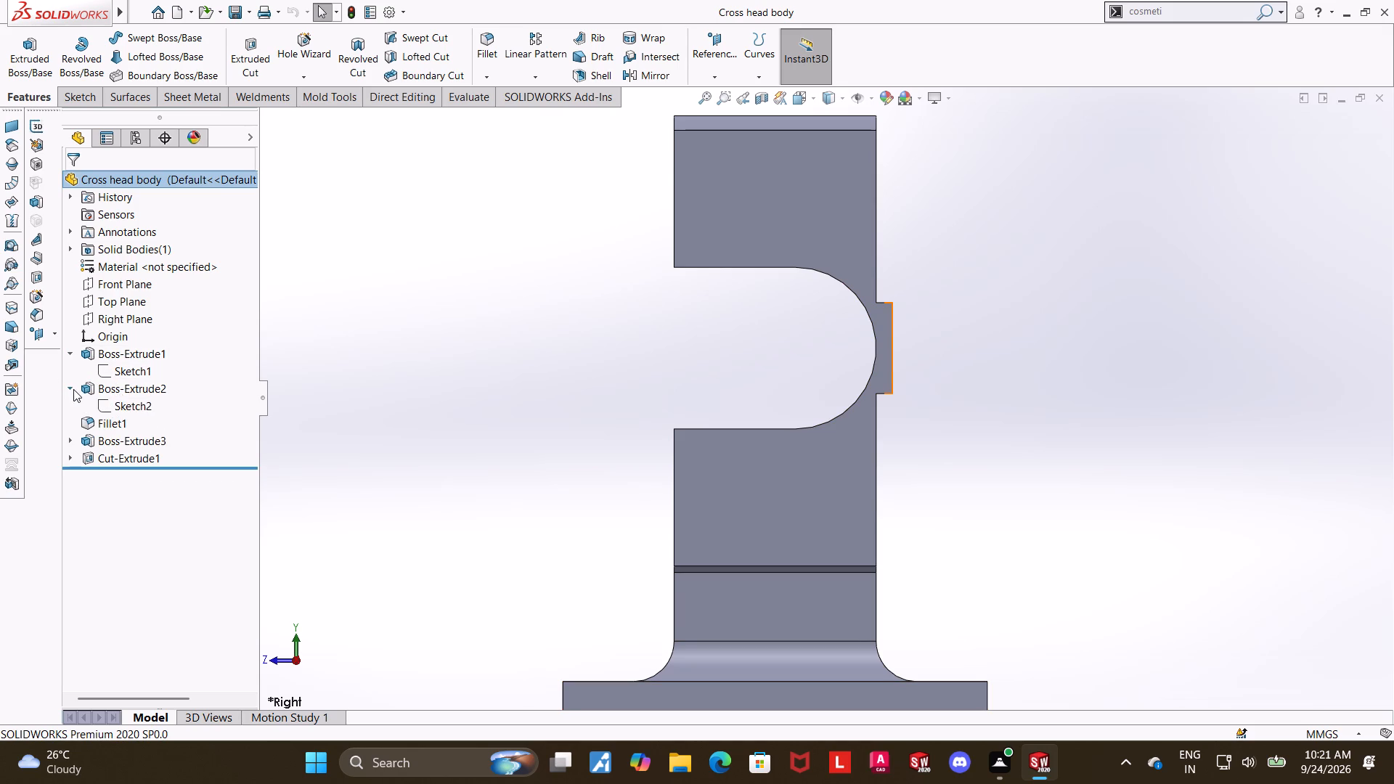
click(70, 424)
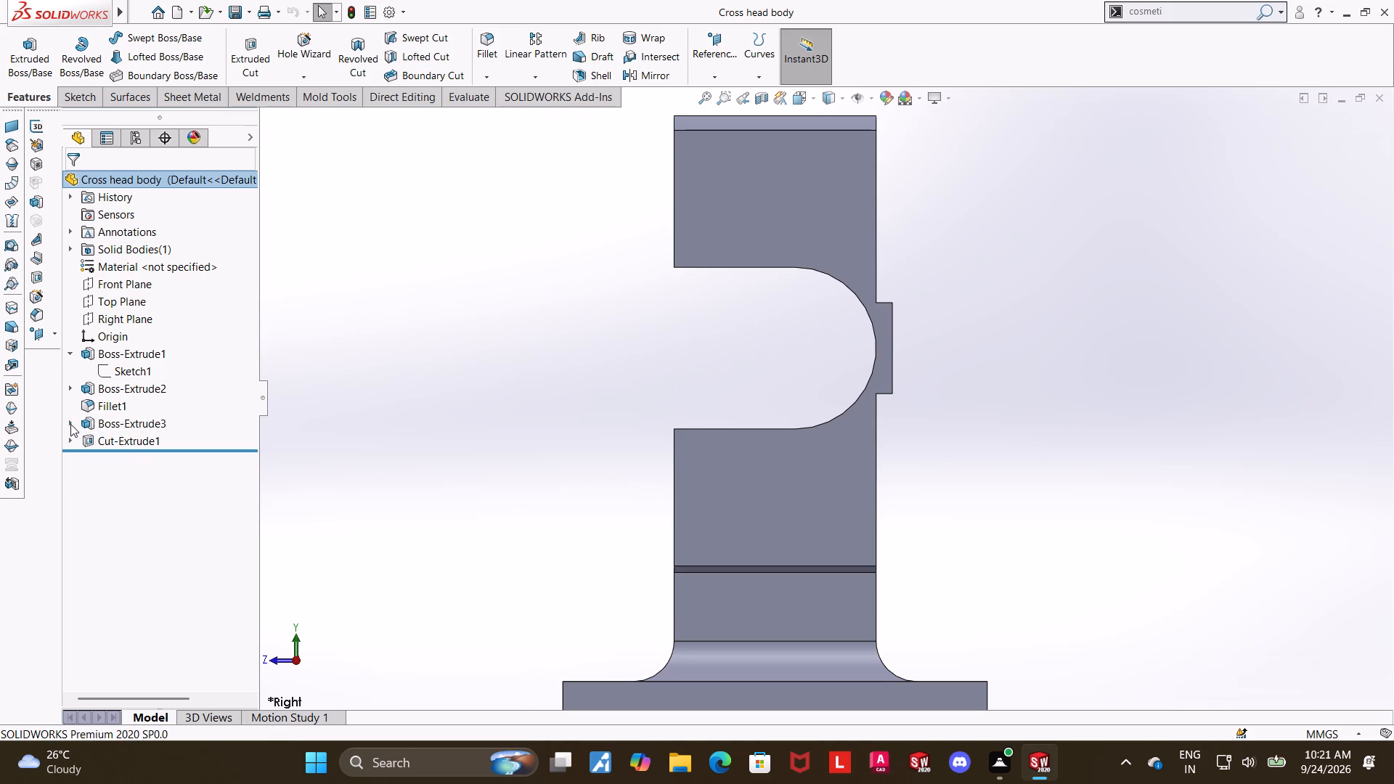
click(121, 438)
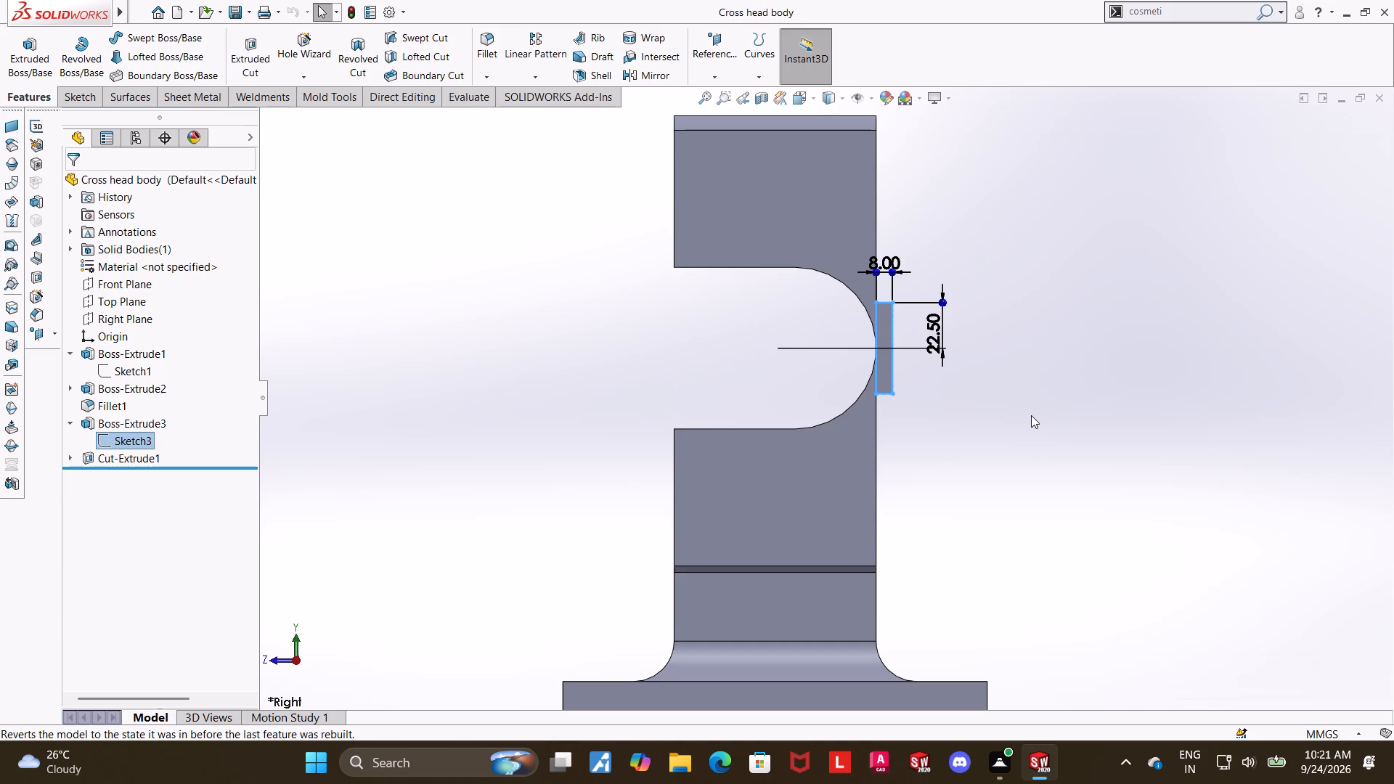
scroll(955, 348, down, 1)
scroll(879, 371, down, 2)
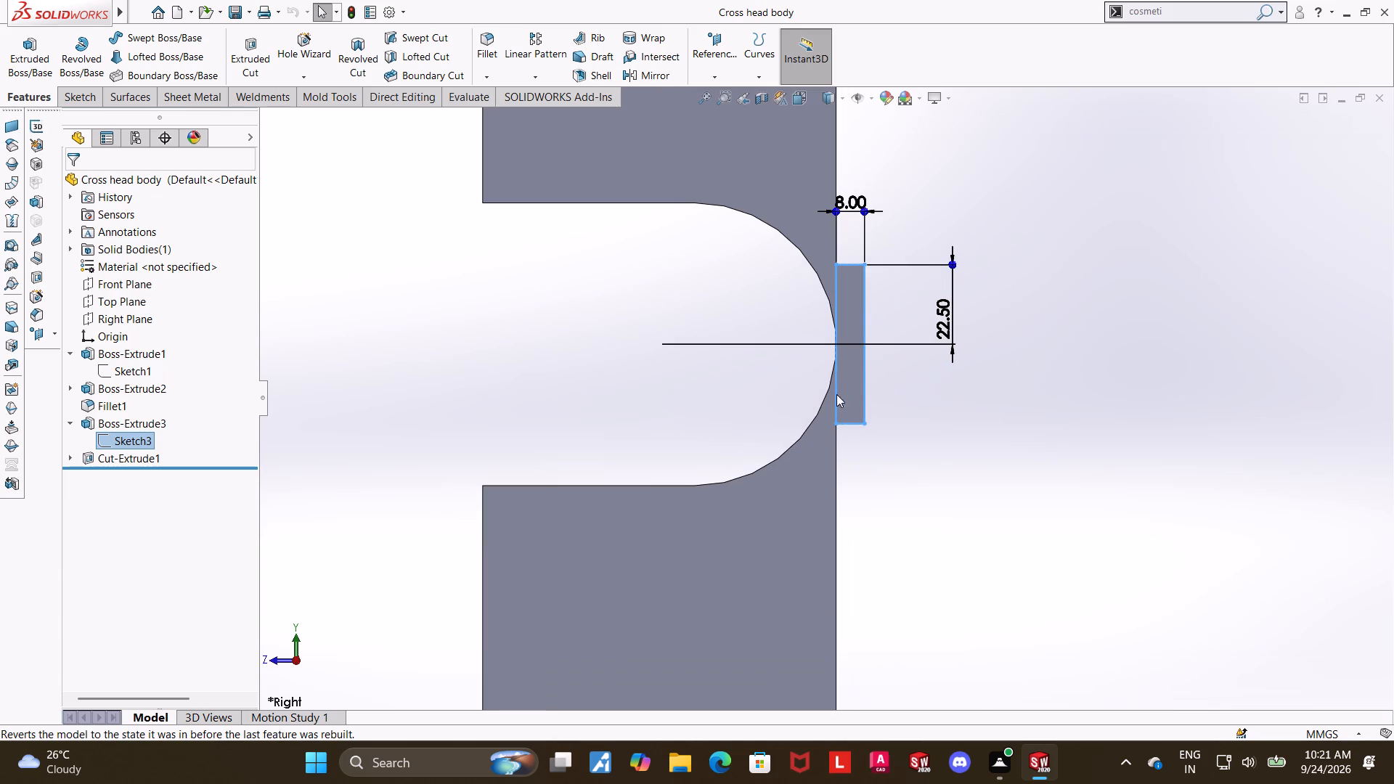
click(1069, 446)
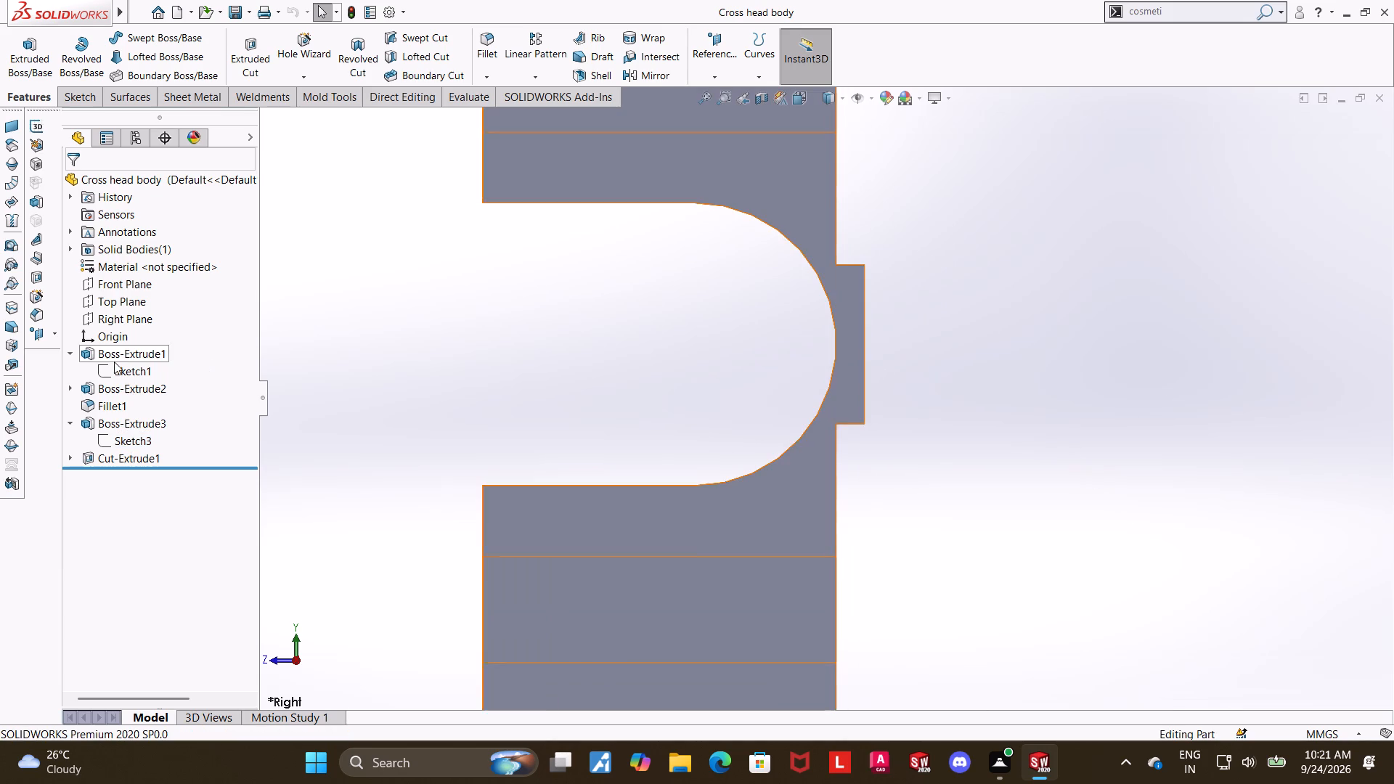
click(128, 436)
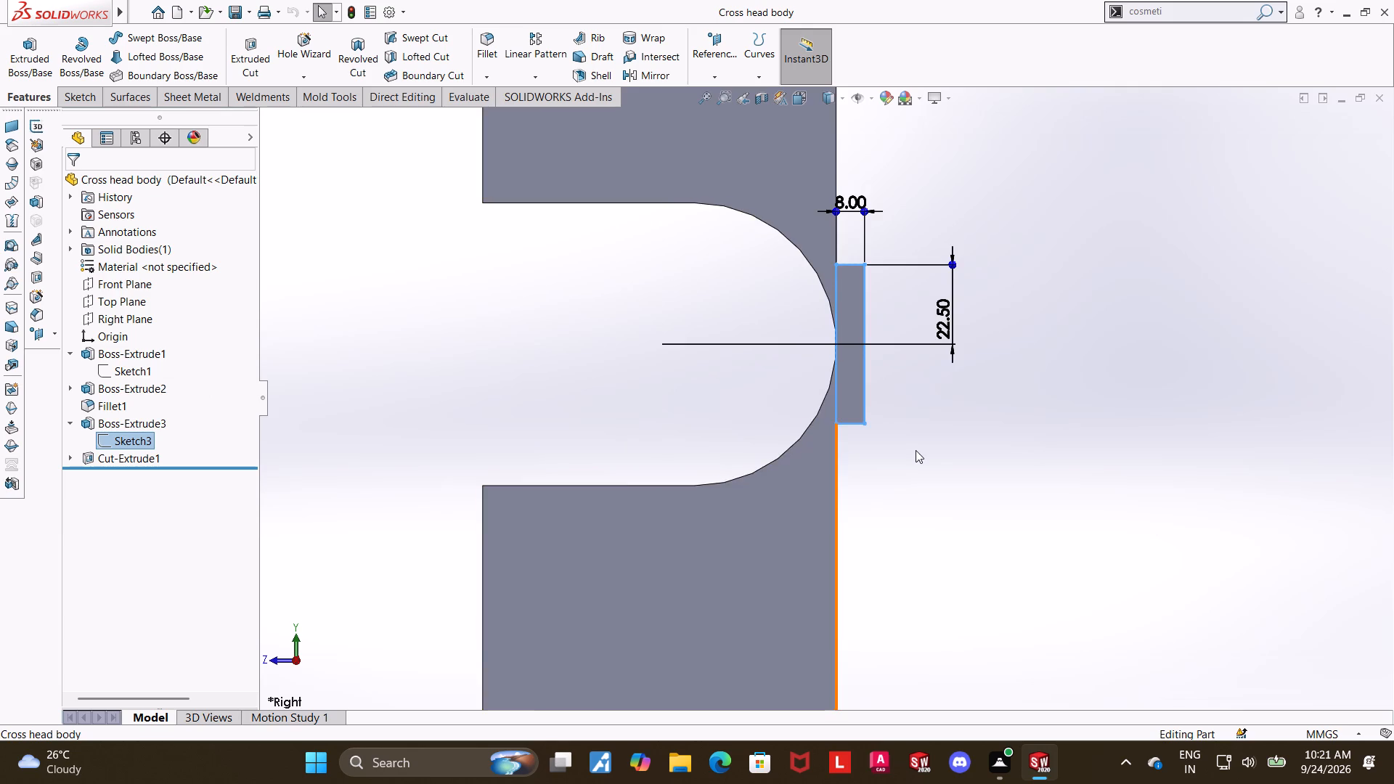
scroll(916, 450, up, 4)
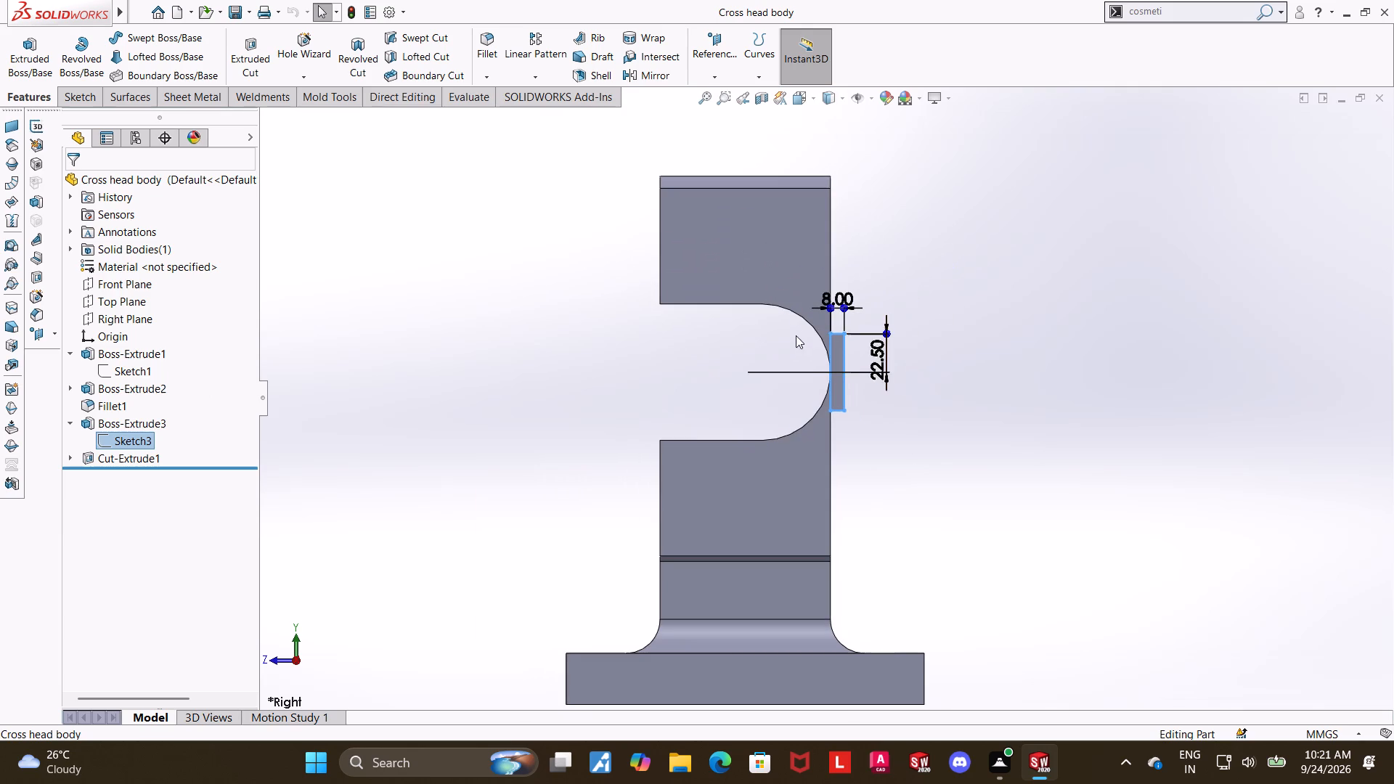
click(990, 444)
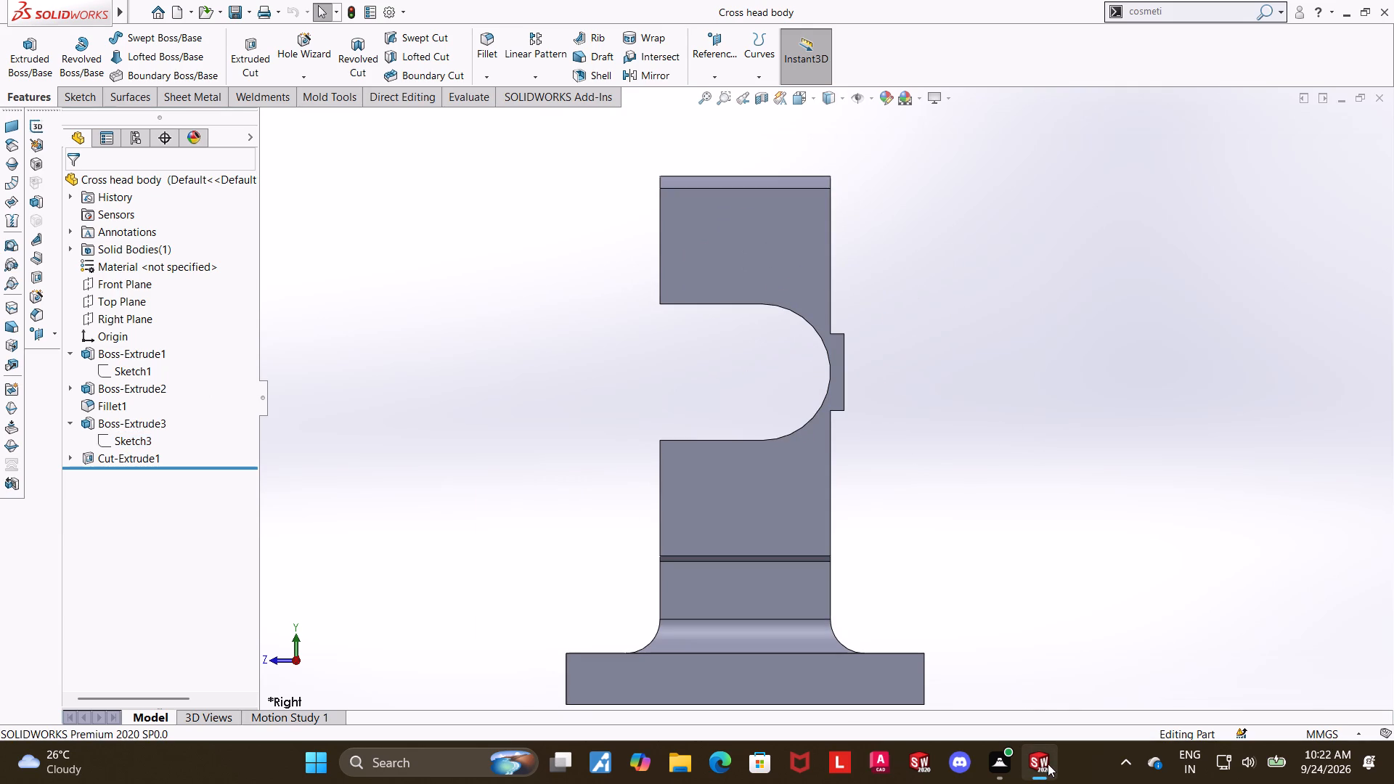
Switch to the Keeep plate part and examine the dimensions of Boss-Extrude1 and the Cut-Extrude1 recess, viewing the recess sketch face-on.
click(739, 671)
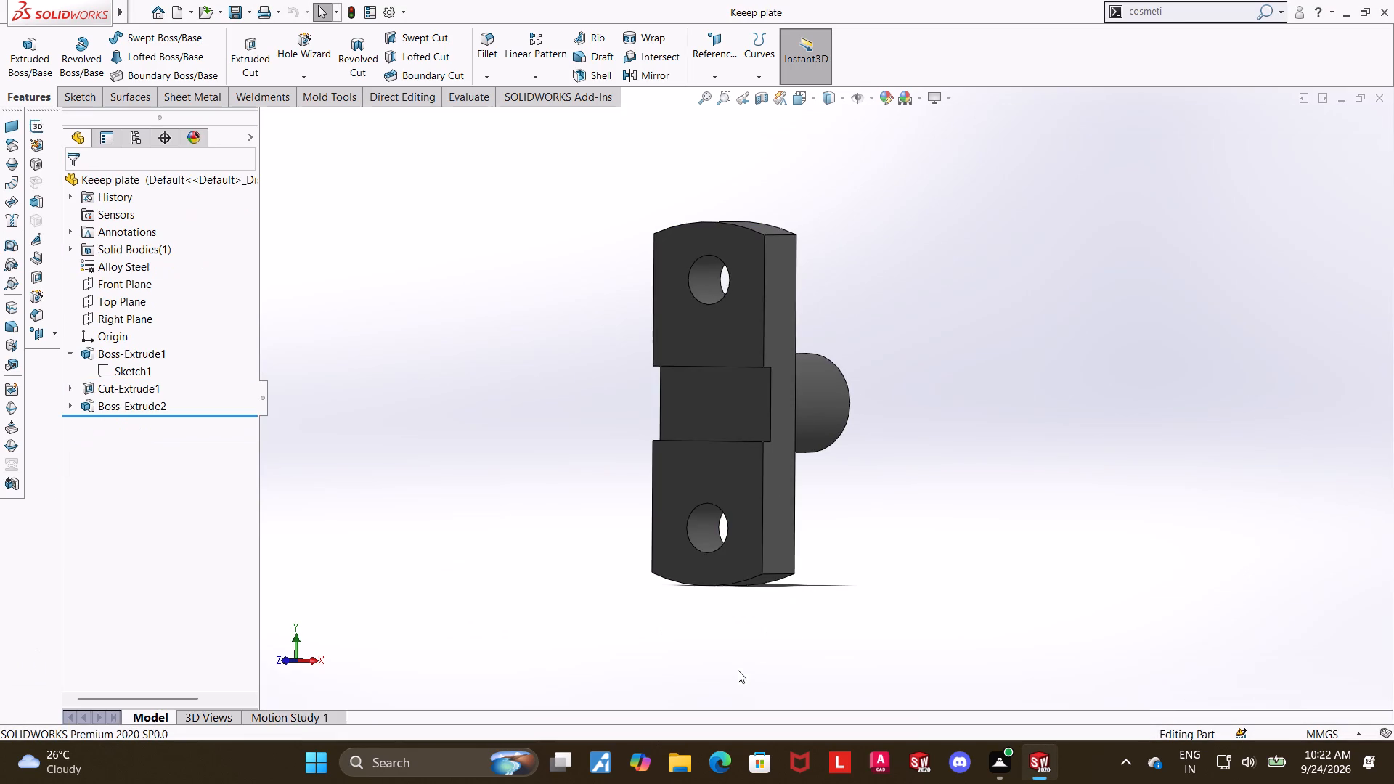
middle_drag(881, 452, 836, 445)
middle_drag(755, 448, 698, 443)
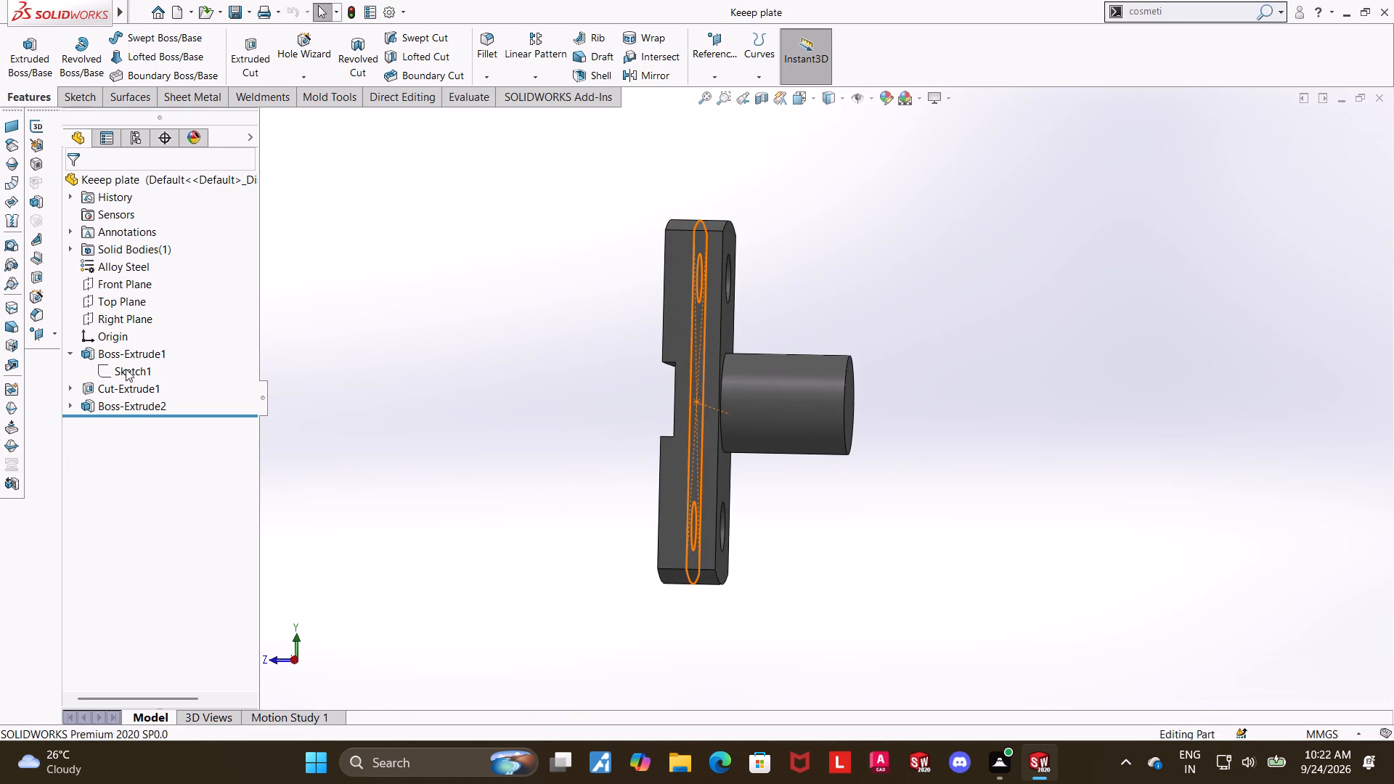
click(114, 355)
middle_drag(565, 487, 608, 490)
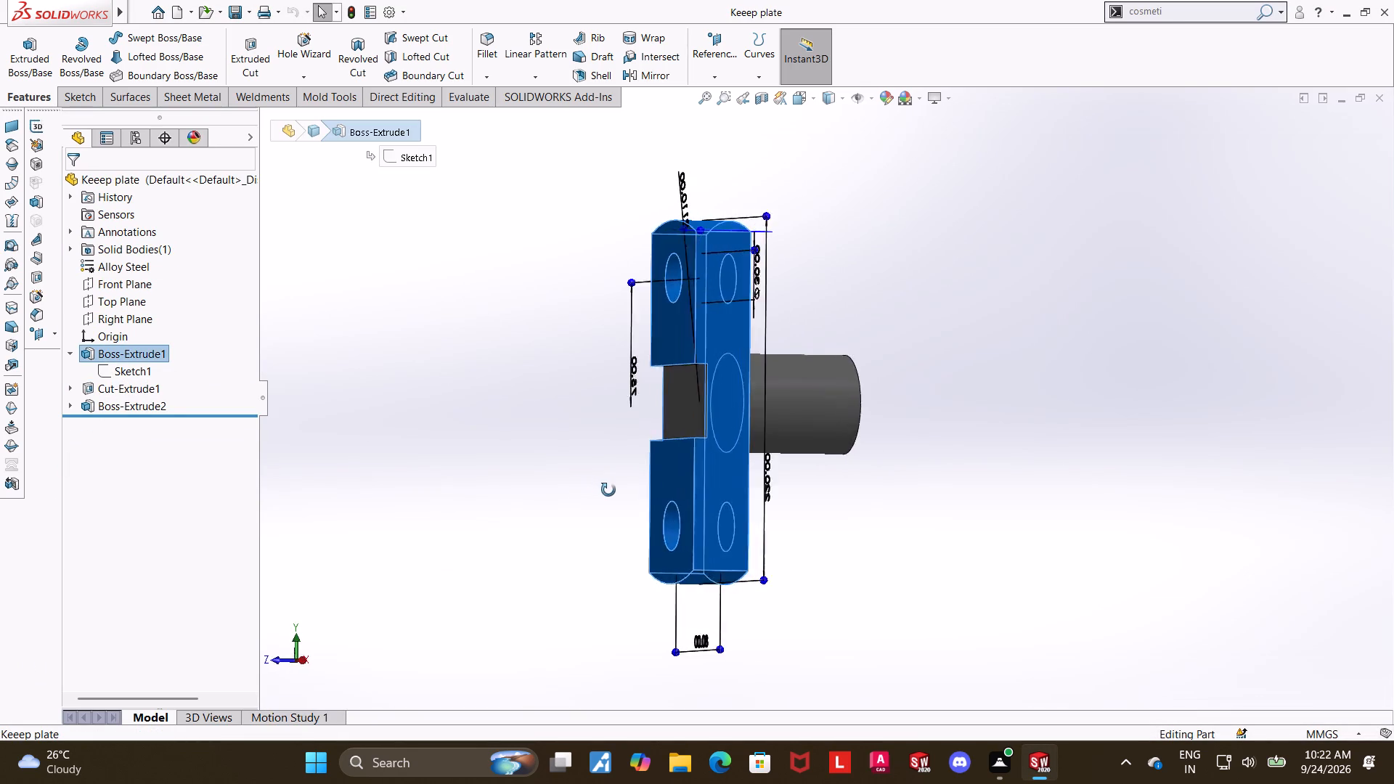
middle_drag(608, 490, 709, 493)
scroll(732, 498, up, 1)
middle_drag(663, 485, 485, 467)
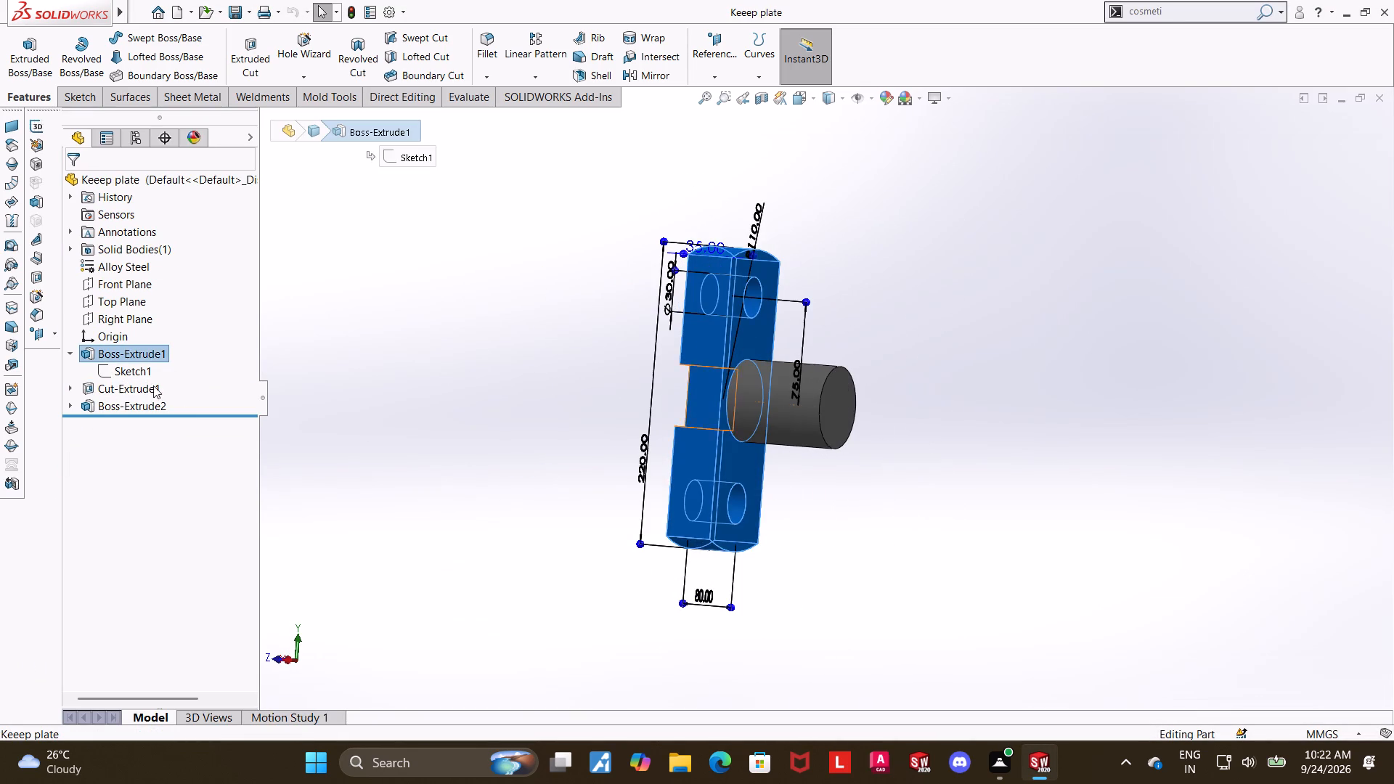
click(141, 378)
click(143, 384)
middle_drag(473, 462, 514, 497)
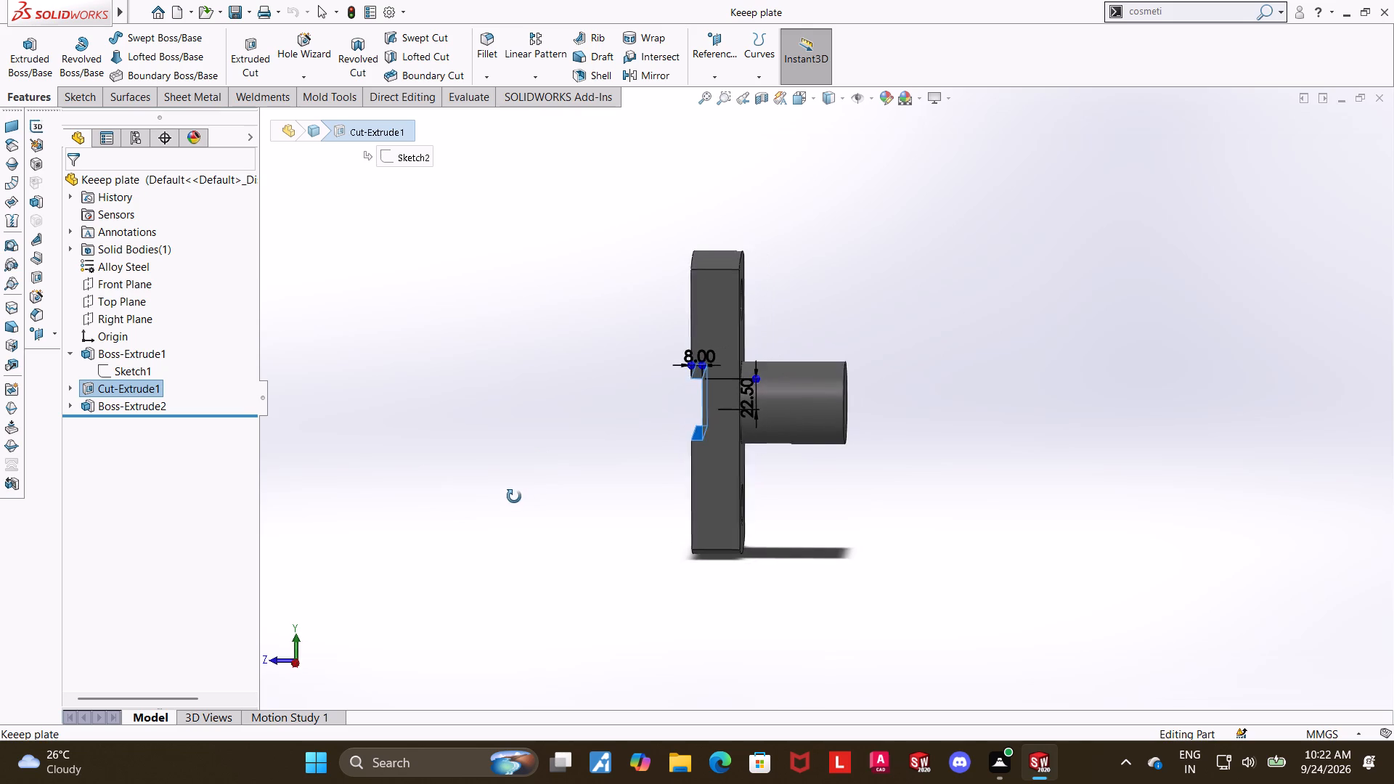
middle_drag(514, 497, 521, 485)
click(91, 387)
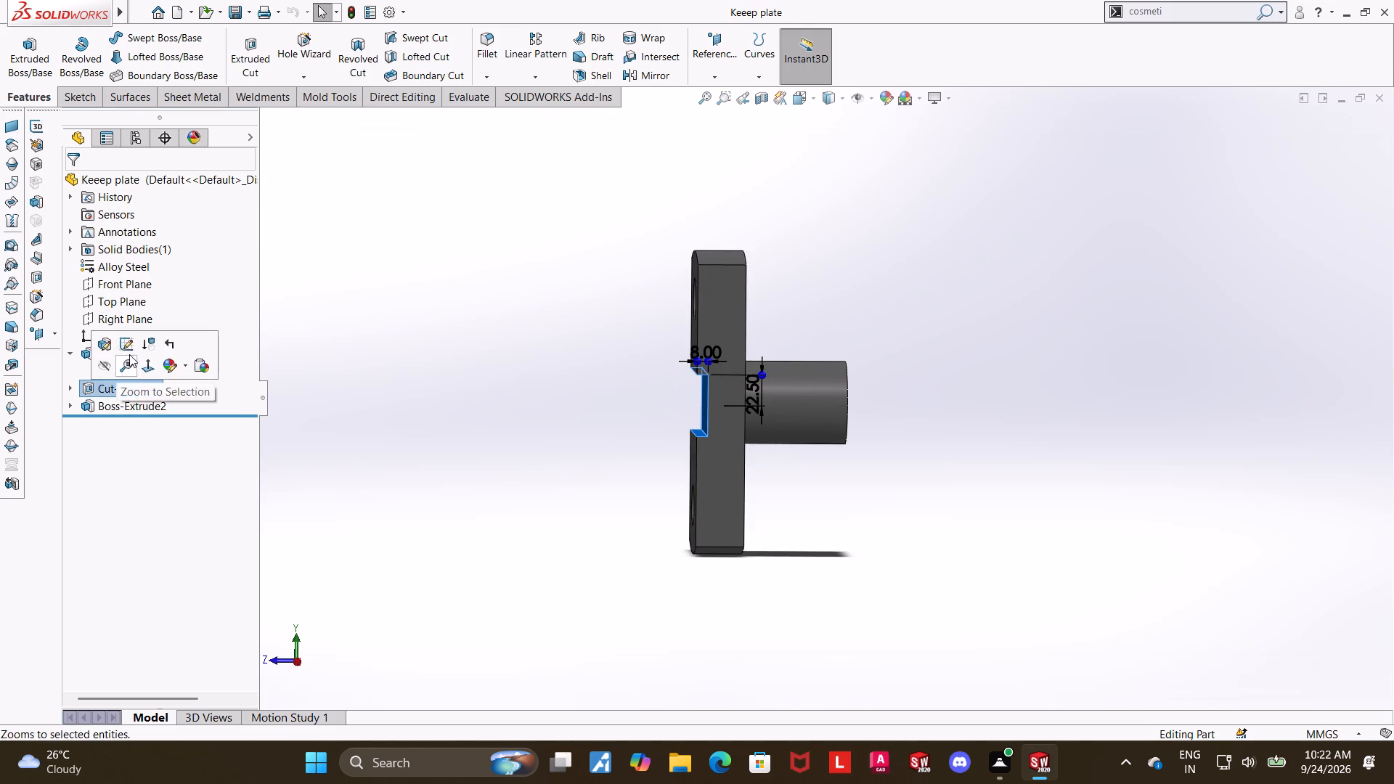
click(148, 362)
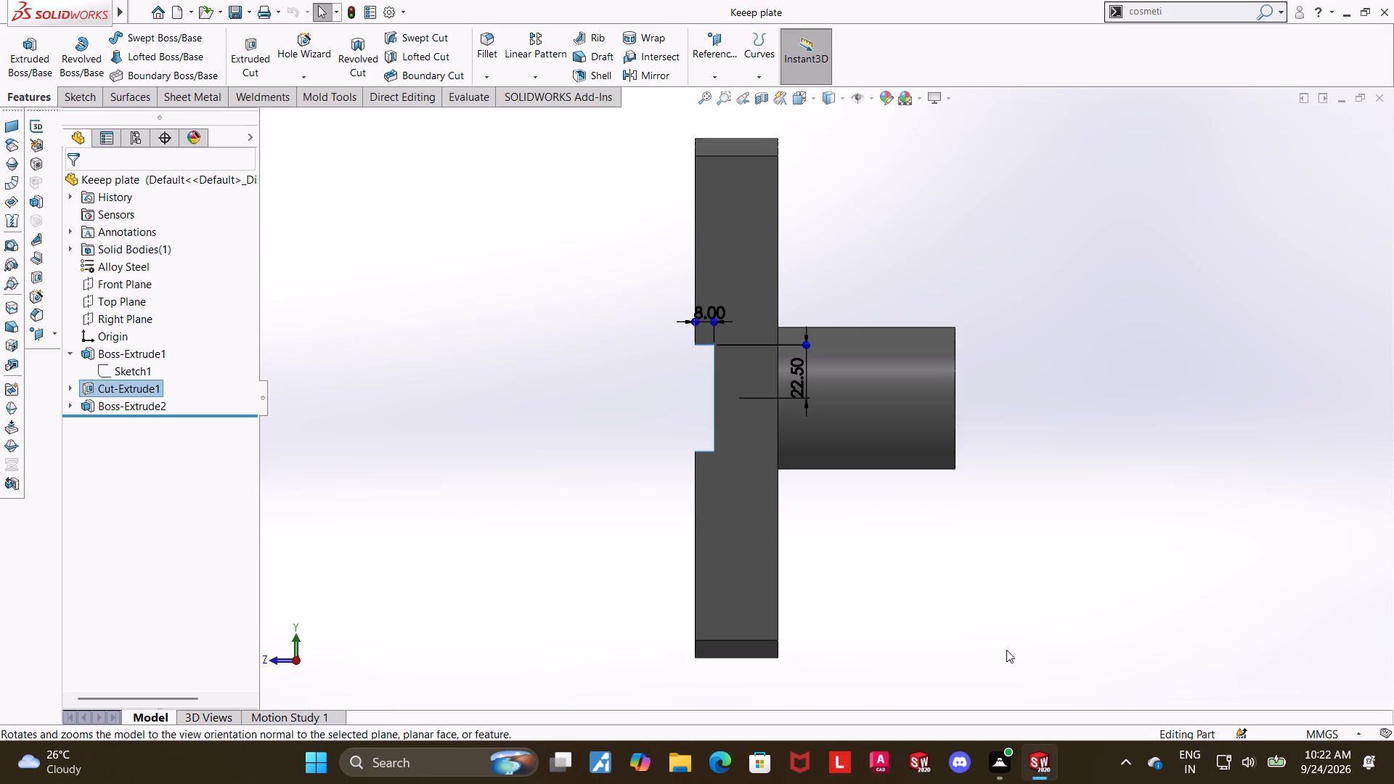
Return to the Assem1 assembly, test the Brasses for remaining movement and examine the parts' fit from above and below.
click(1255, 663)
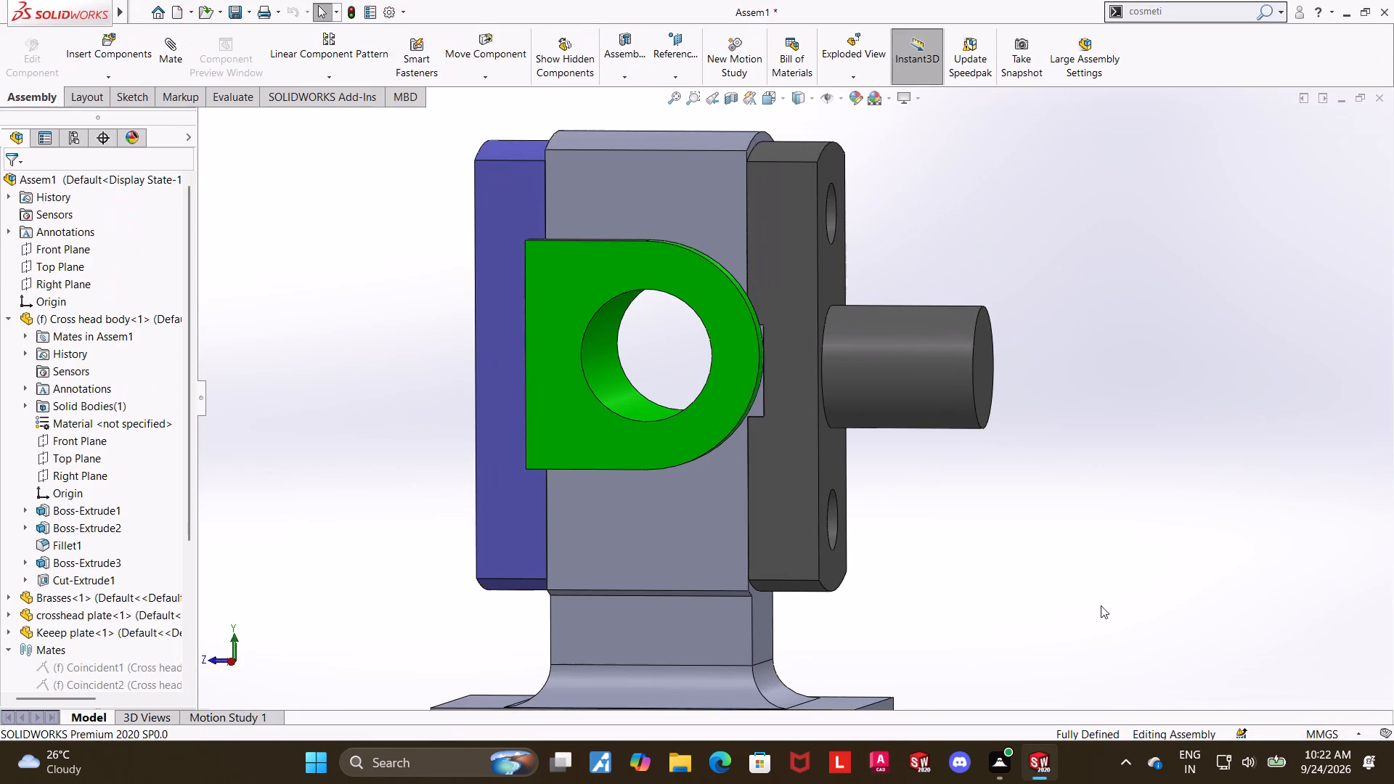
middle_drag(968, 502, 1011, 461)
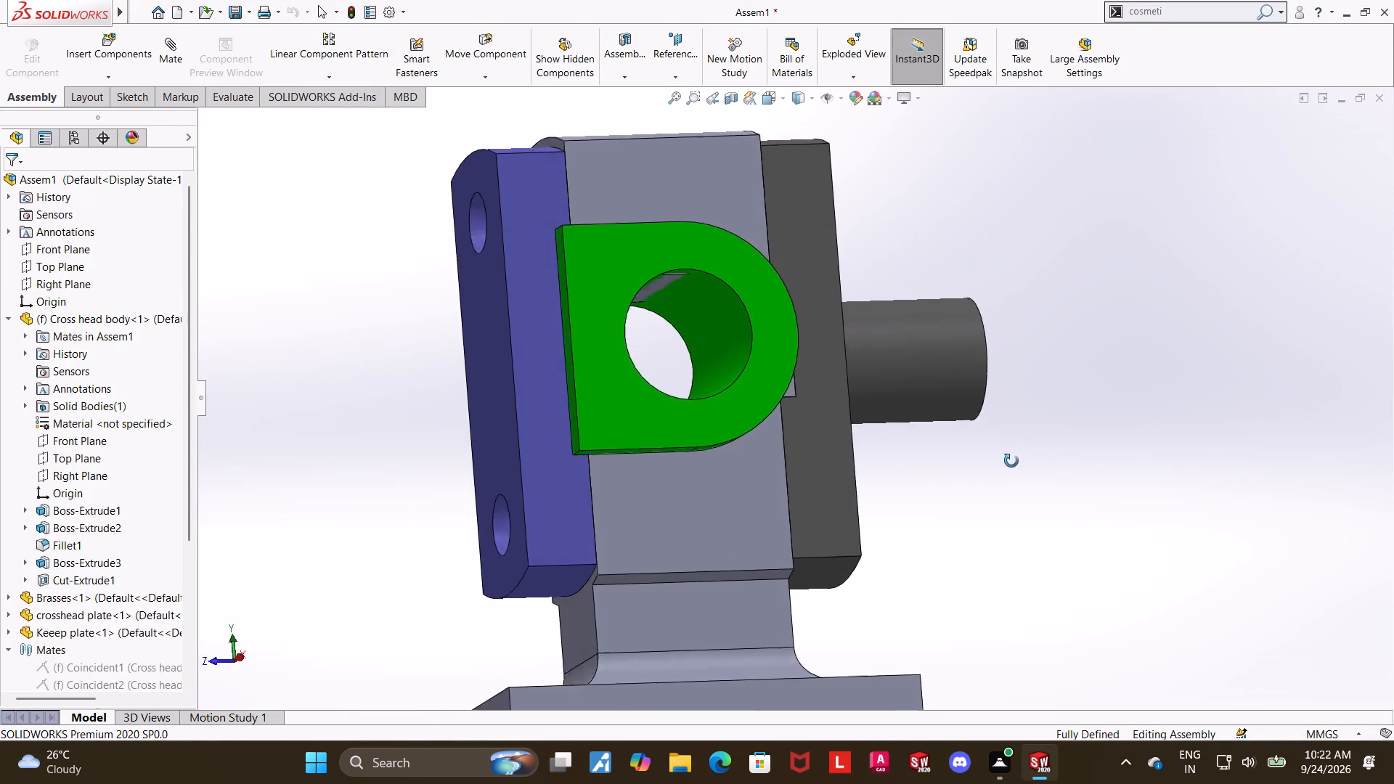
middle_drag(1011, 461, 977, 459)
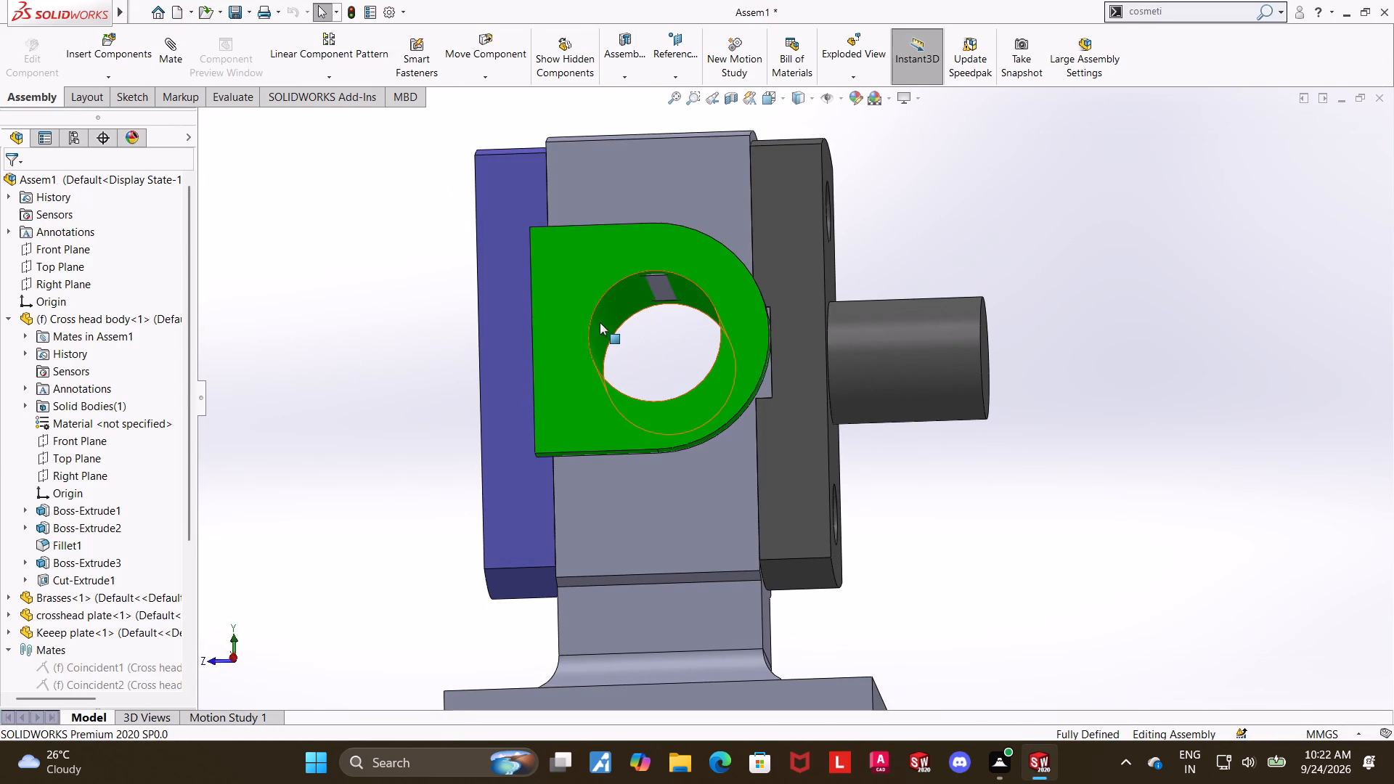
drag(600, 322, 598, 425)
middle_drag(1016, 486, 1027, 602)
scroll(1017, 502, up, 1)
click(1018, 574)
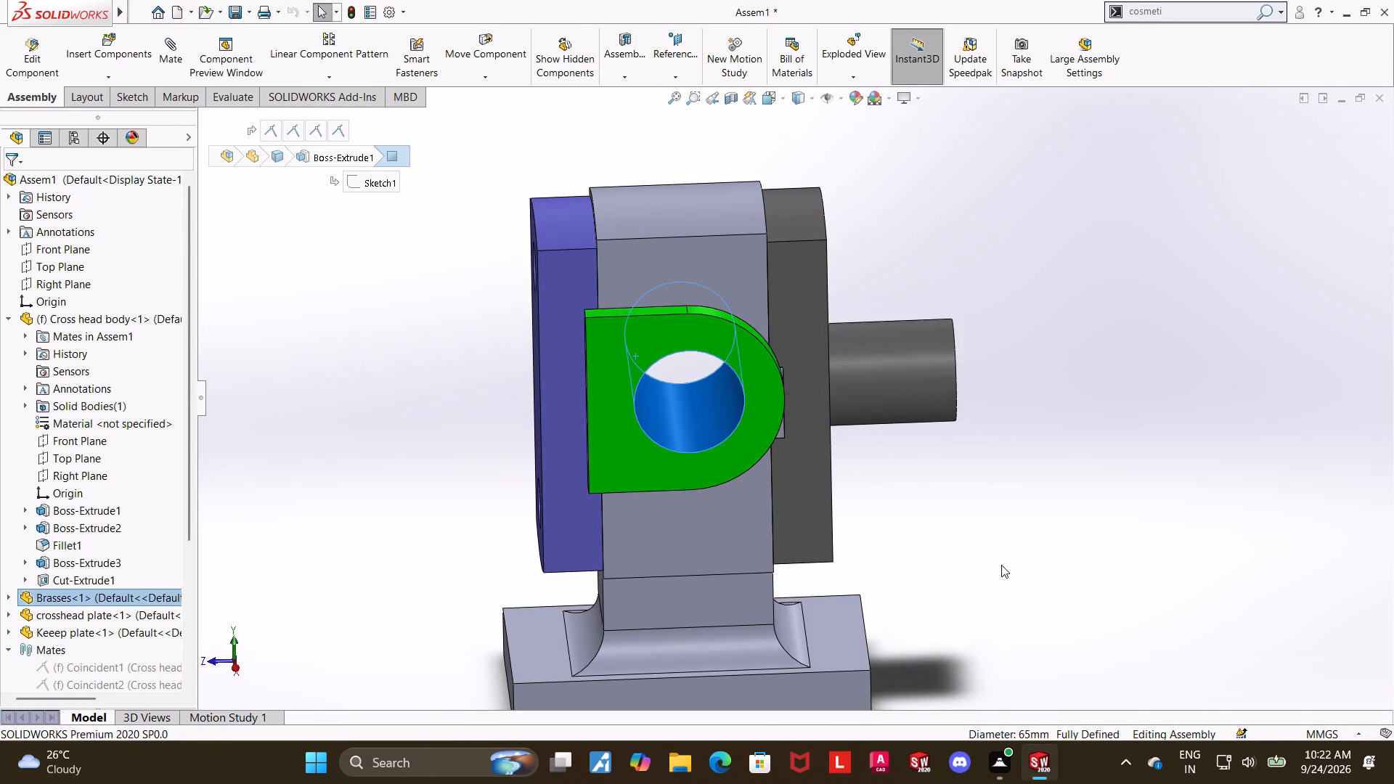
middle_drag(929, 469, 931, 347)
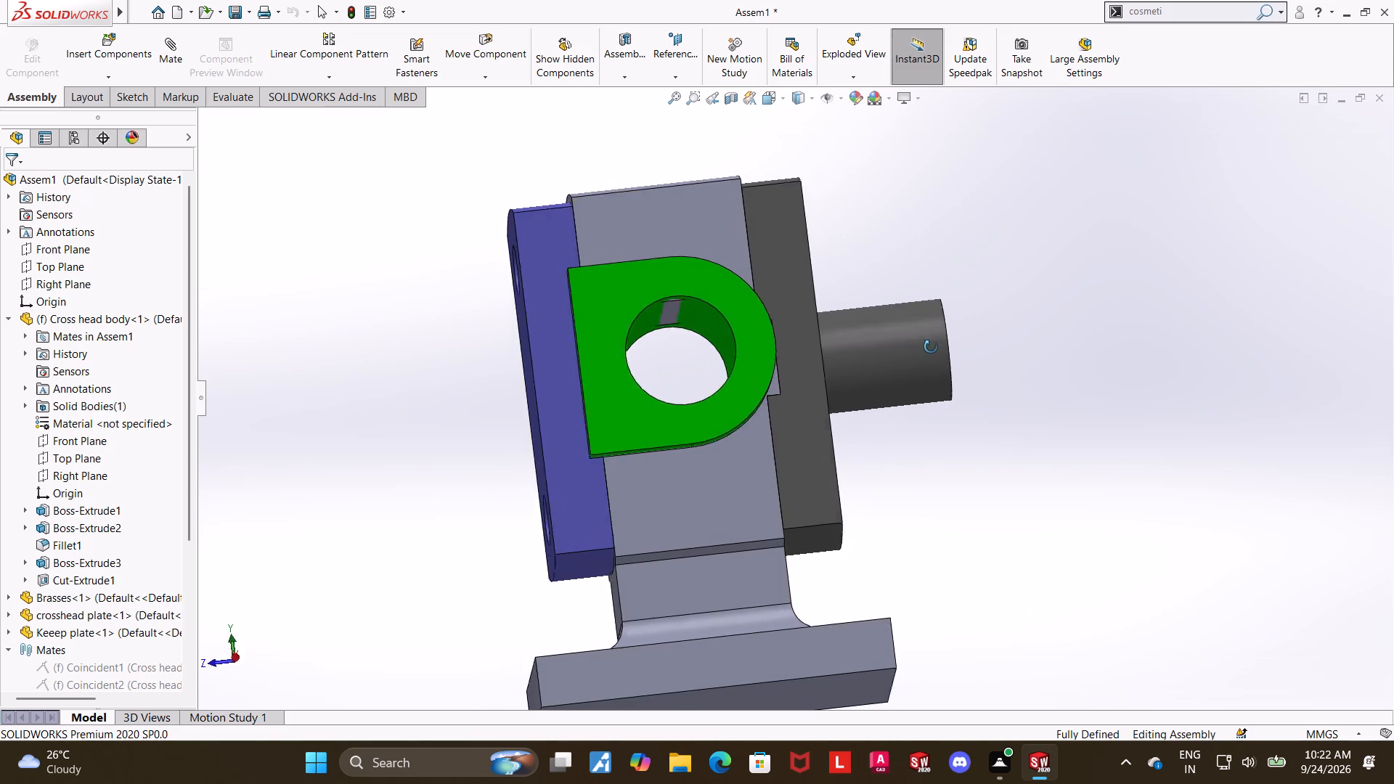
middle_drag(931, 347, 926, 356)
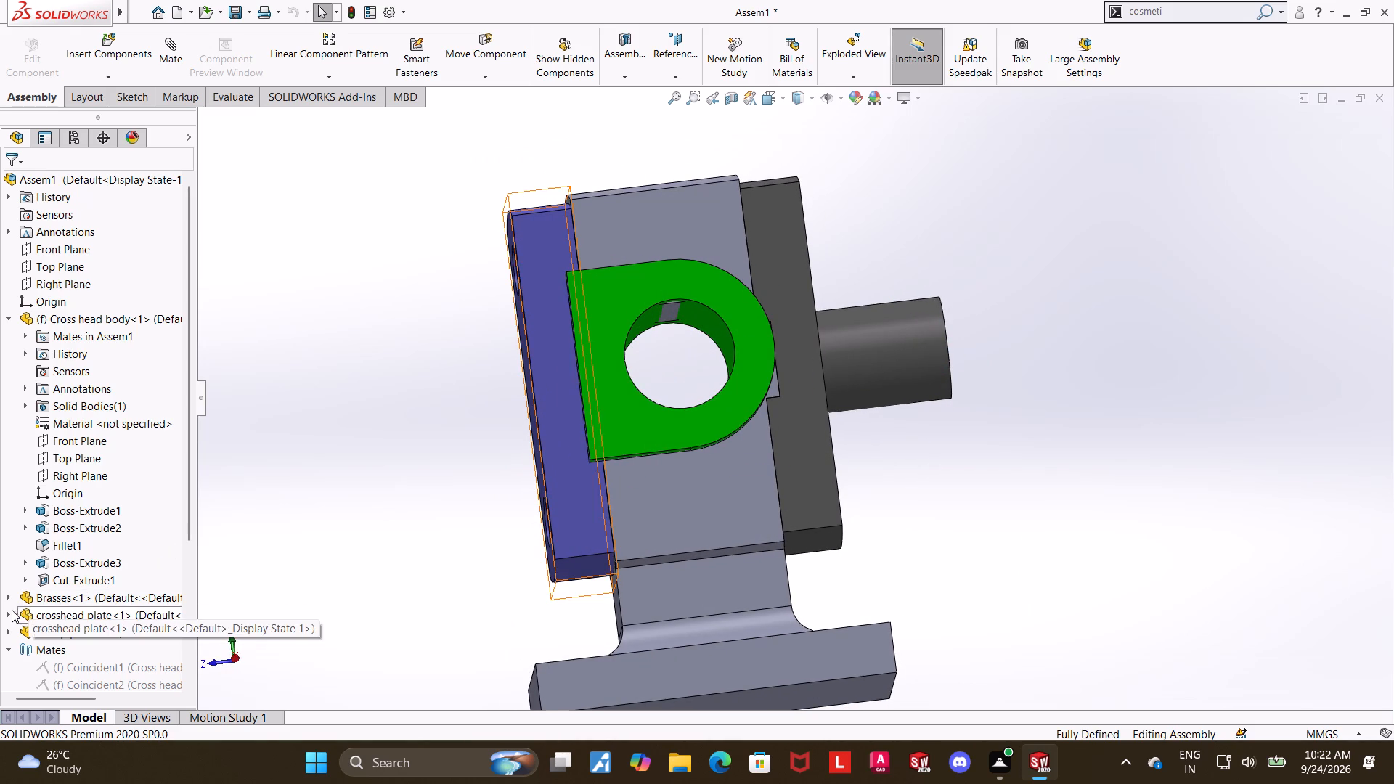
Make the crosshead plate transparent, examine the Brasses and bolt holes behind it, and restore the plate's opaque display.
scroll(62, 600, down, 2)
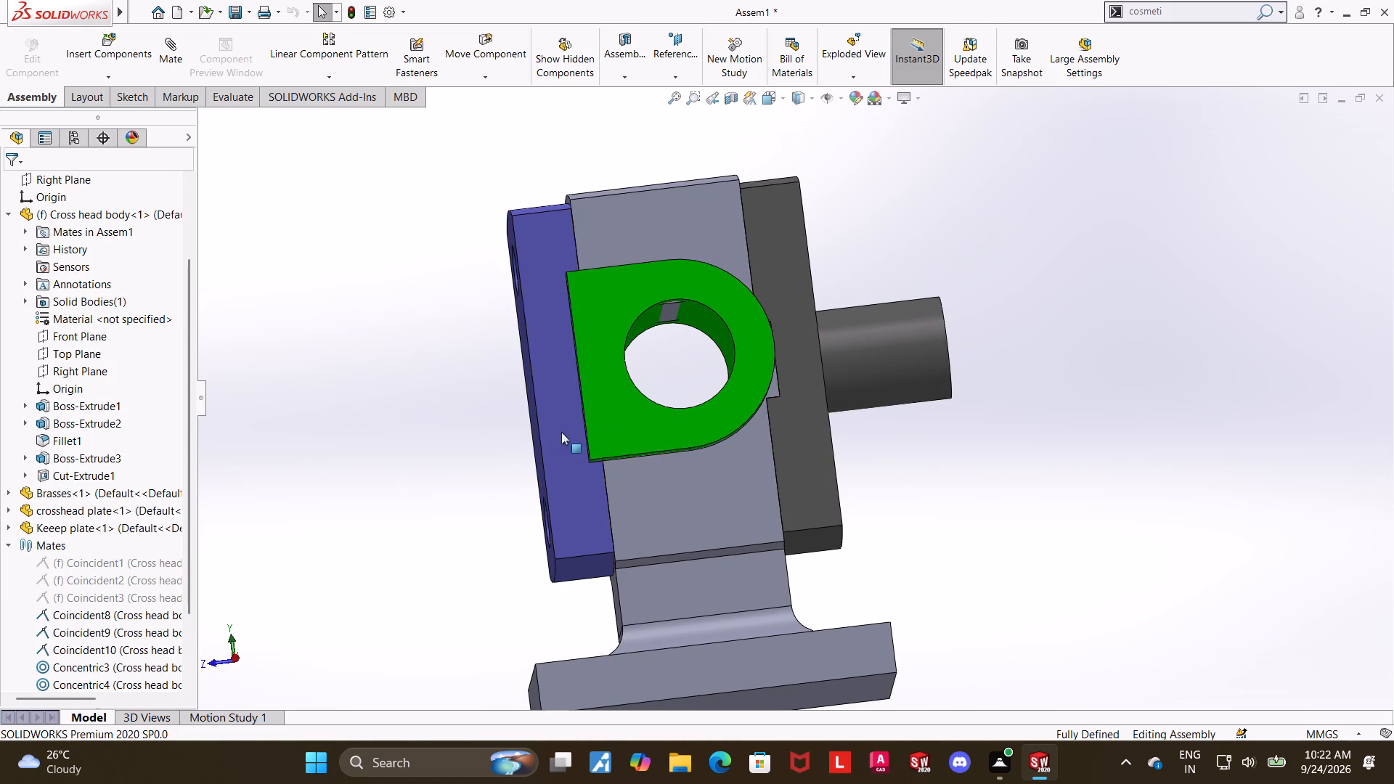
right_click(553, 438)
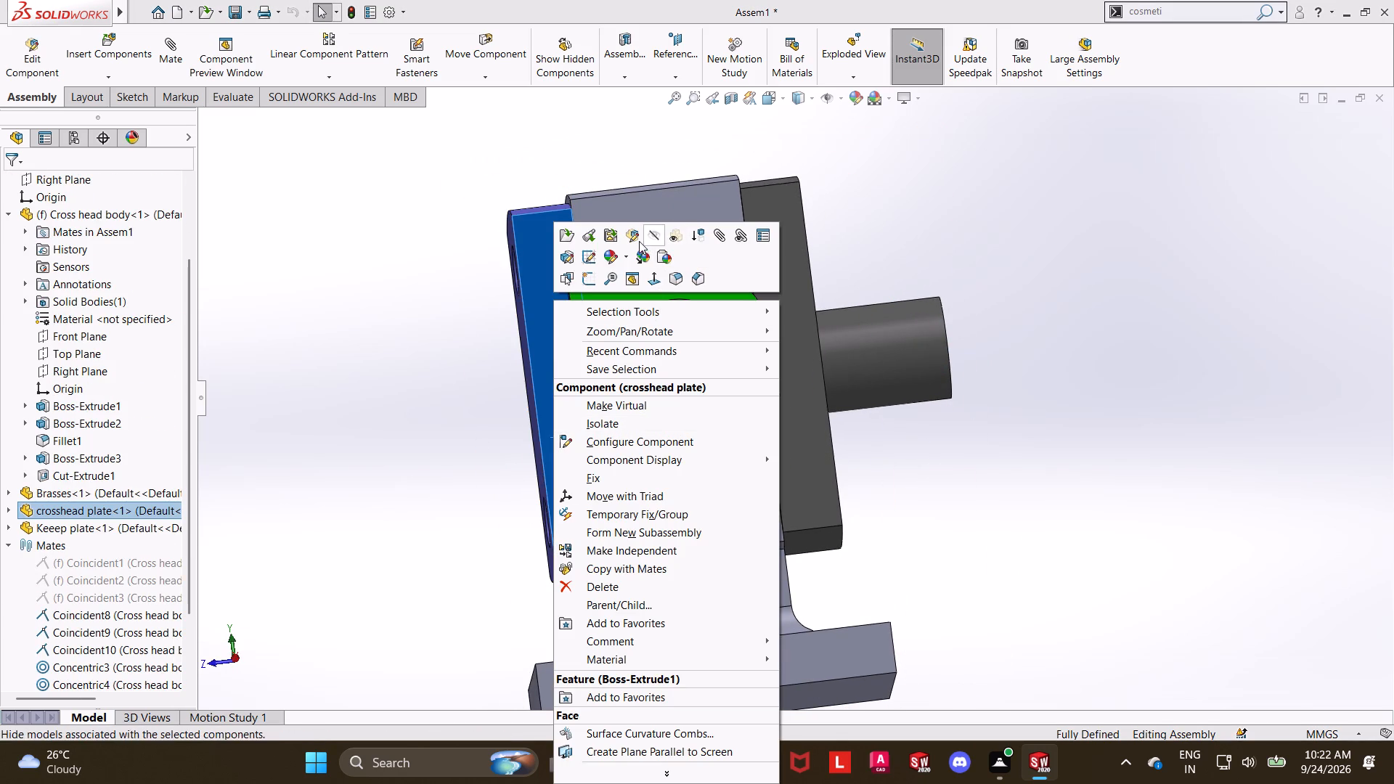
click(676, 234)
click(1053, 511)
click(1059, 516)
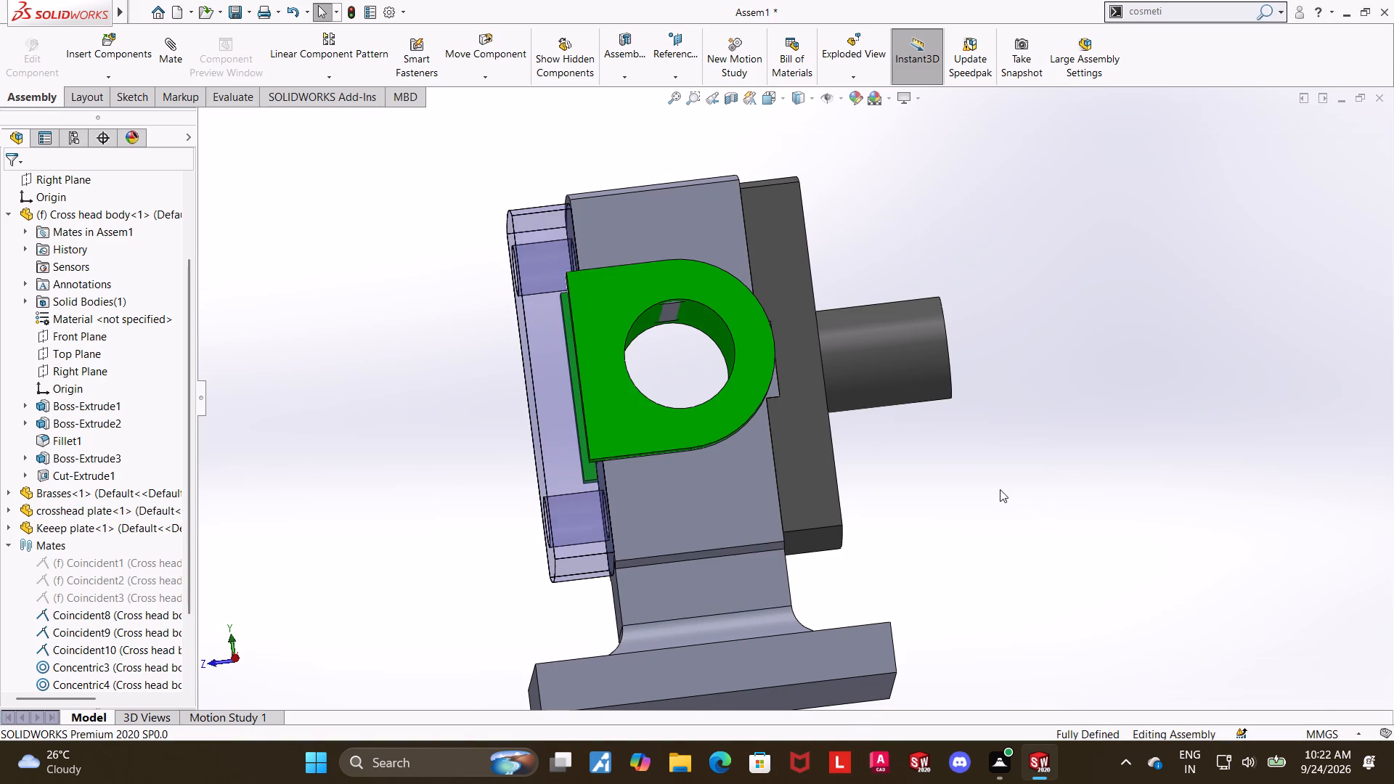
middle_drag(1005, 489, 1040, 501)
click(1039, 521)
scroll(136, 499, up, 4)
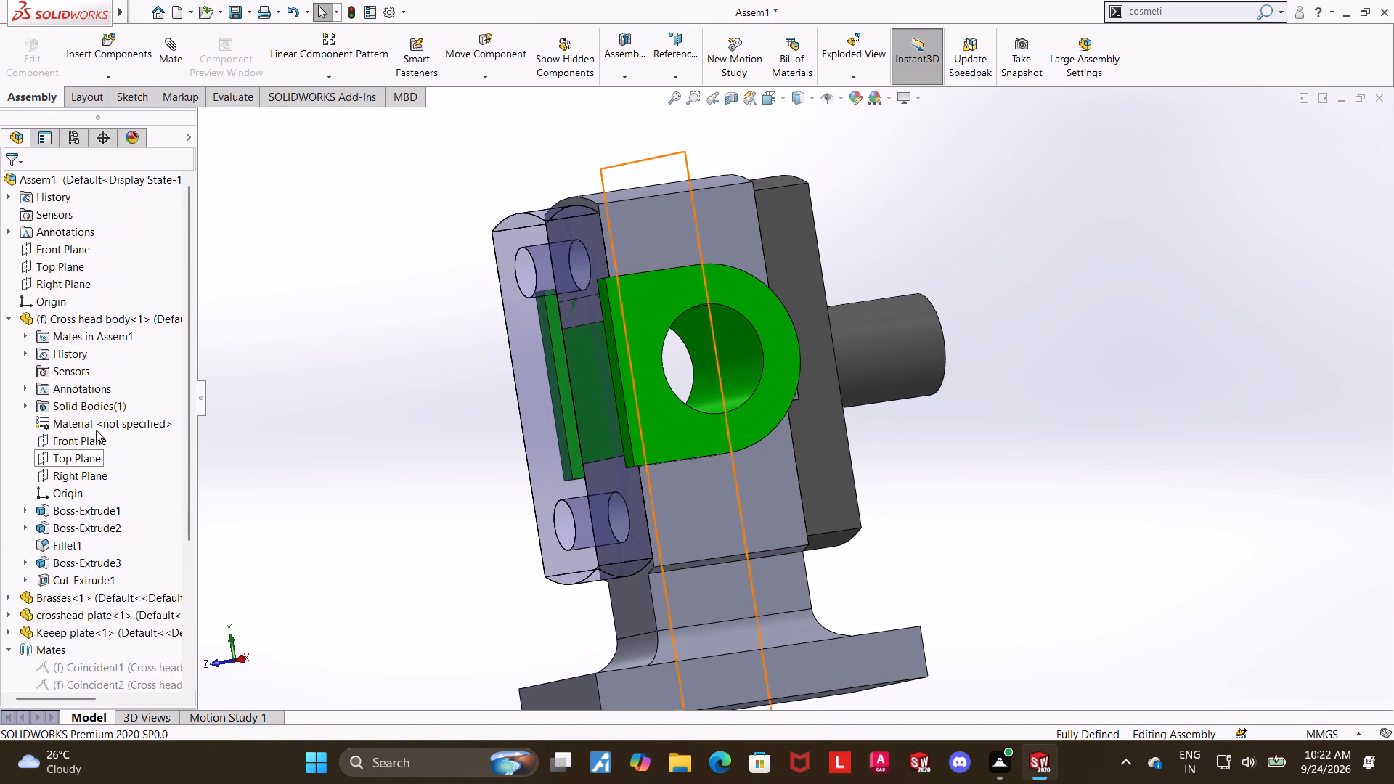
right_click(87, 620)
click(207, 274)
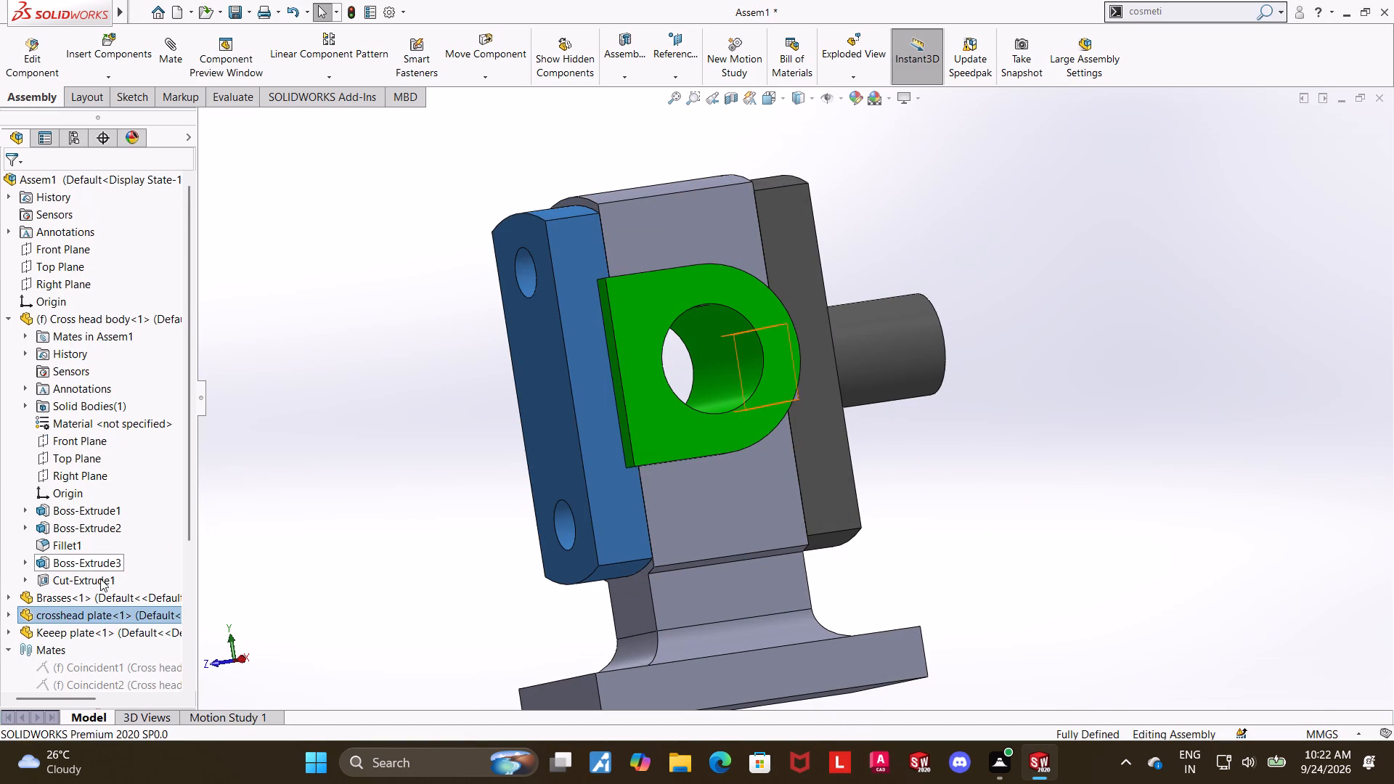
Hide the crosshead plate in the assembly and examine how the Brasses sit in the Cross head body's opening.
right_click(77, 613)
click(184, 271)
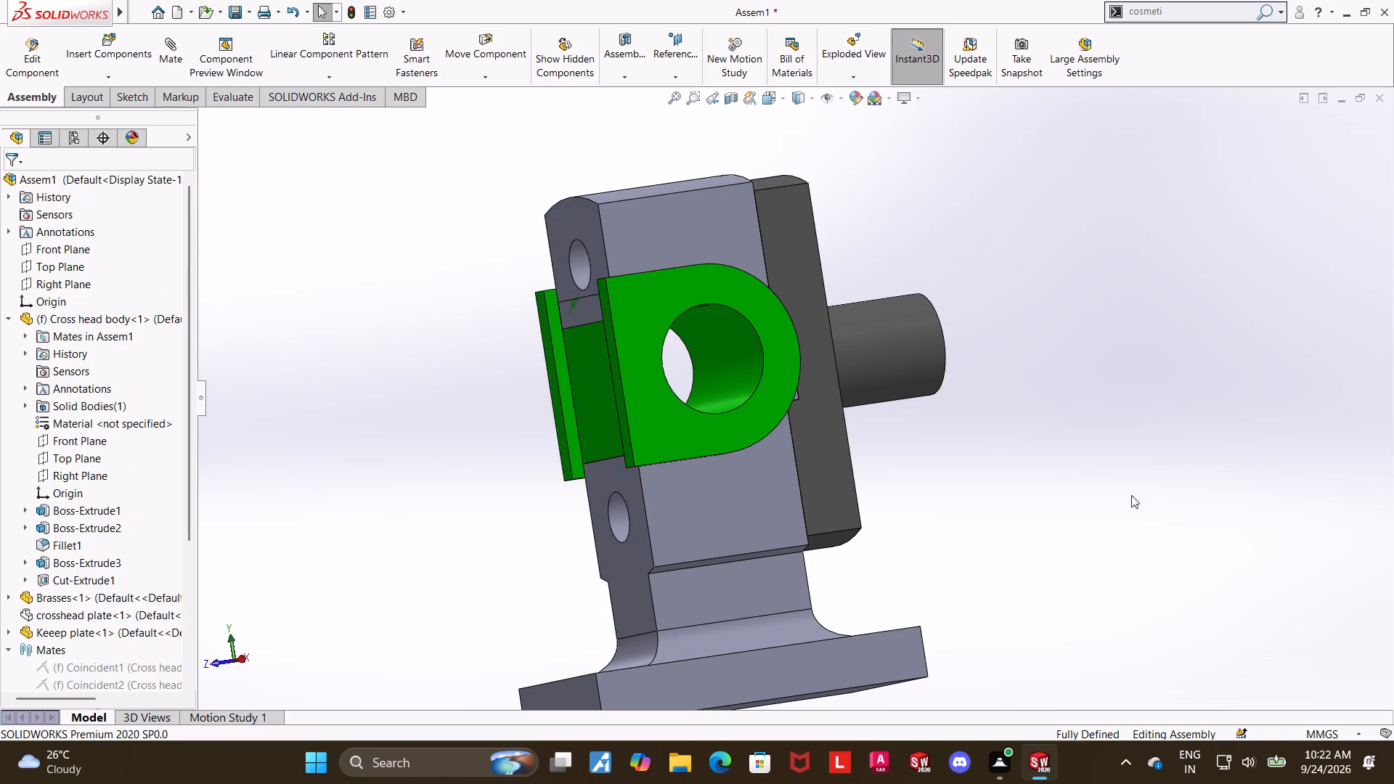
click(1131, 495)
middle_drag(1006, 496, 1070, 507)
scroll(798, 425, up, 2)
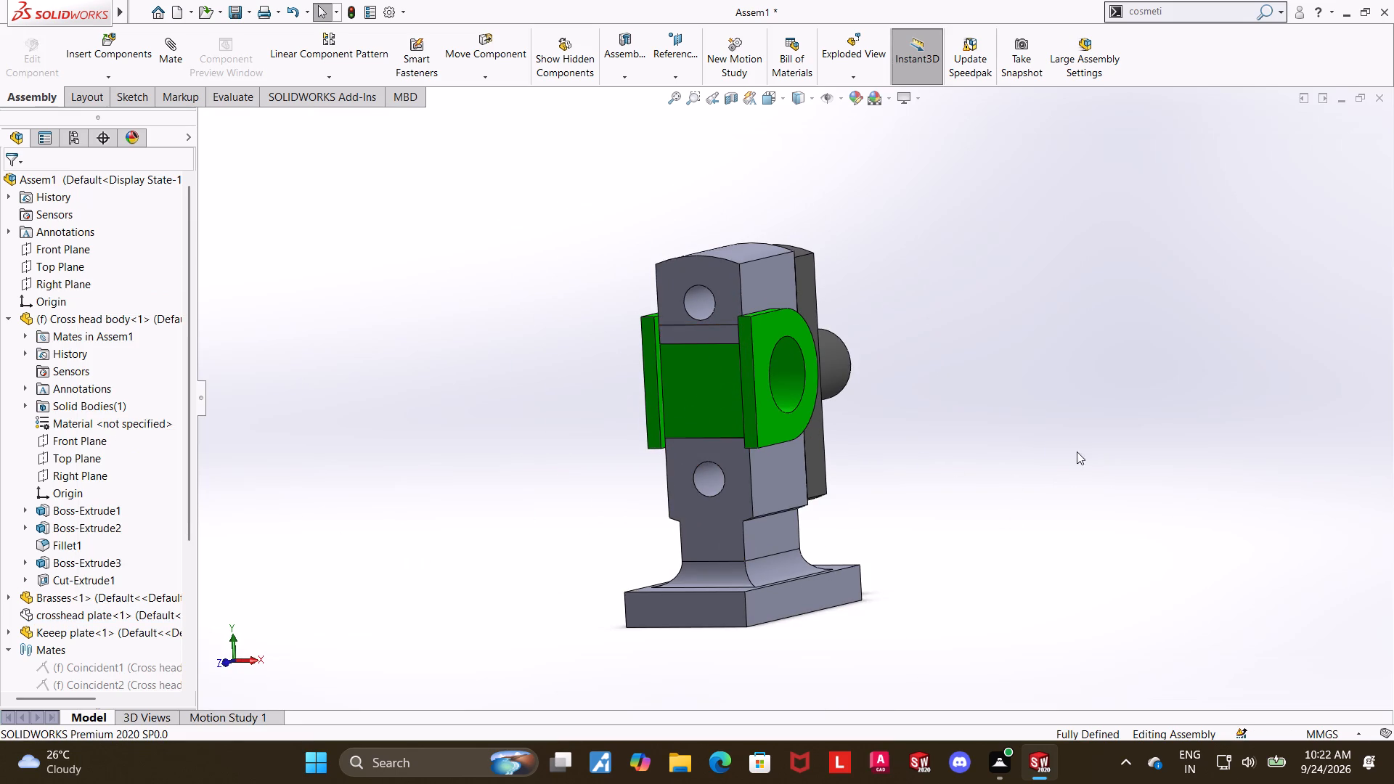
middle_click(1076, 452)
scroll(731, 340, down, 2)
scroll(1158, 496, up, 2)
middle_drag(1053, 476, 1035, 489)
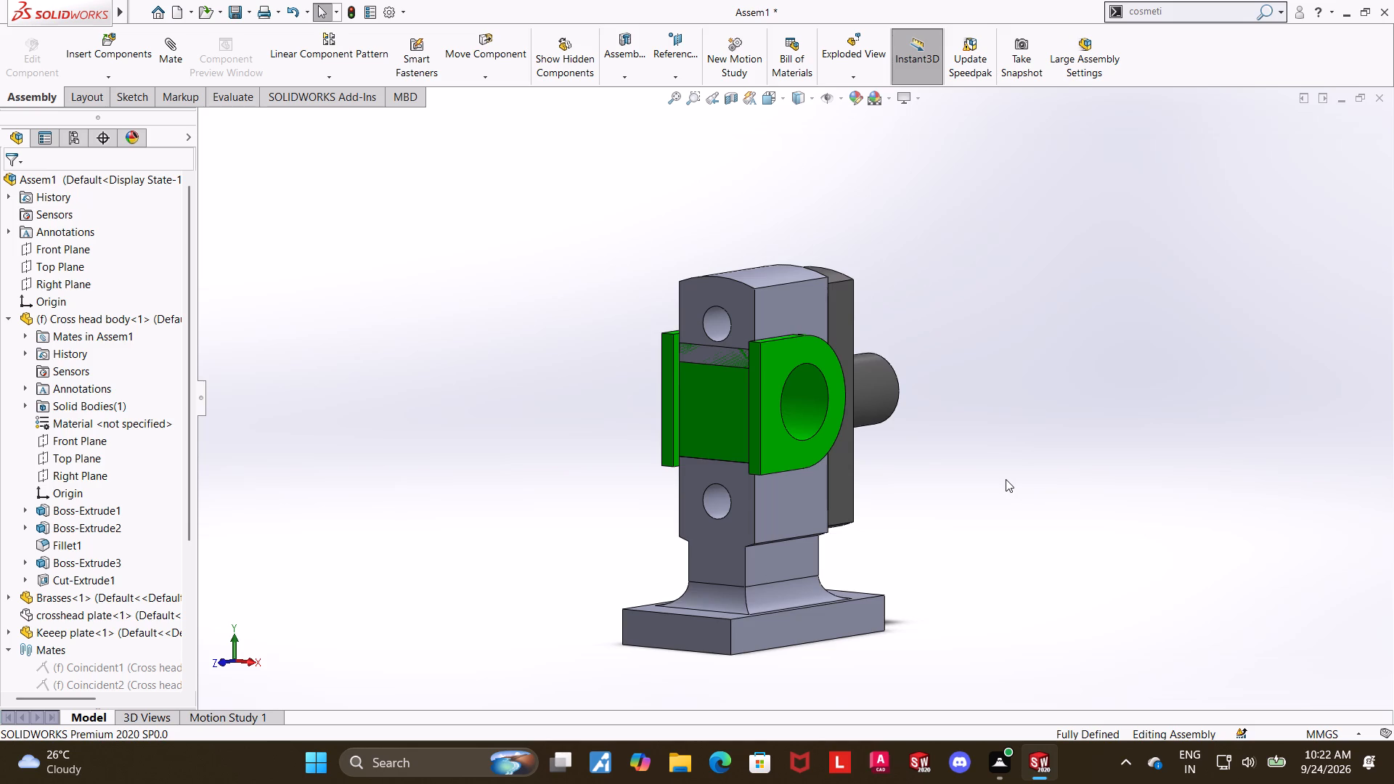
middle_drag(992, 479, 982, 481)
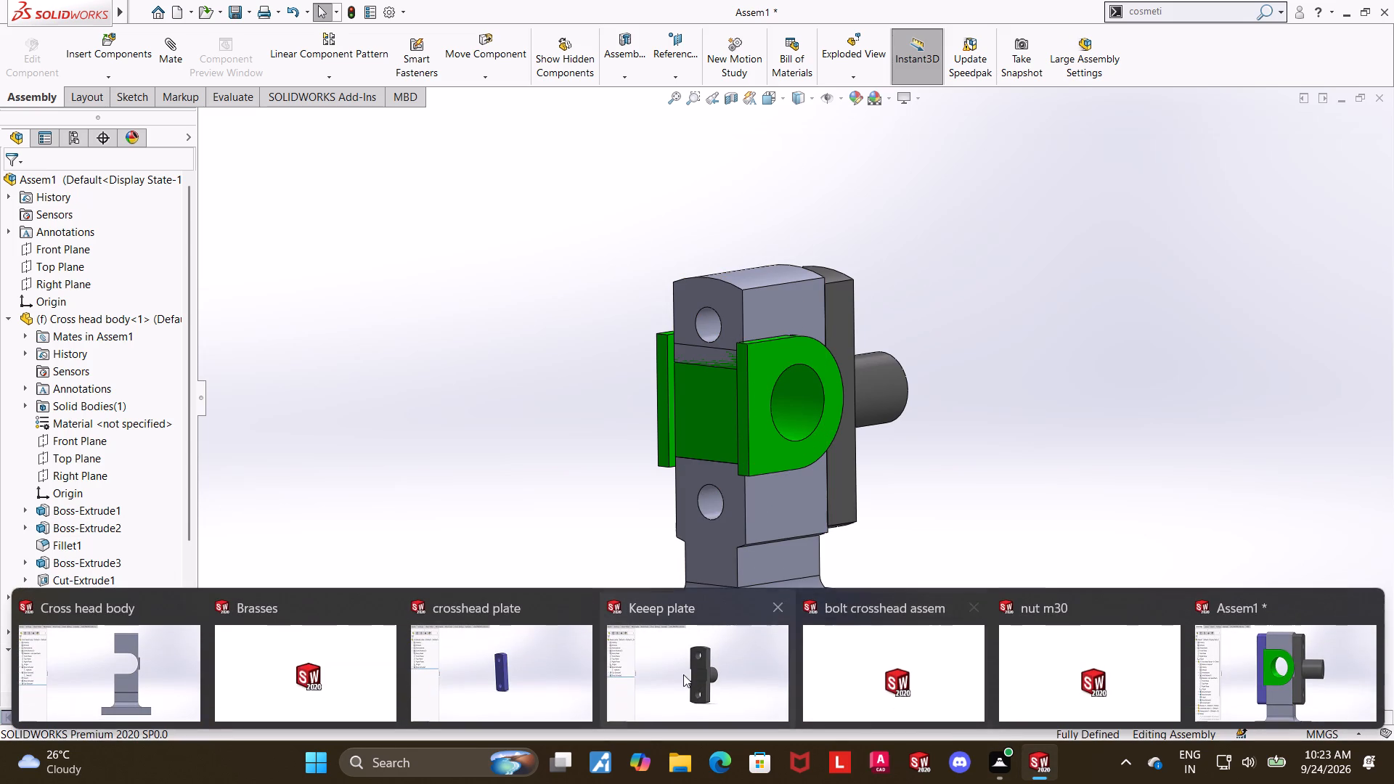
Switch to the Brasses part and examine the dimensions of Sketch1 under Boss-Extrude1.
click(329, 662)
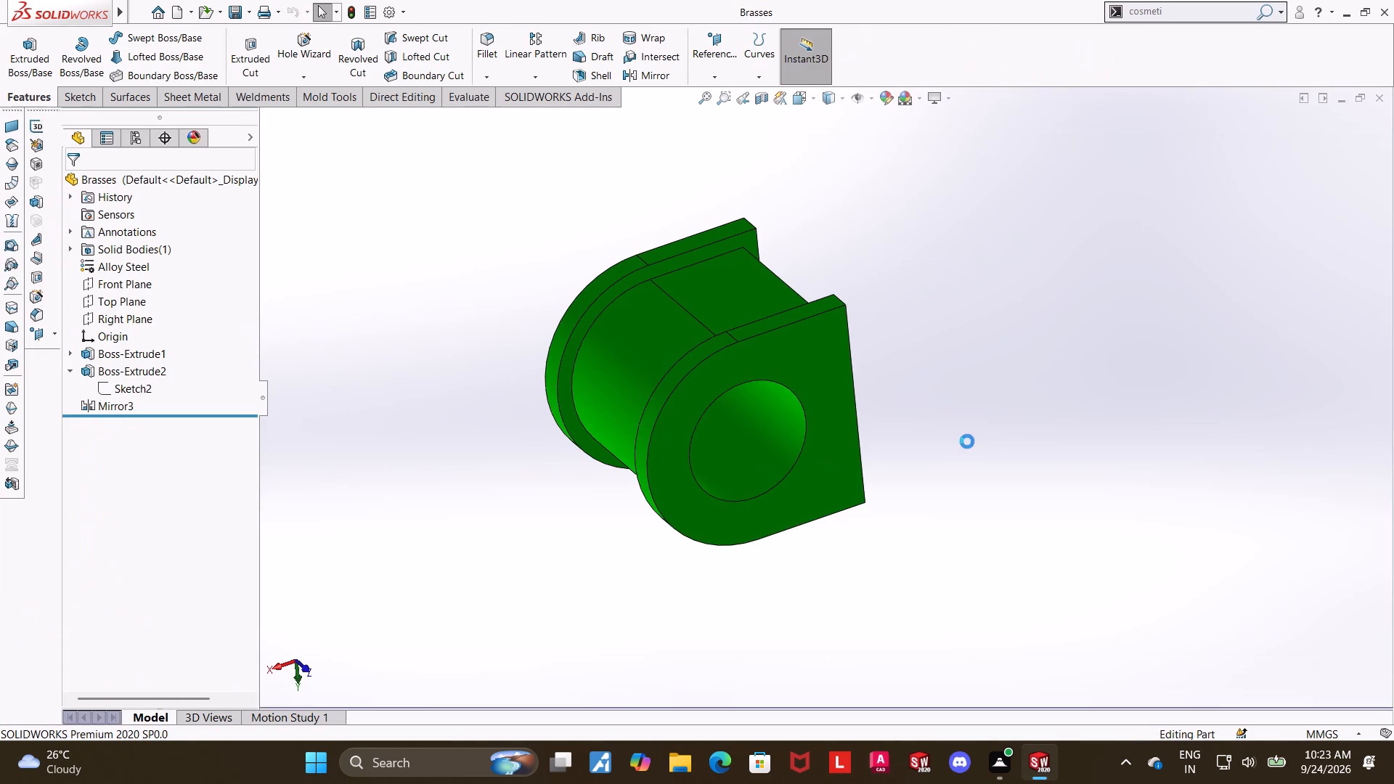
middle_drag(931, 444, 1208, 417)
scroll(1208, 417, down, 1)
middle_drag(608, 354, 589, 454)
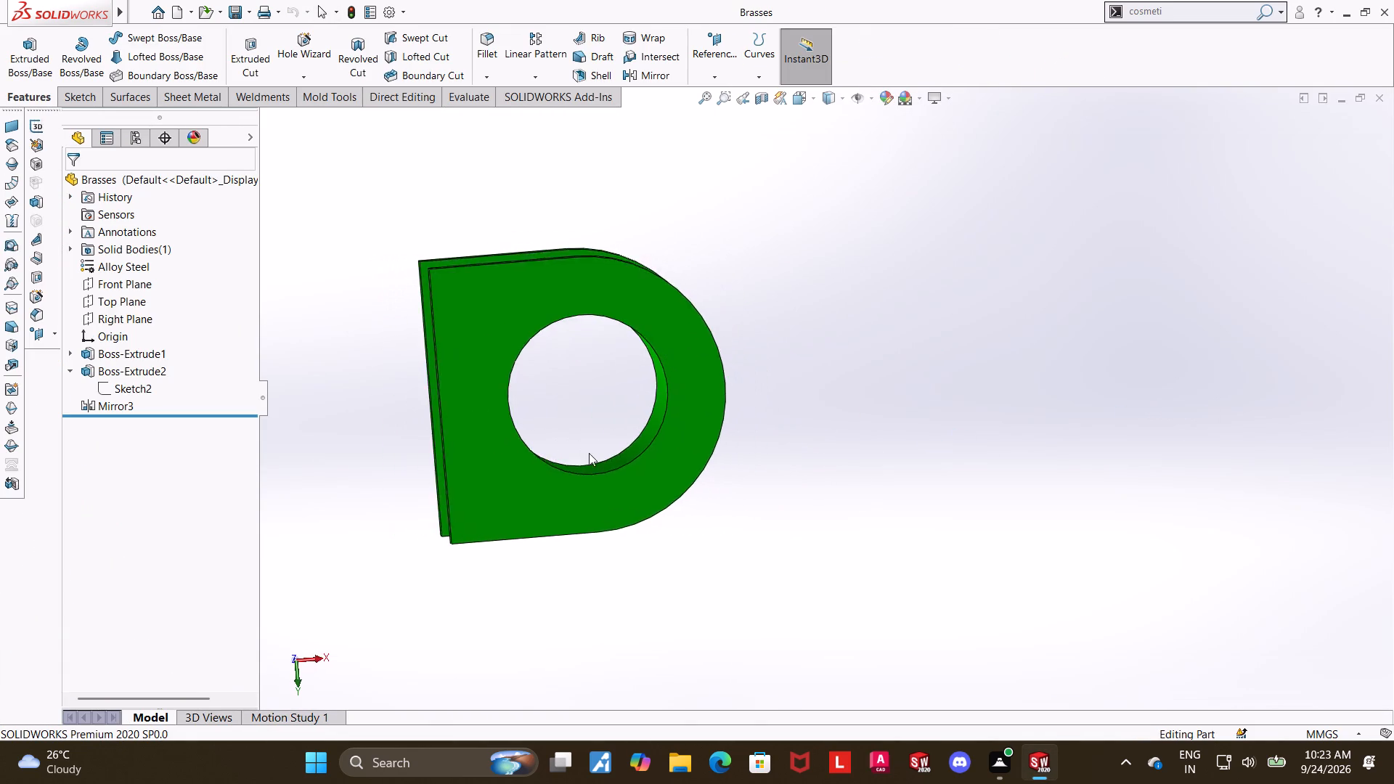
click(68, 351)
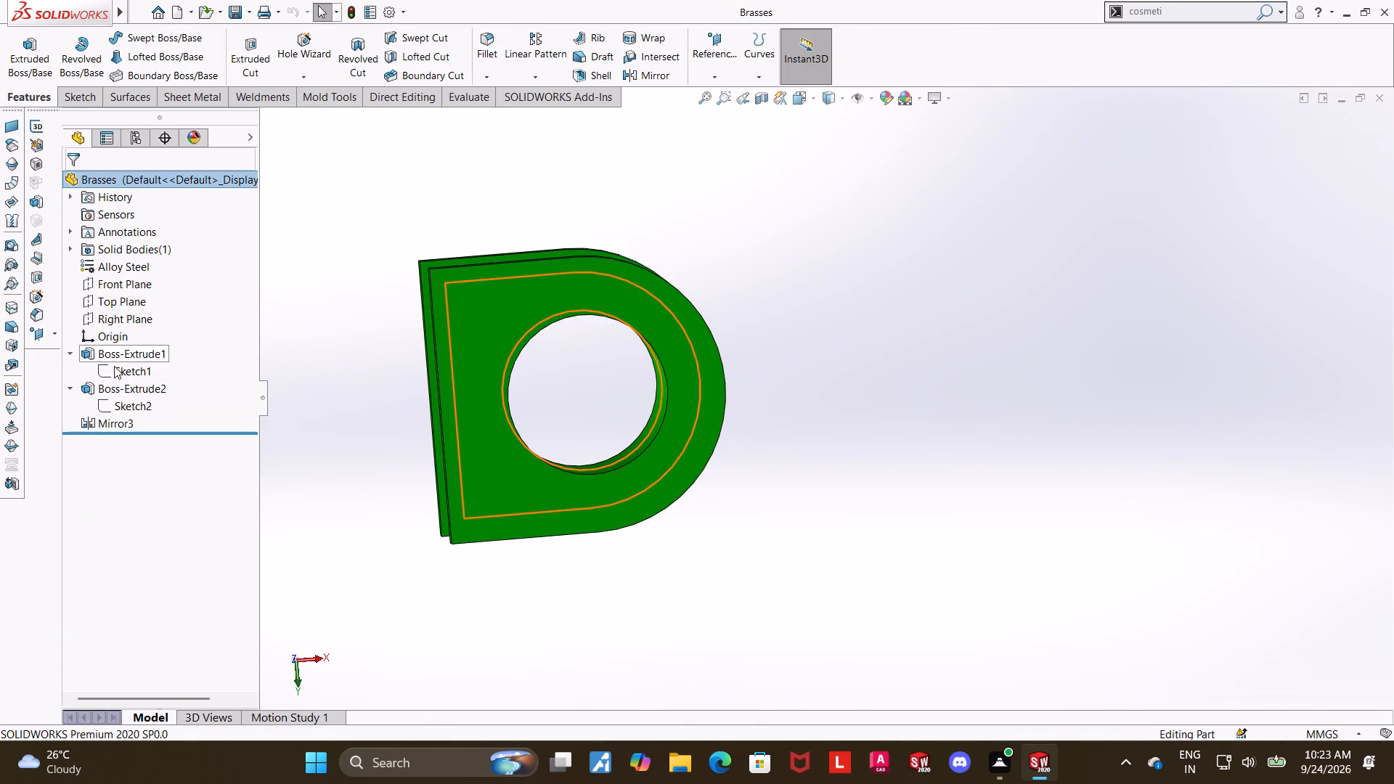
click(114, 366)
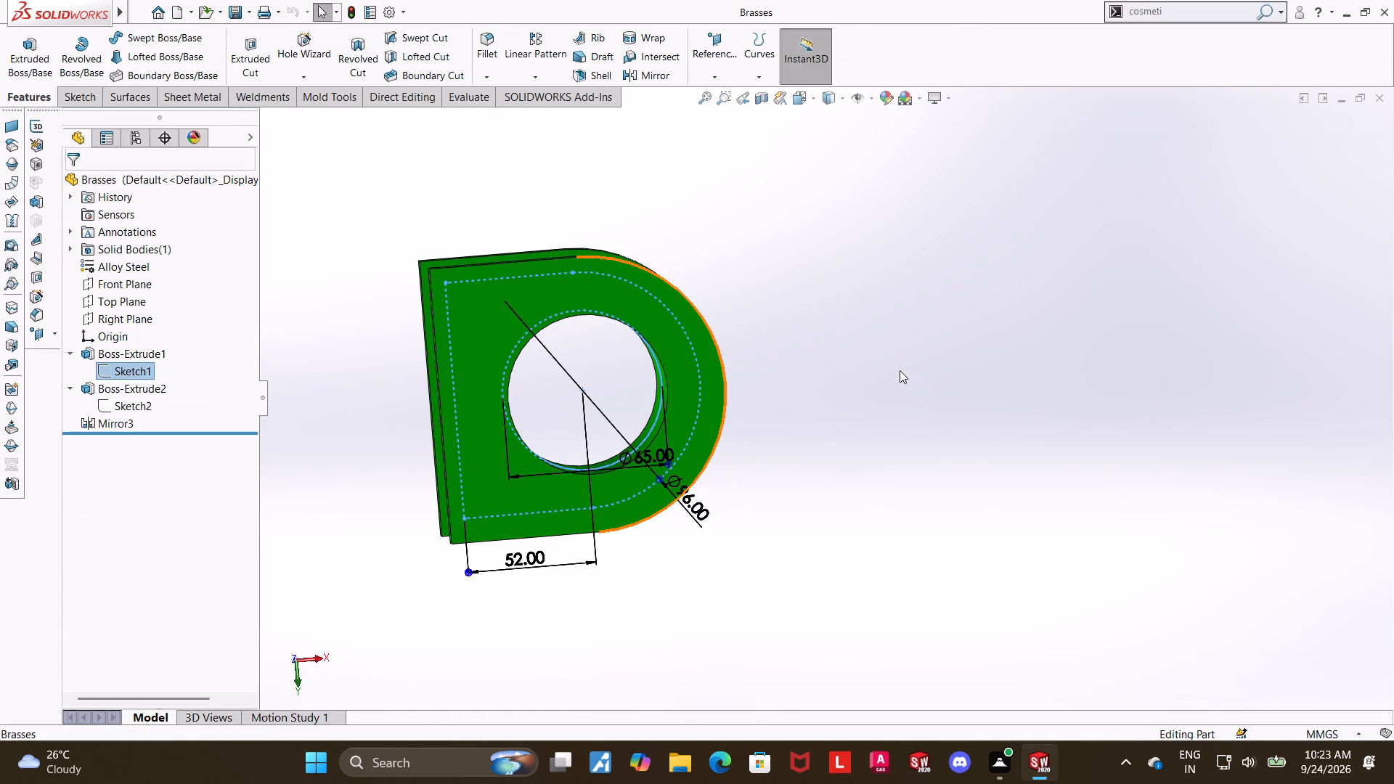
middle_drag(872, 375, 863, 385)
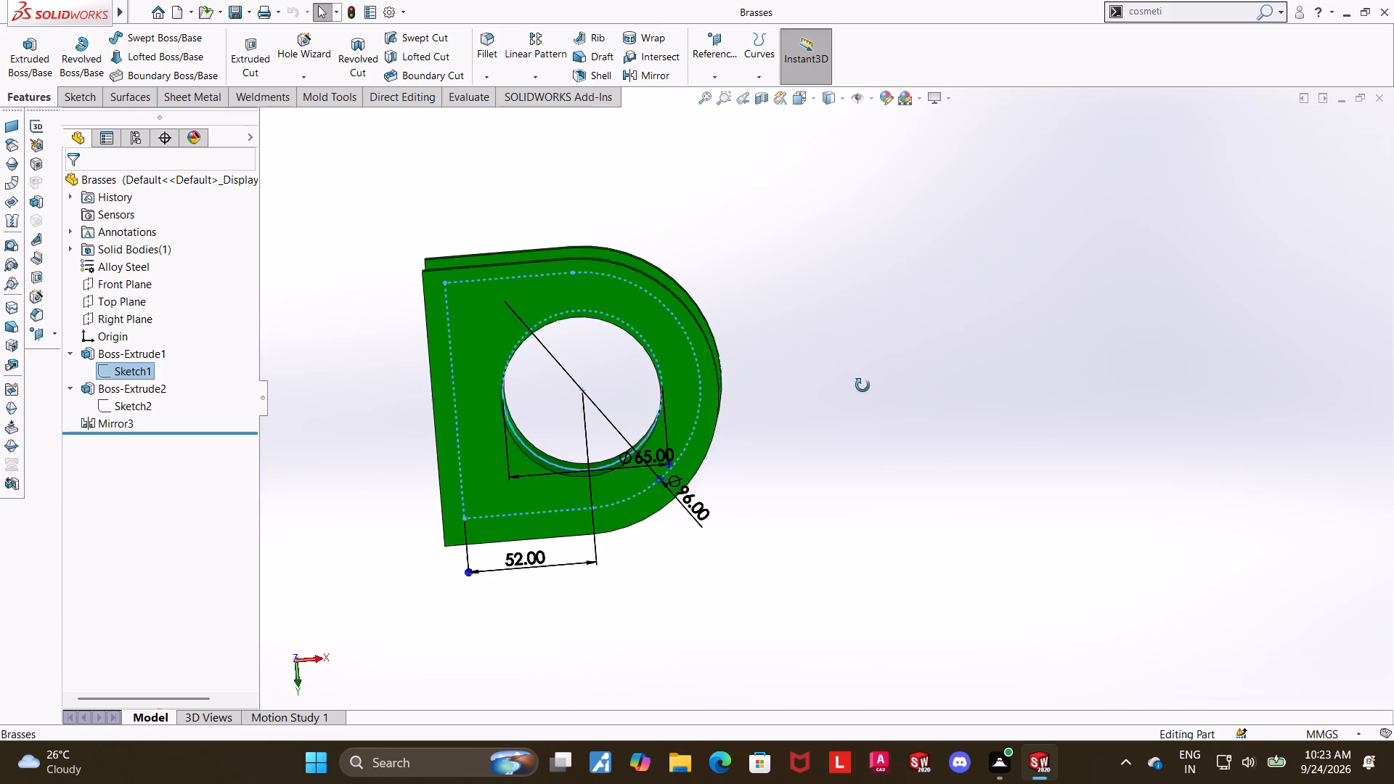
middle_drag(863, 385, 897, 375)
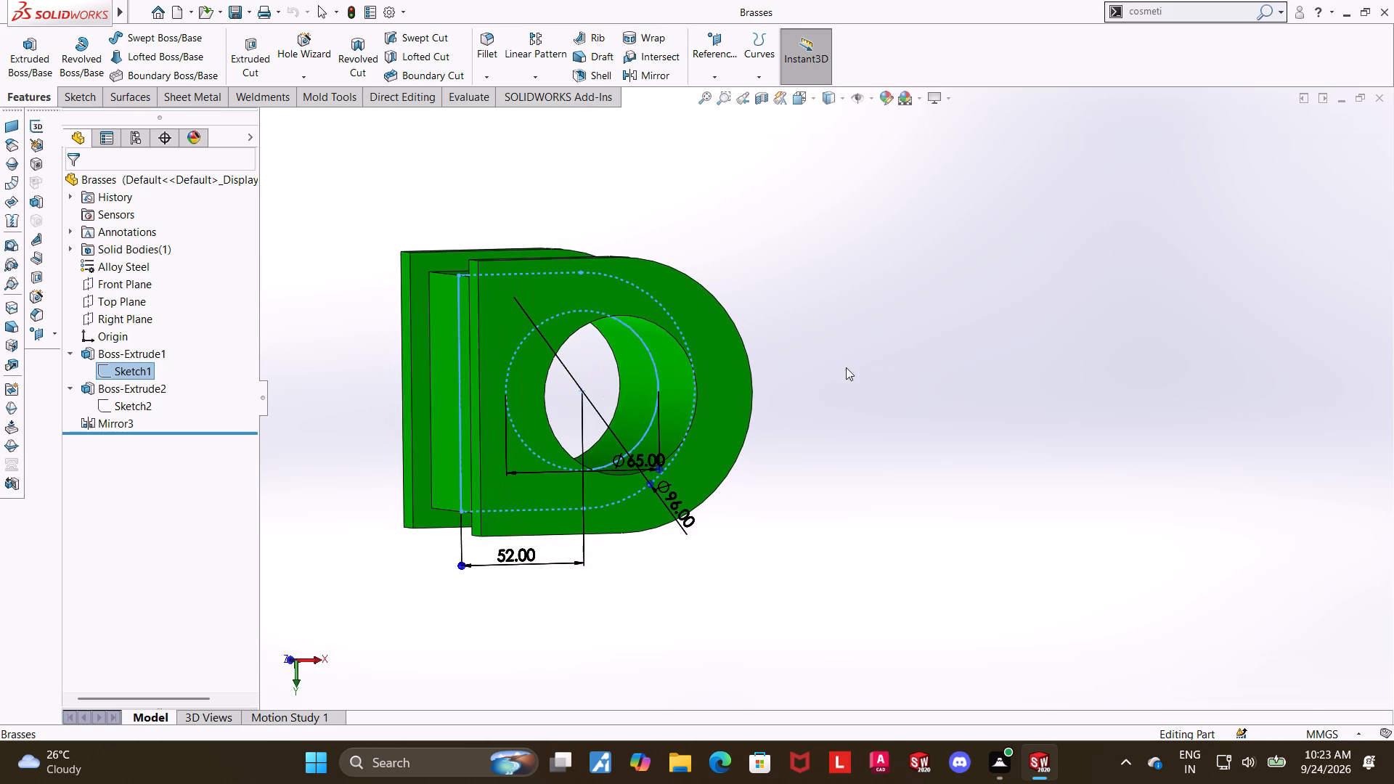
Open Sketch1 of the Brasses' Boss-Extrude1 for editing, view it face-on and set the outer arc's diameter to 88 mm.
click(130, 369)
click(141, 328)
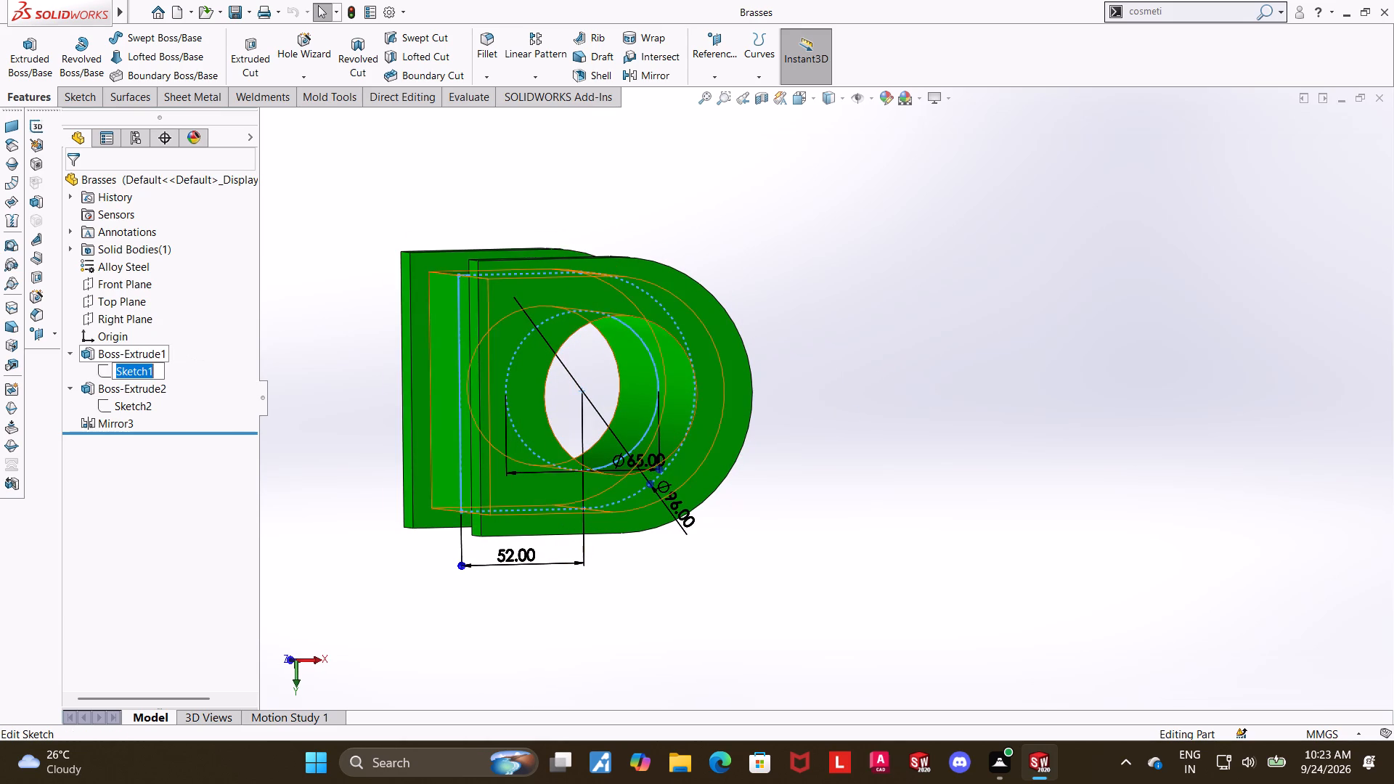
click(215, 374)
click(144, 375)
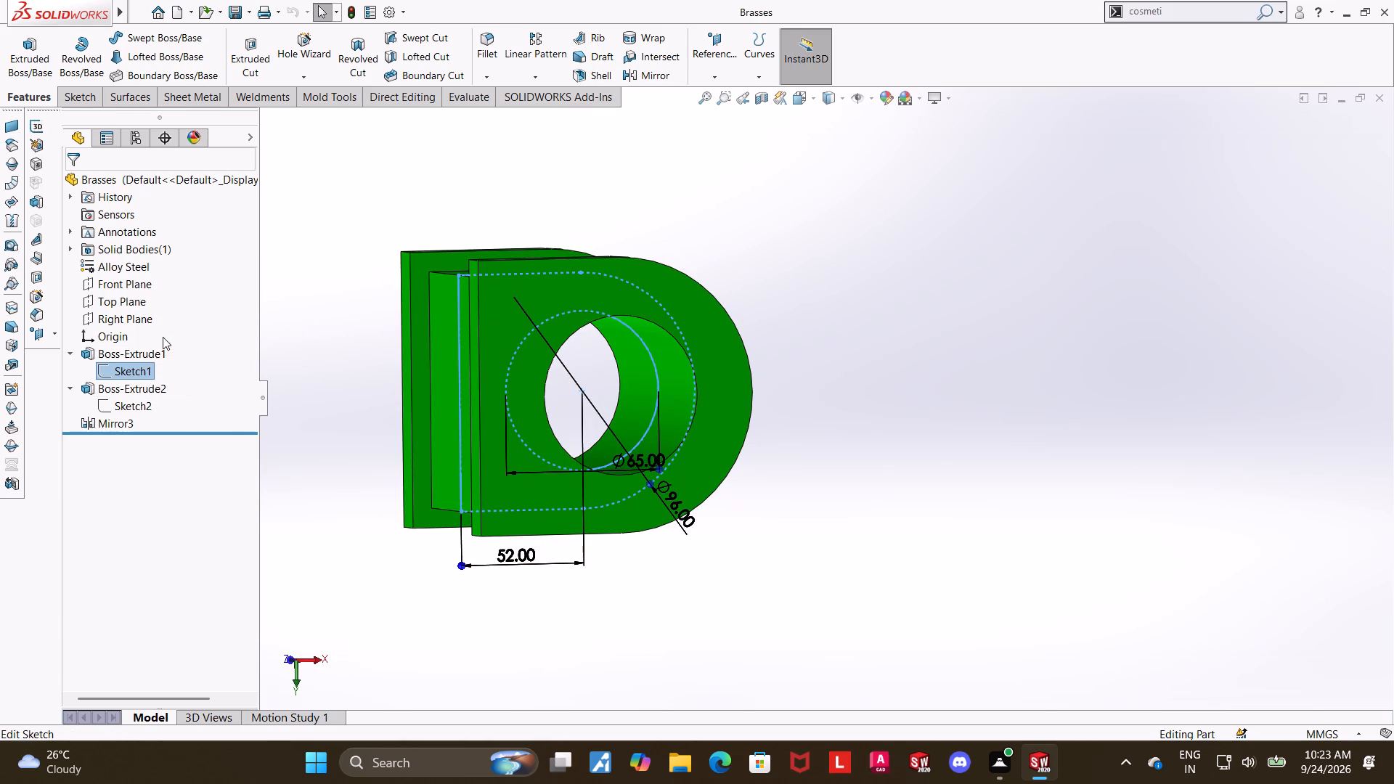
click(155, 380)
click(301, 396)
click(129, 370)
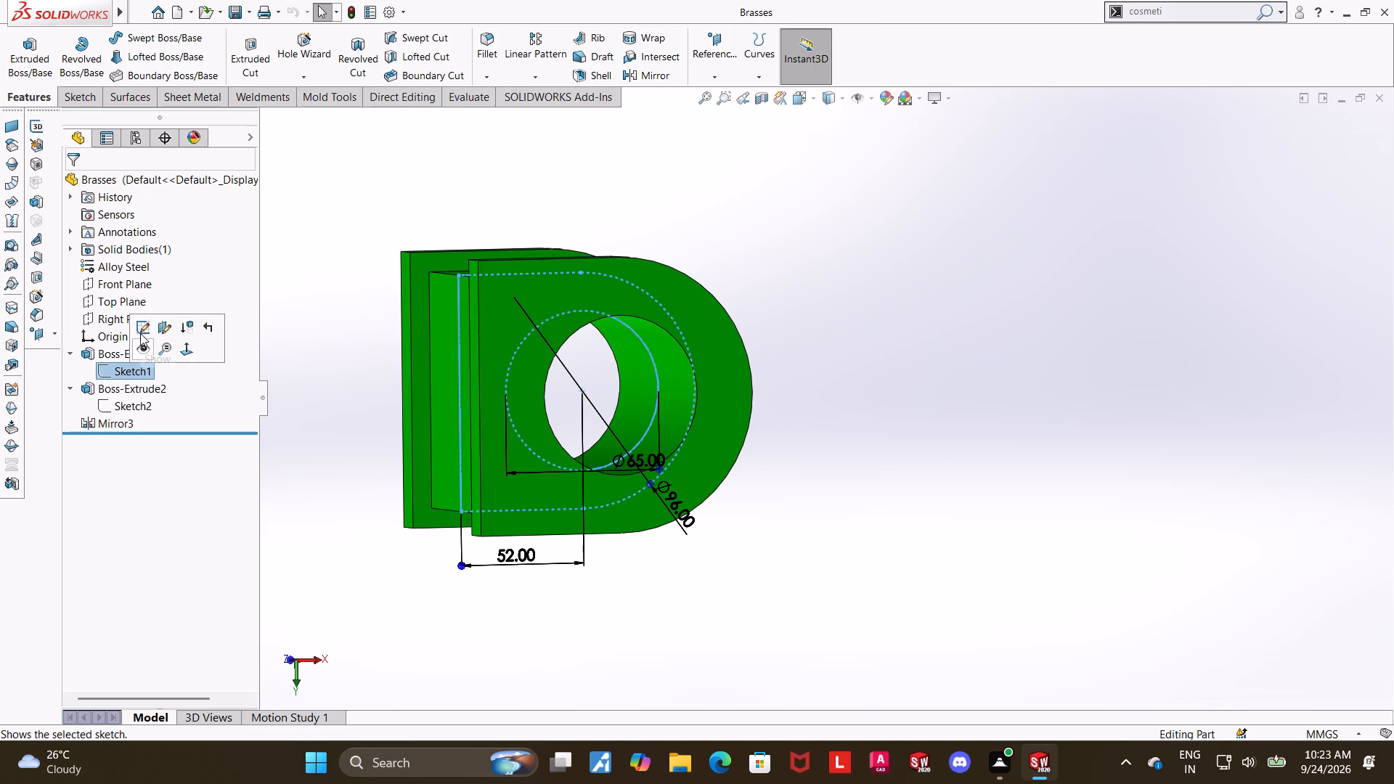
click(142, 327)
click(141, 346)
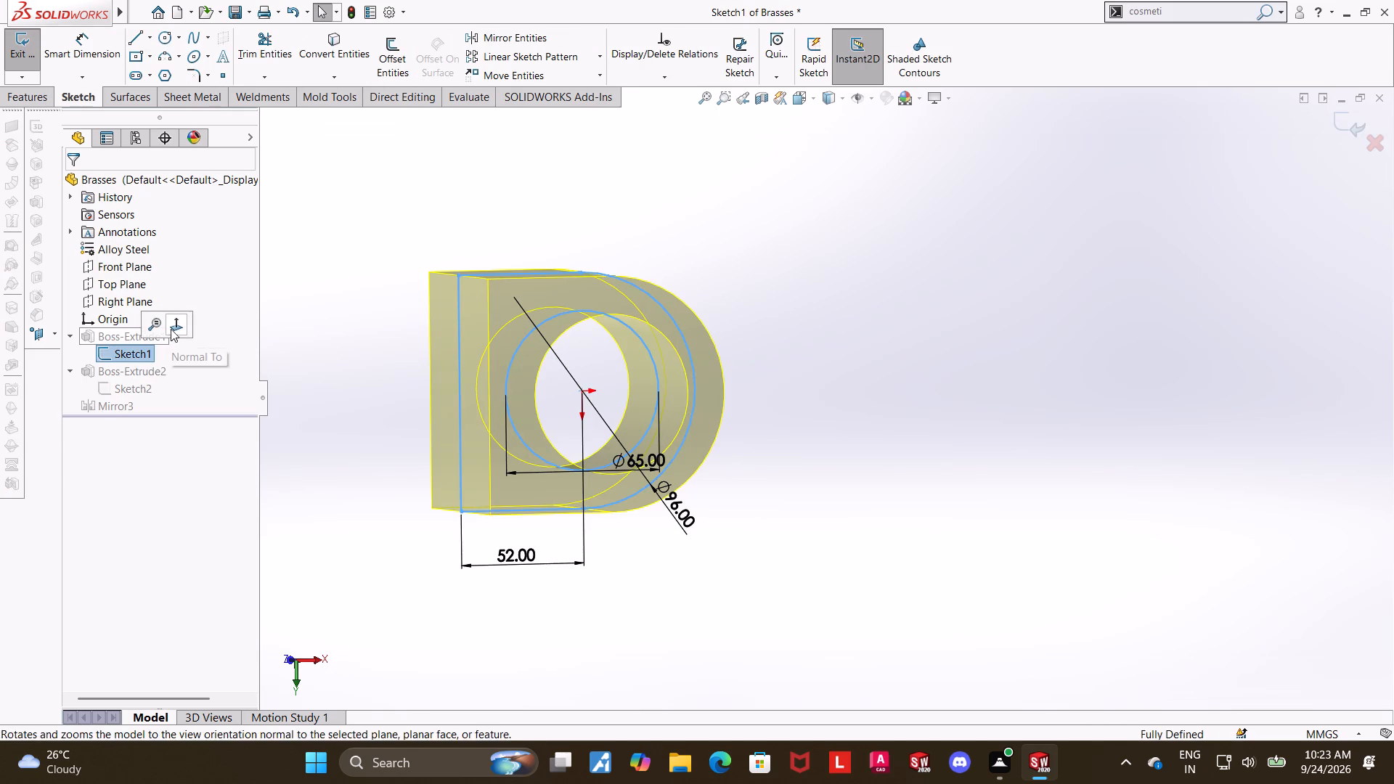
click(171, 329)
scroll(1029, 431, up, 1)
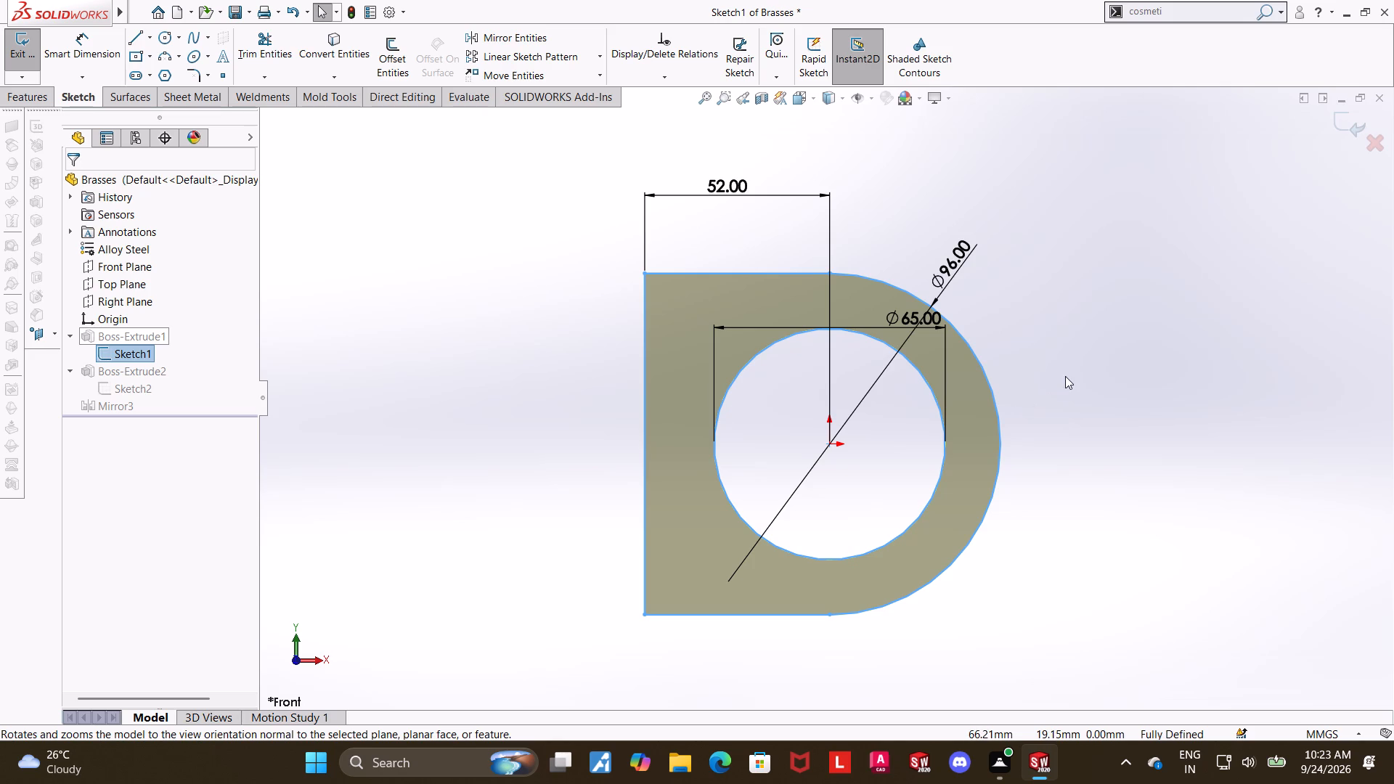
double_click(952, 274)
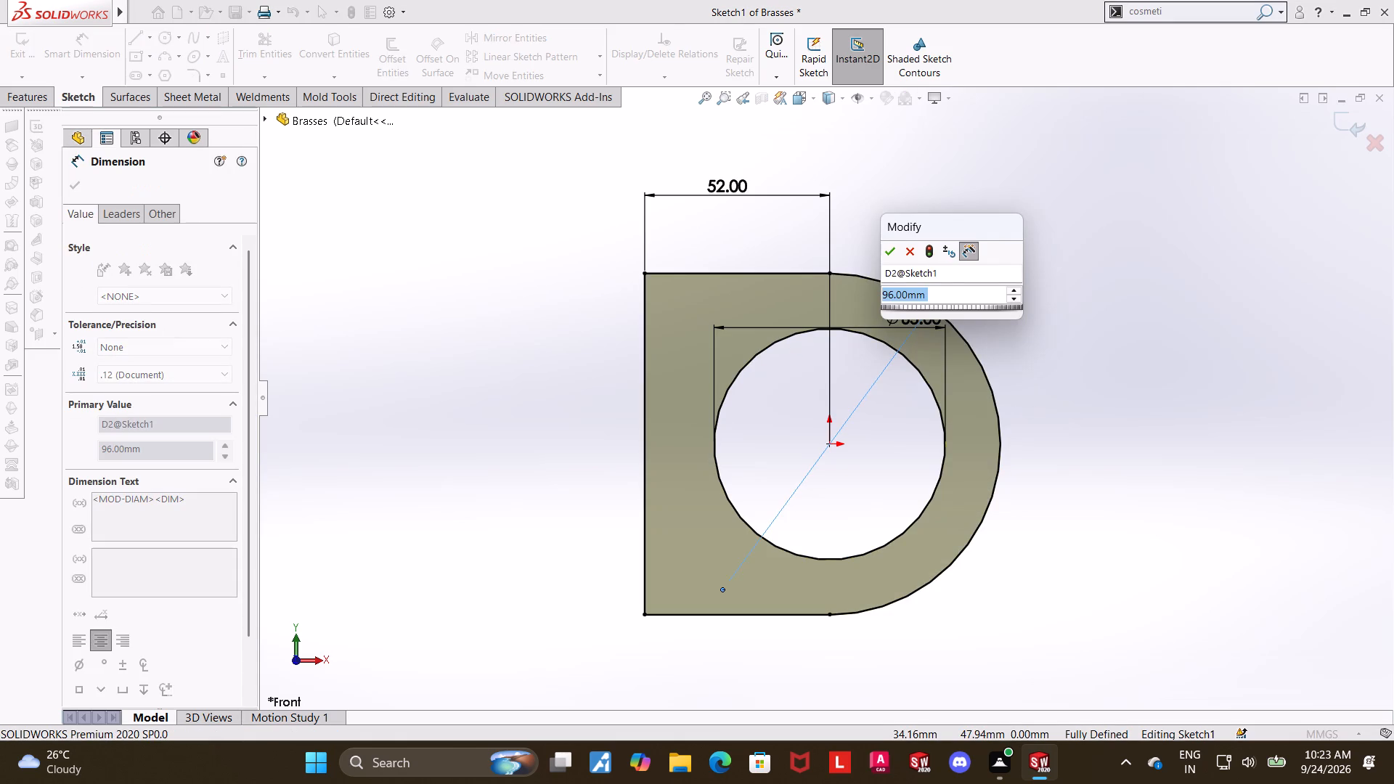
text(96)
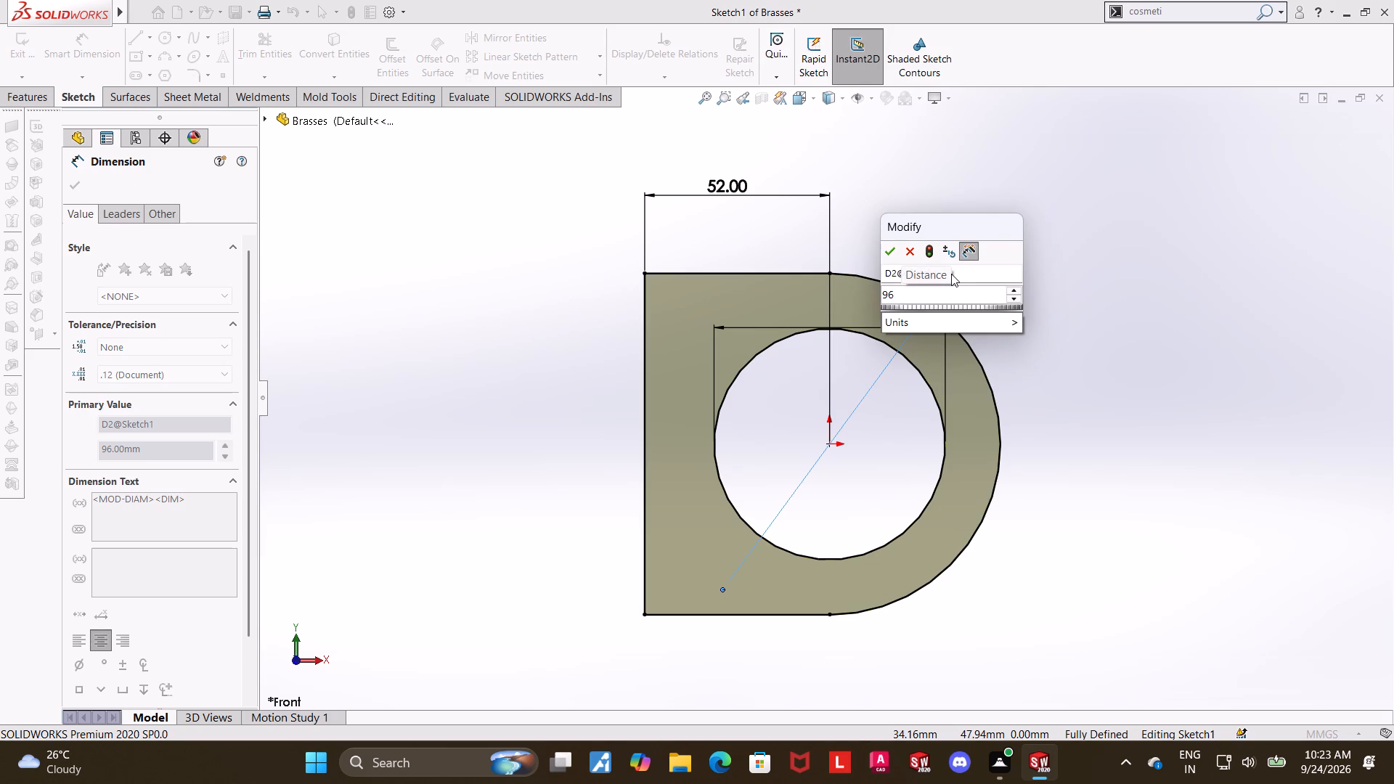
text(-8)
key(Return)
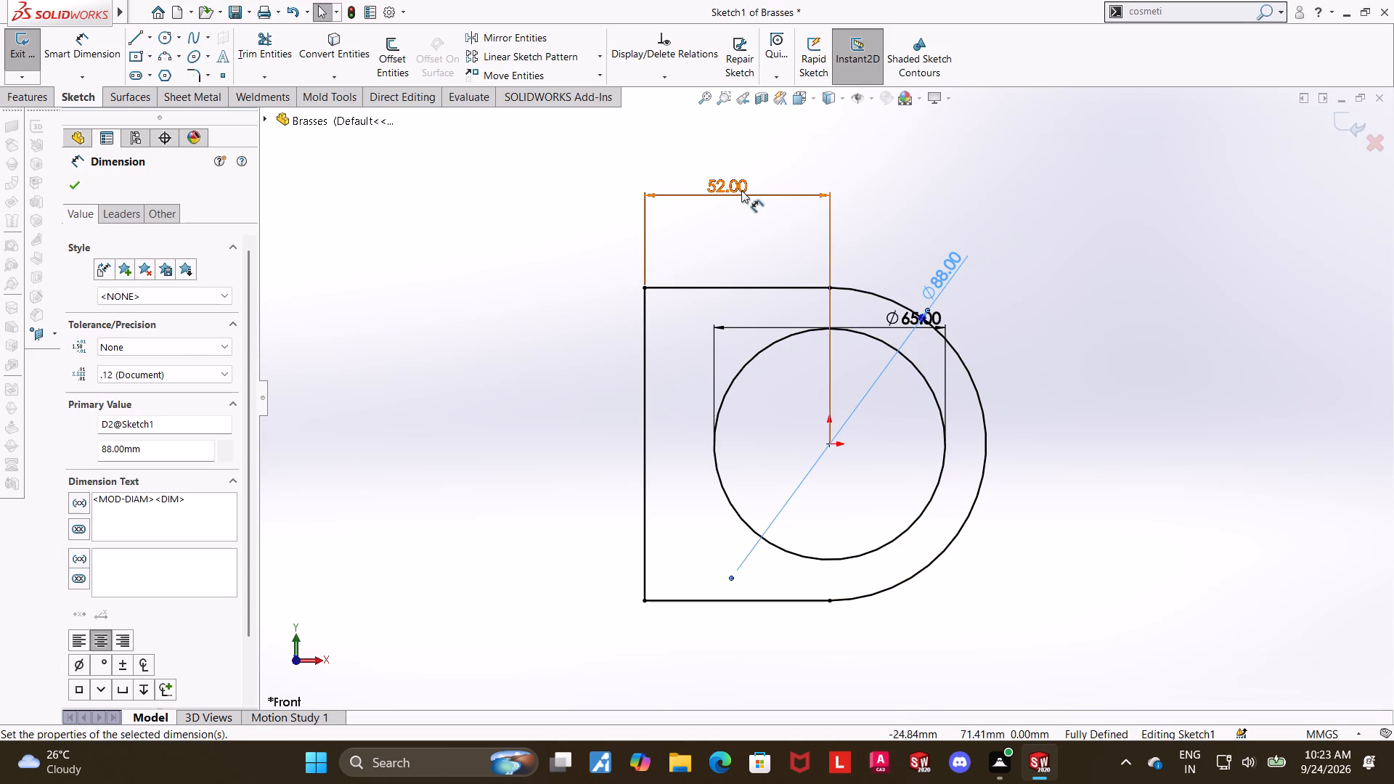
Set the distance from the profile's flat edge to the hole centre to 44 mm and exit the sketch.
double_click(741, 190)
text(52)
text(-8)
key(Return)
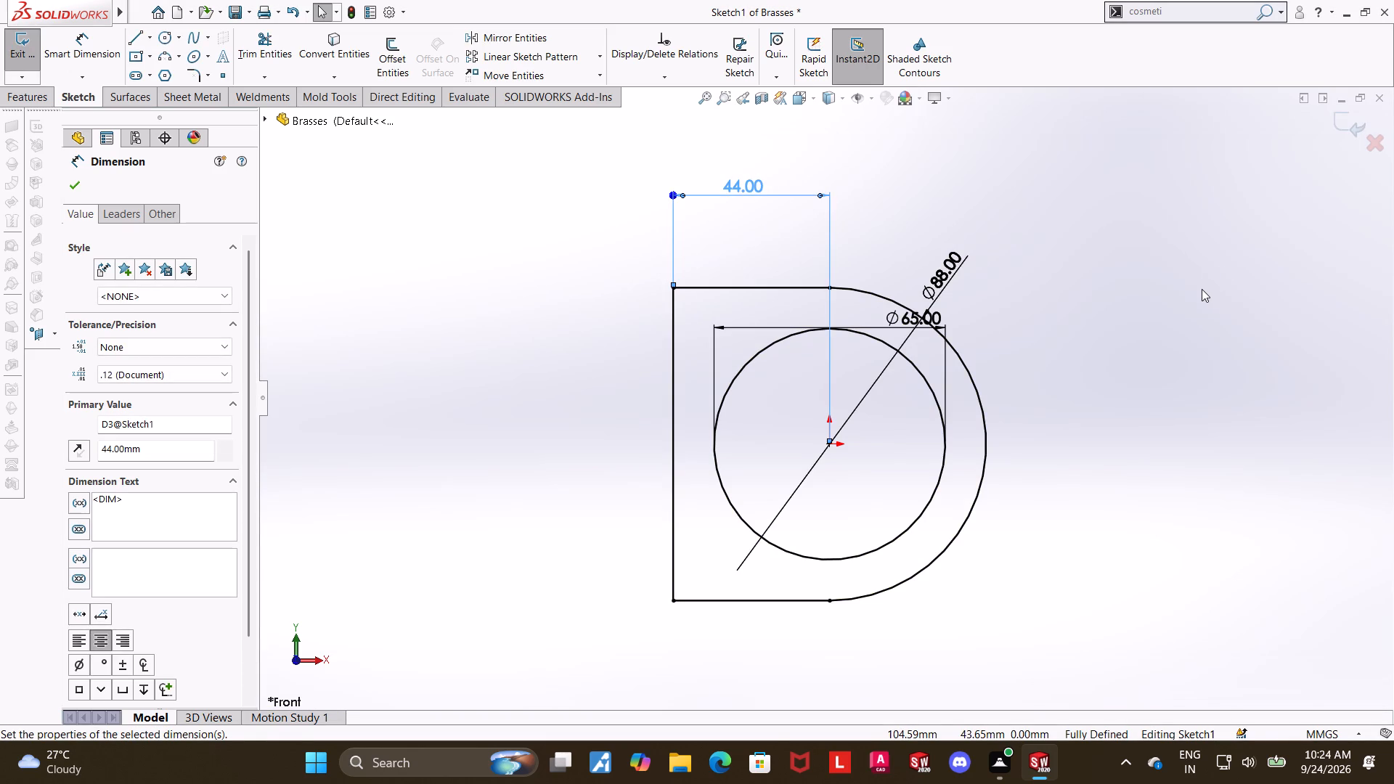
click(1348, 132)
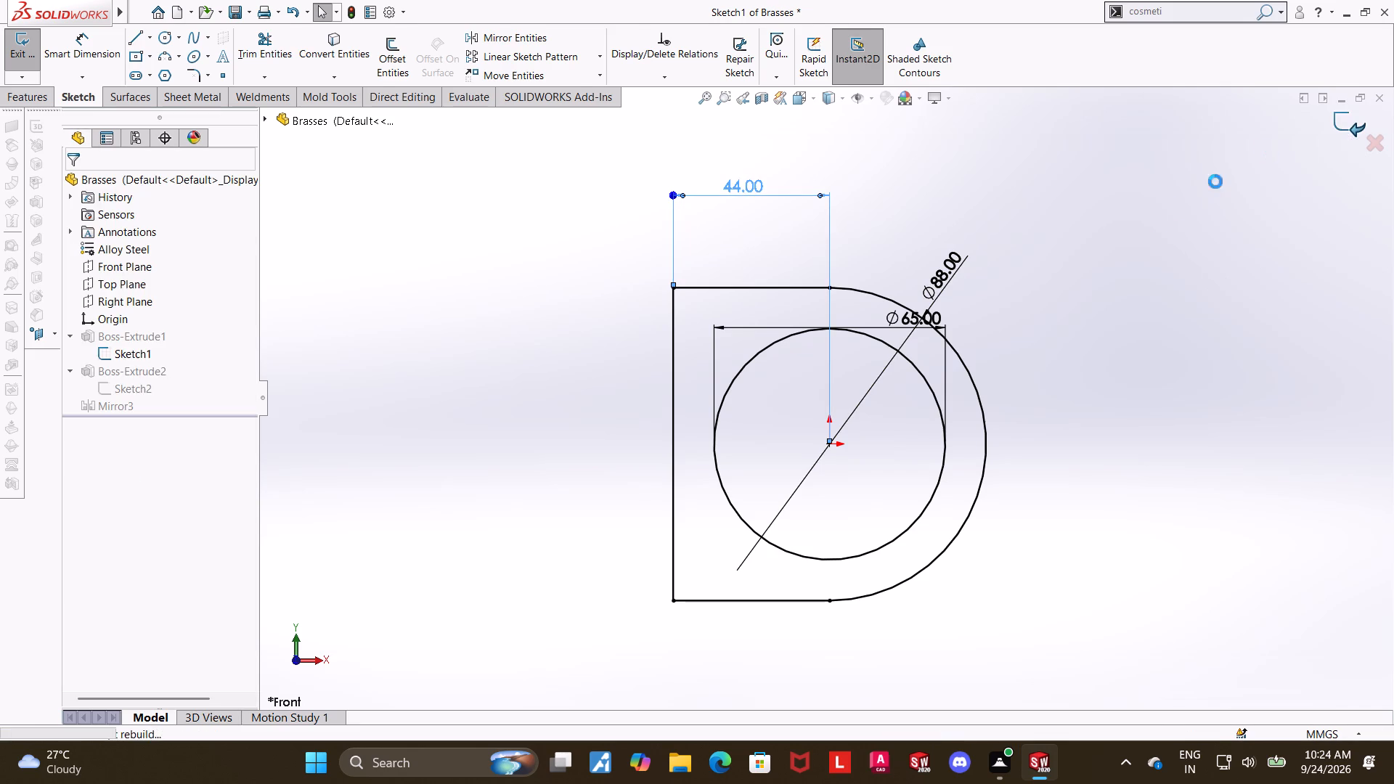
middle_drag(1117, 241, 1133, 248)
scroll(1129, 251, up, 3)
middle_drag(1110, 290, 1137, 302)
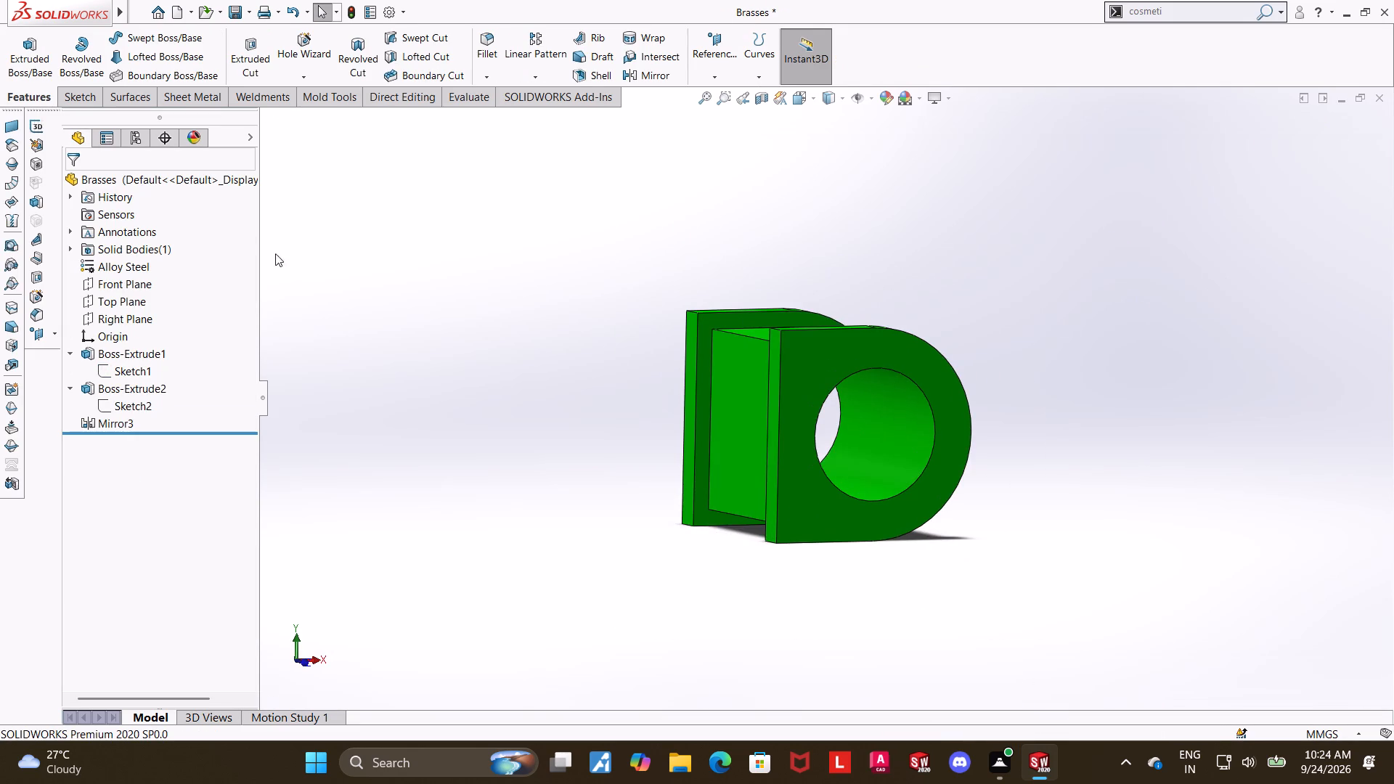
Save the Brasses part.
click(232, 20)
click(521, 256)
Return to the Assem1 assembly, examine the resized Brasses in the body's opening and test them for movement.
click(1260, 672)
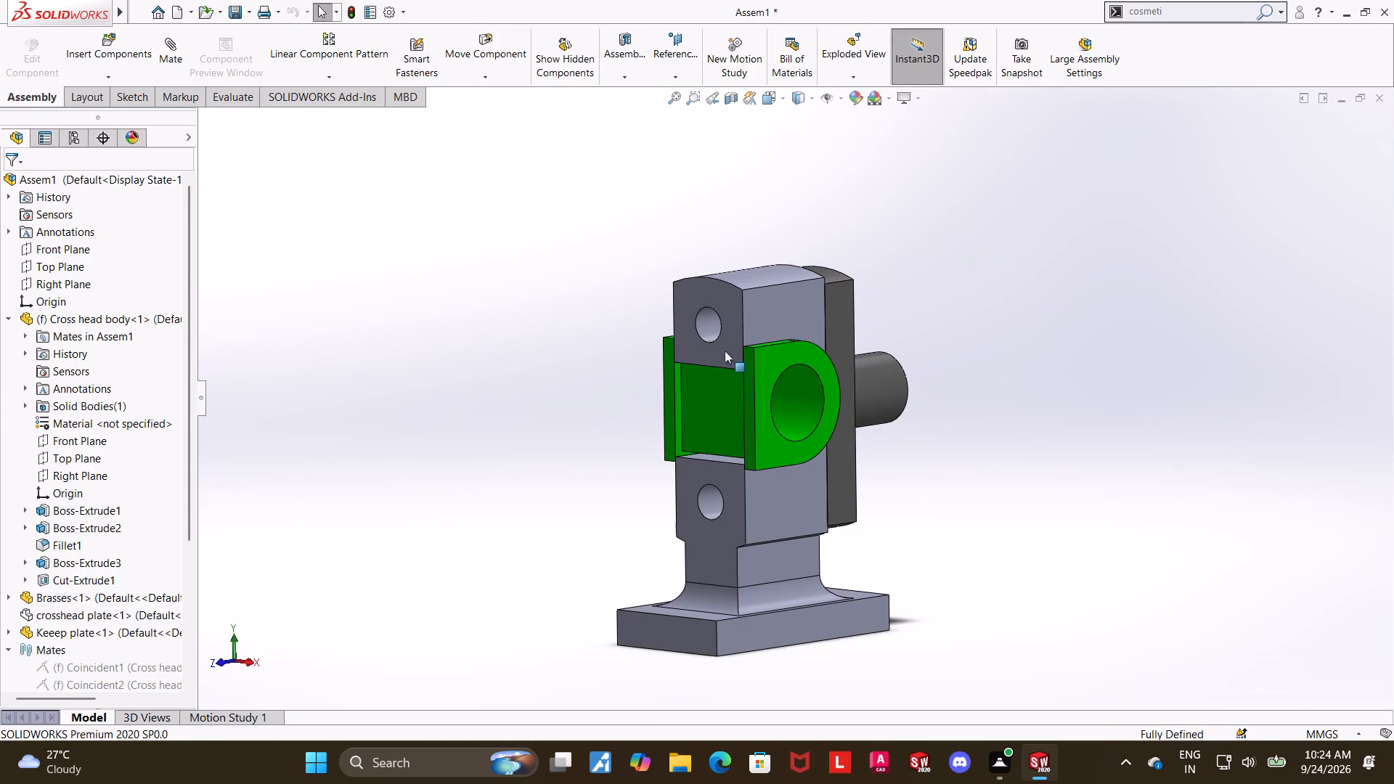
scroll(717, 354, down, 3)
middle_drag(1035, 449, 964, 383)
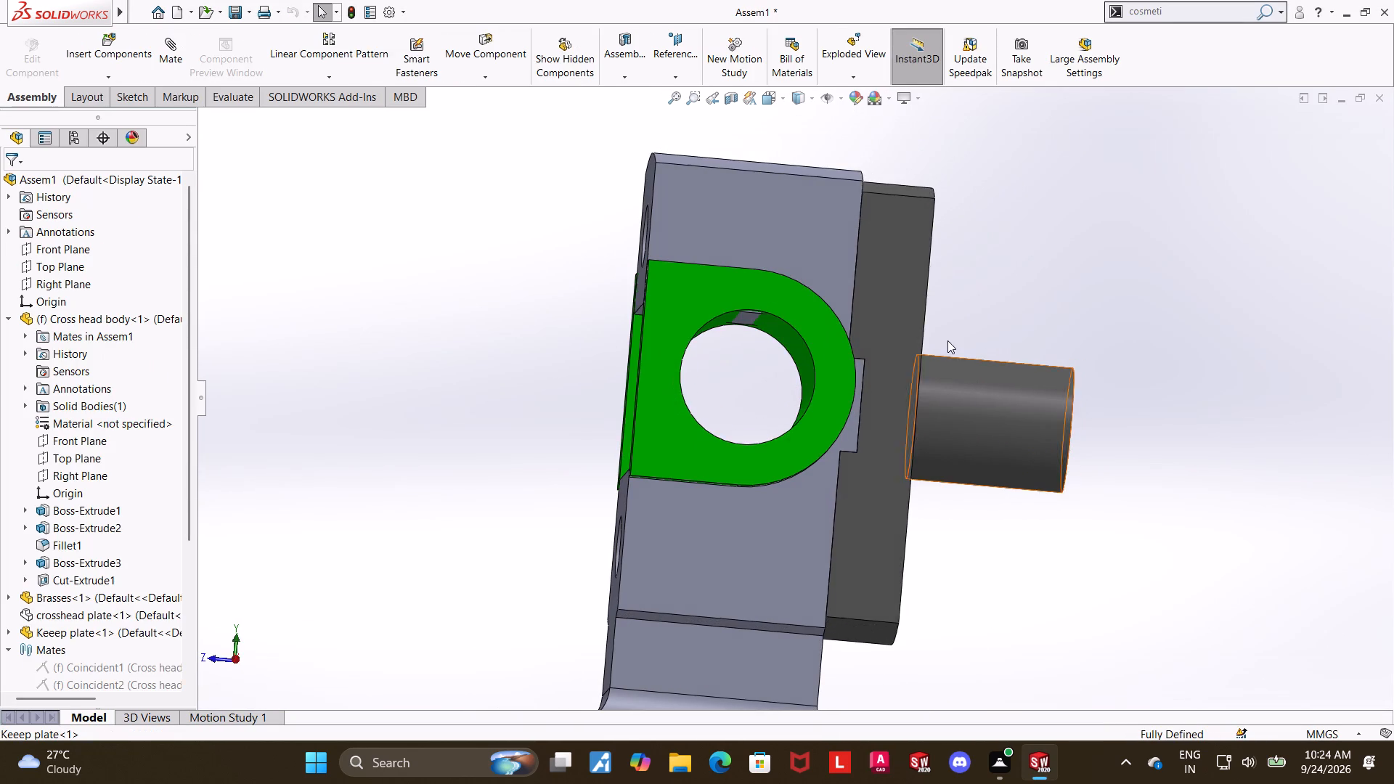
drag(722, 383, 680, 377)
drag(674, 376, 591, 376)
click(344, 530)
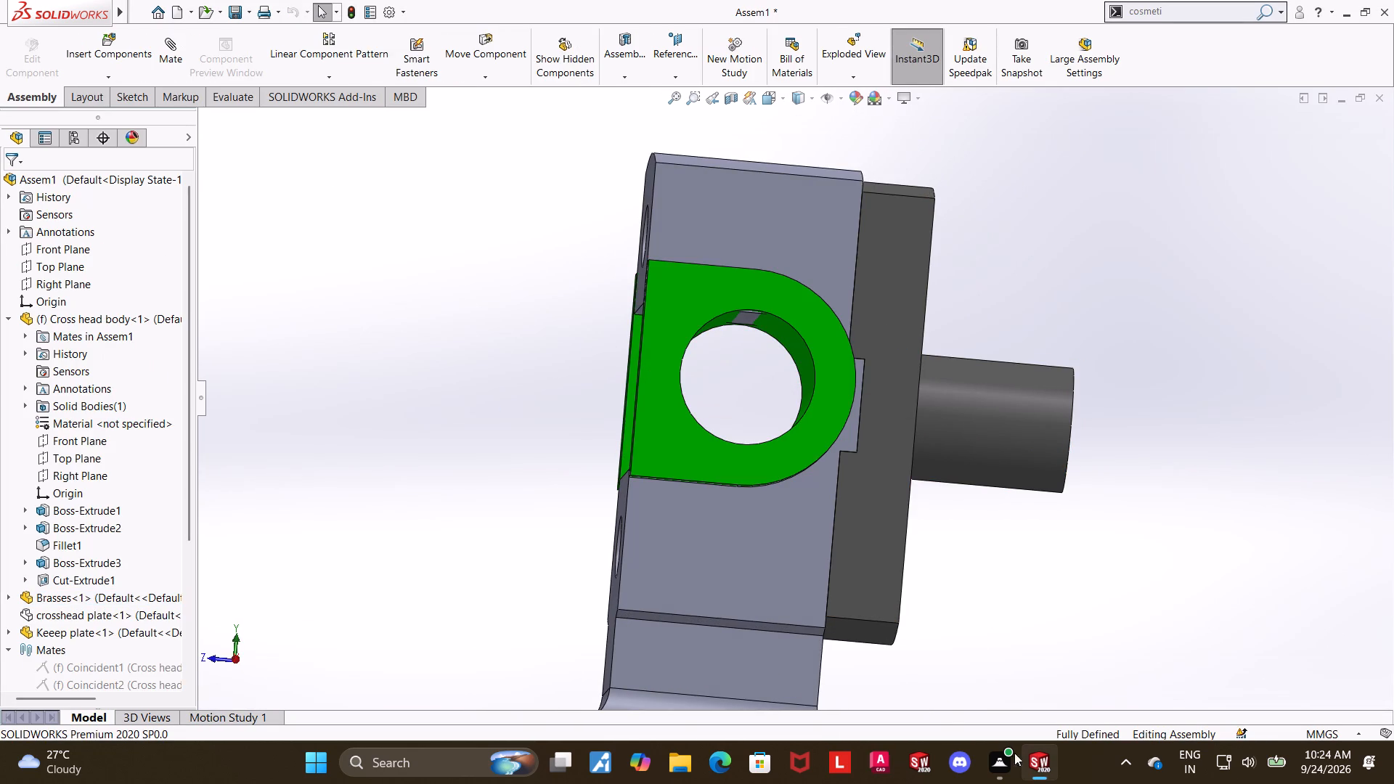
Switch back to the Brasses part and examine the dimensions of Sketch1 under Boss-Extrude1 from nearly face-on.
click(359, 648)
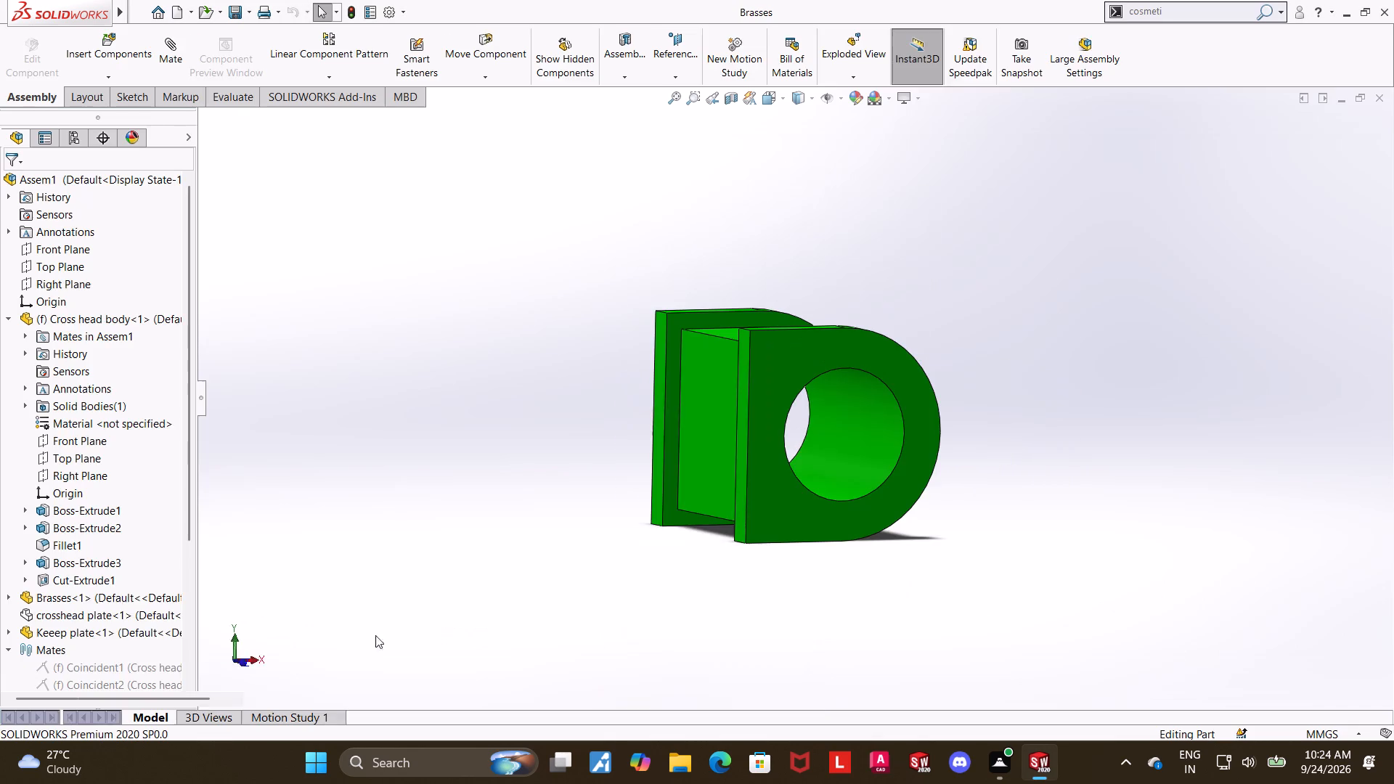
click(115, 365)
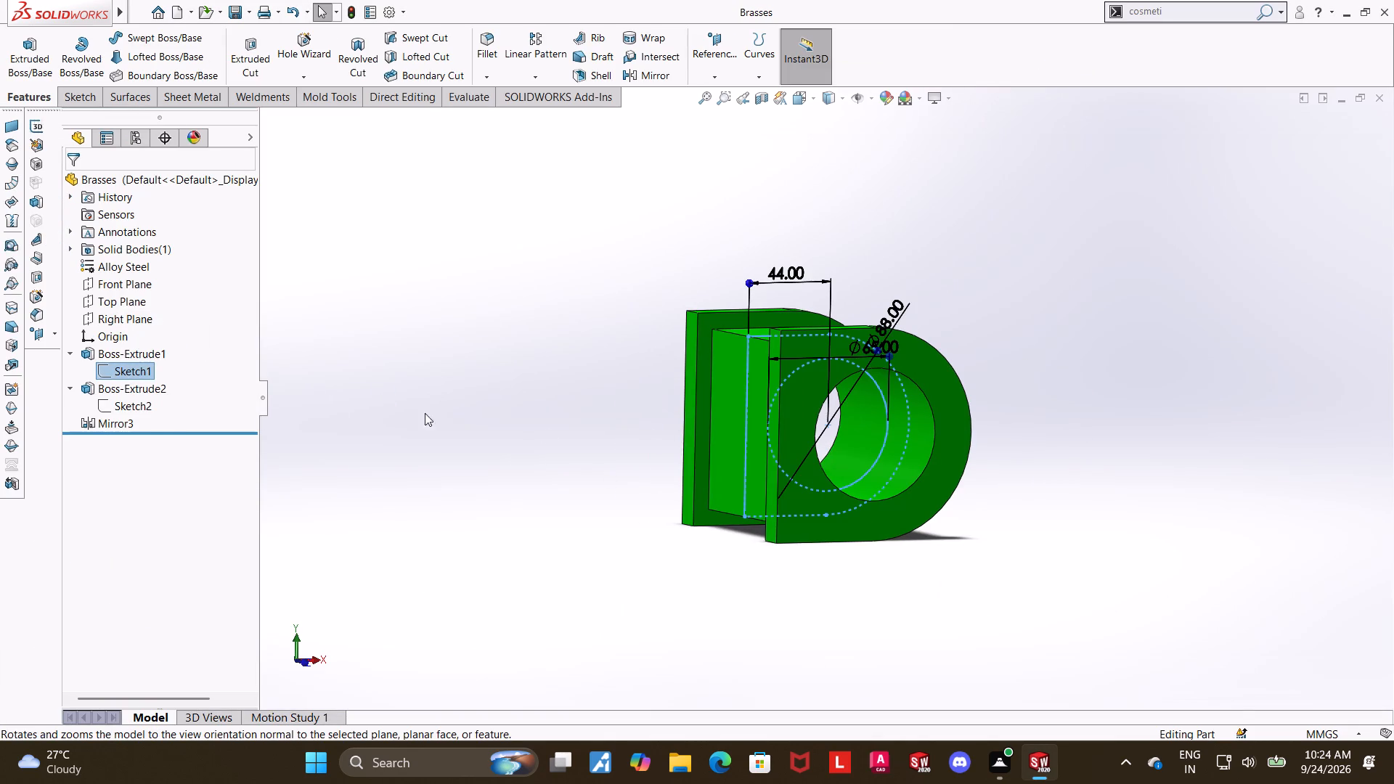
middle_drag(654, 427, 607, 425)
scroll(1043, 347, down, 2)
click(1034, 360)
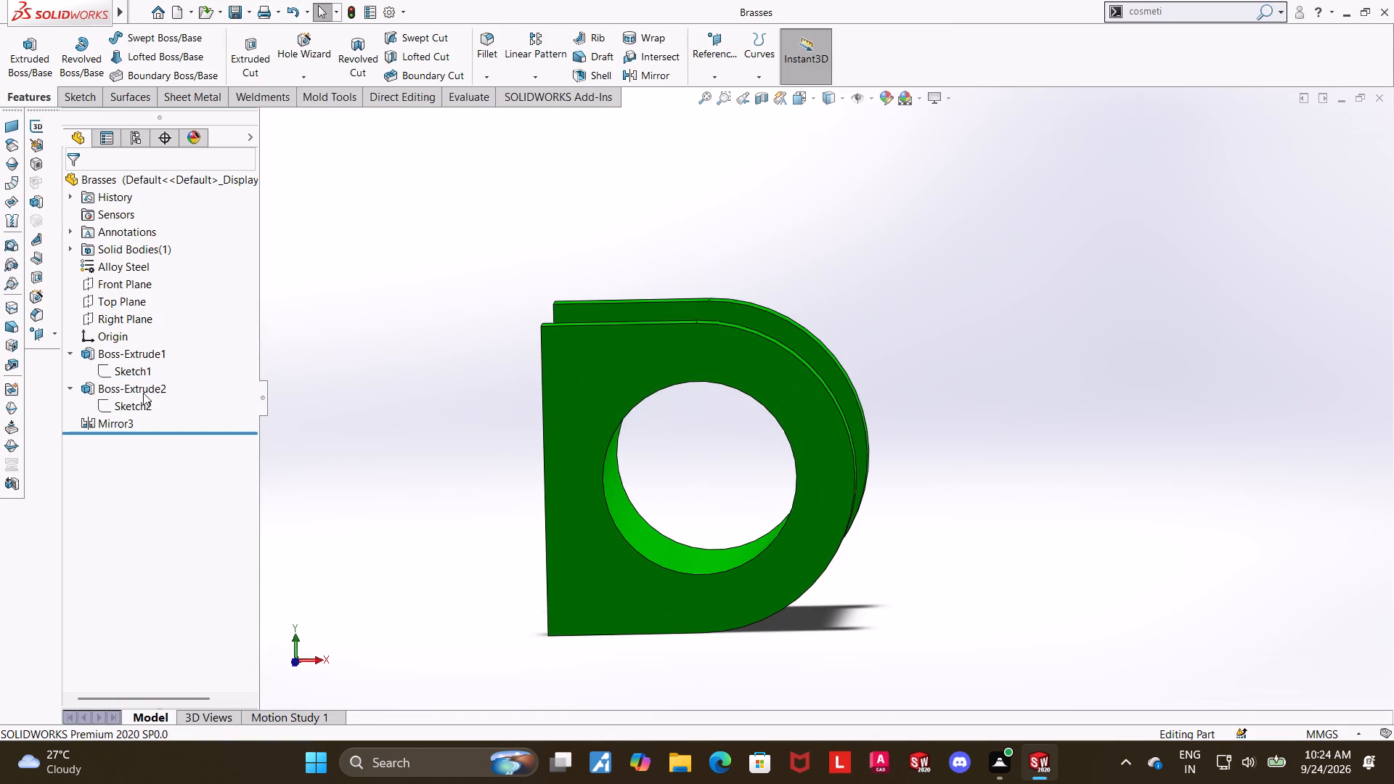
click(115, 369)
middle_drag(432, 403, 436, 385)
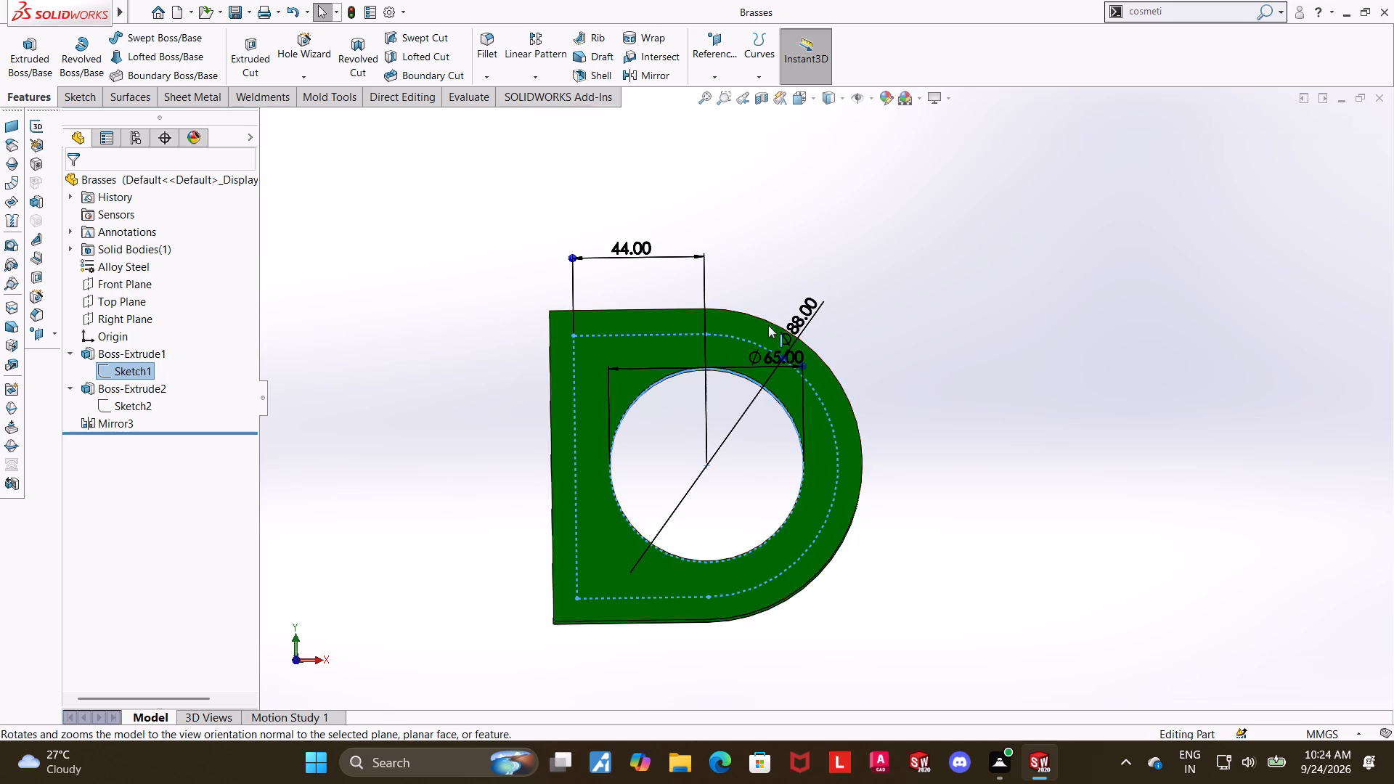
Open Sketch2 under Boss-Extrude2, examine the flange profile and its offset around the Brasses' body, and exit the sketch.
click(115, 399)
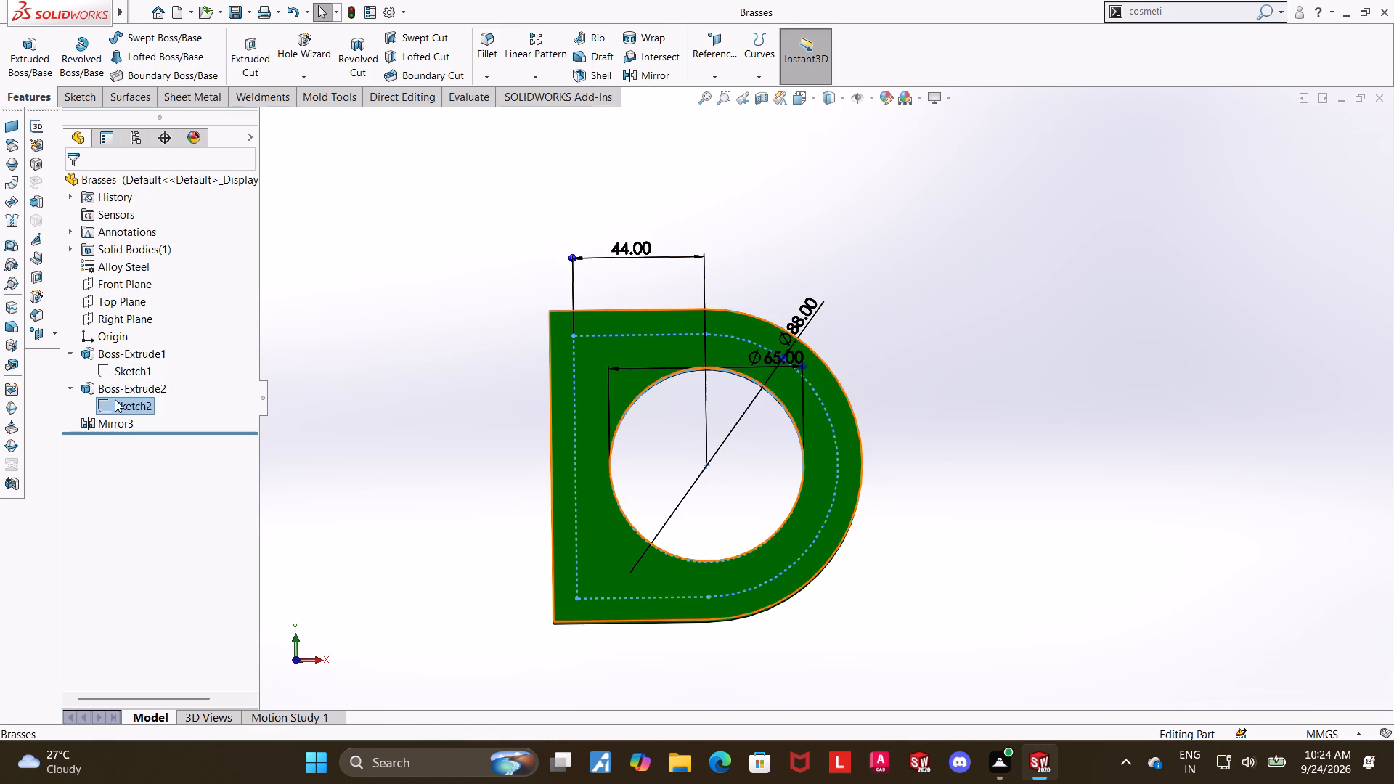
click(115, 399)
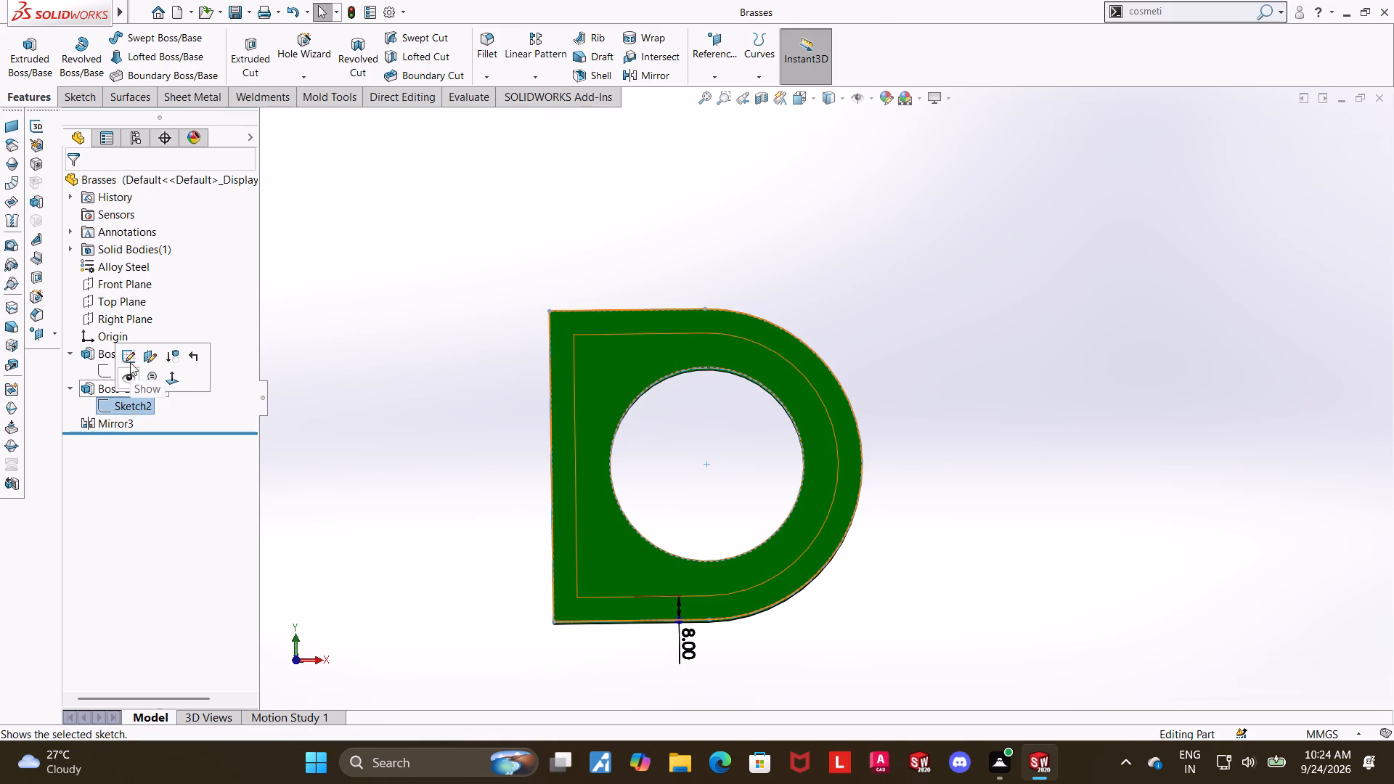
click(130, 362)
middle_drag(1112, 470, 1189, 467)
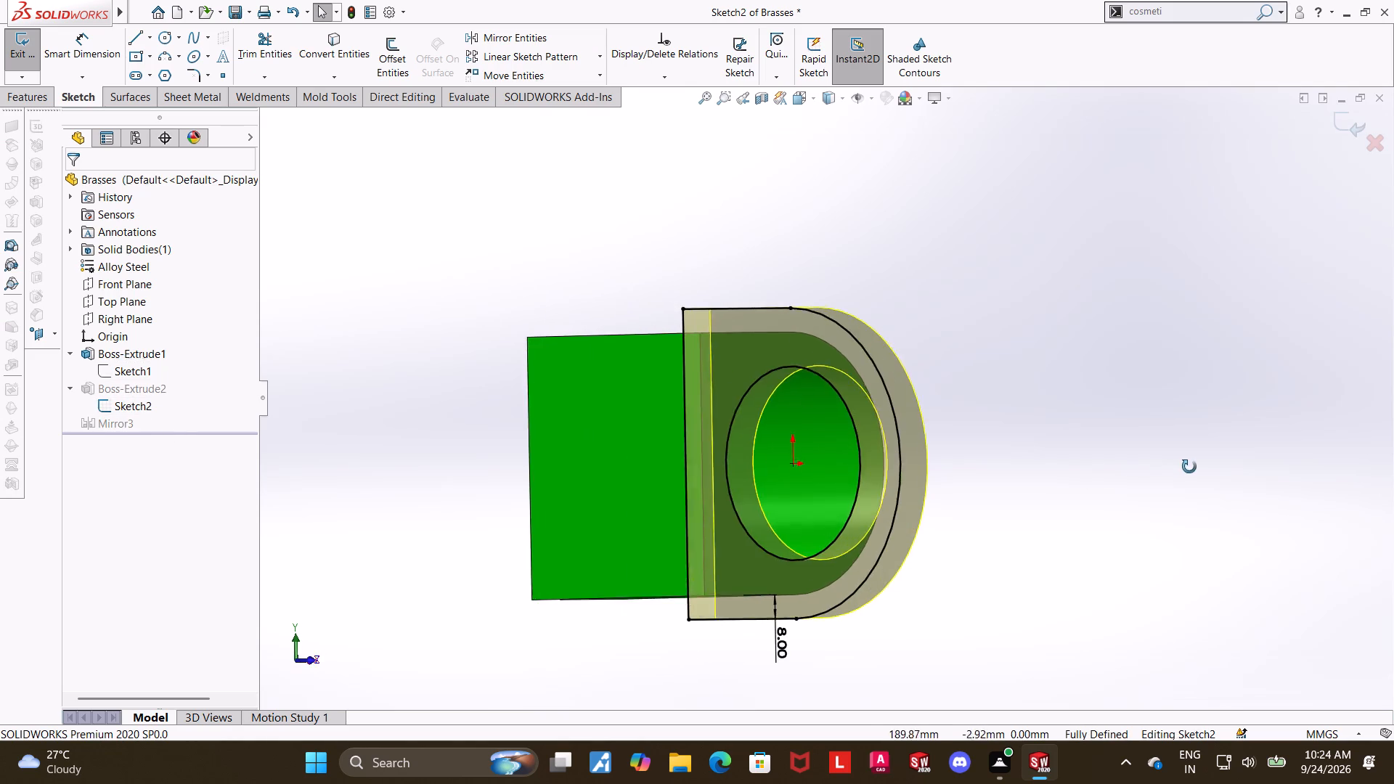
middle_drag(1189, 467, 1165, 471)
click(1112, 467)
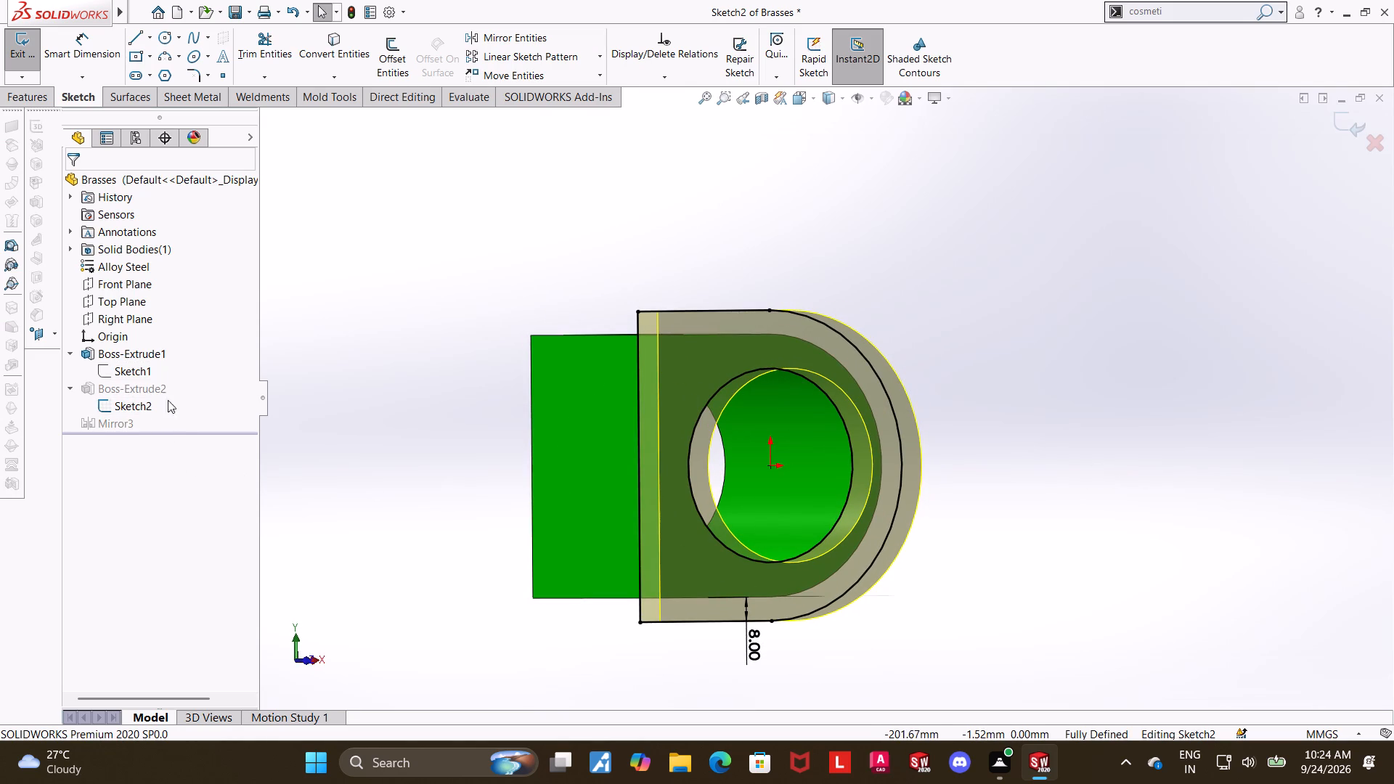
click(1348, 120)
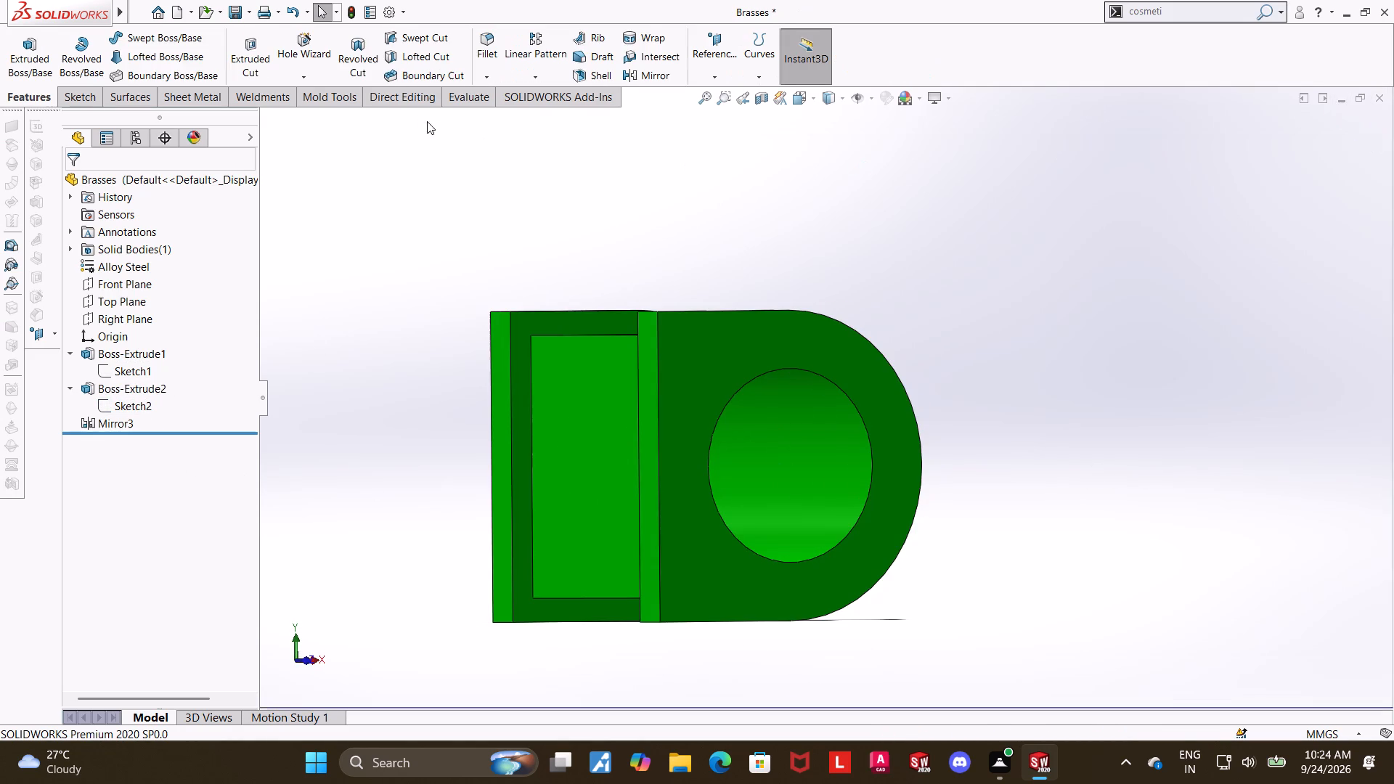
Save the Brasses part.
click(232, 11)
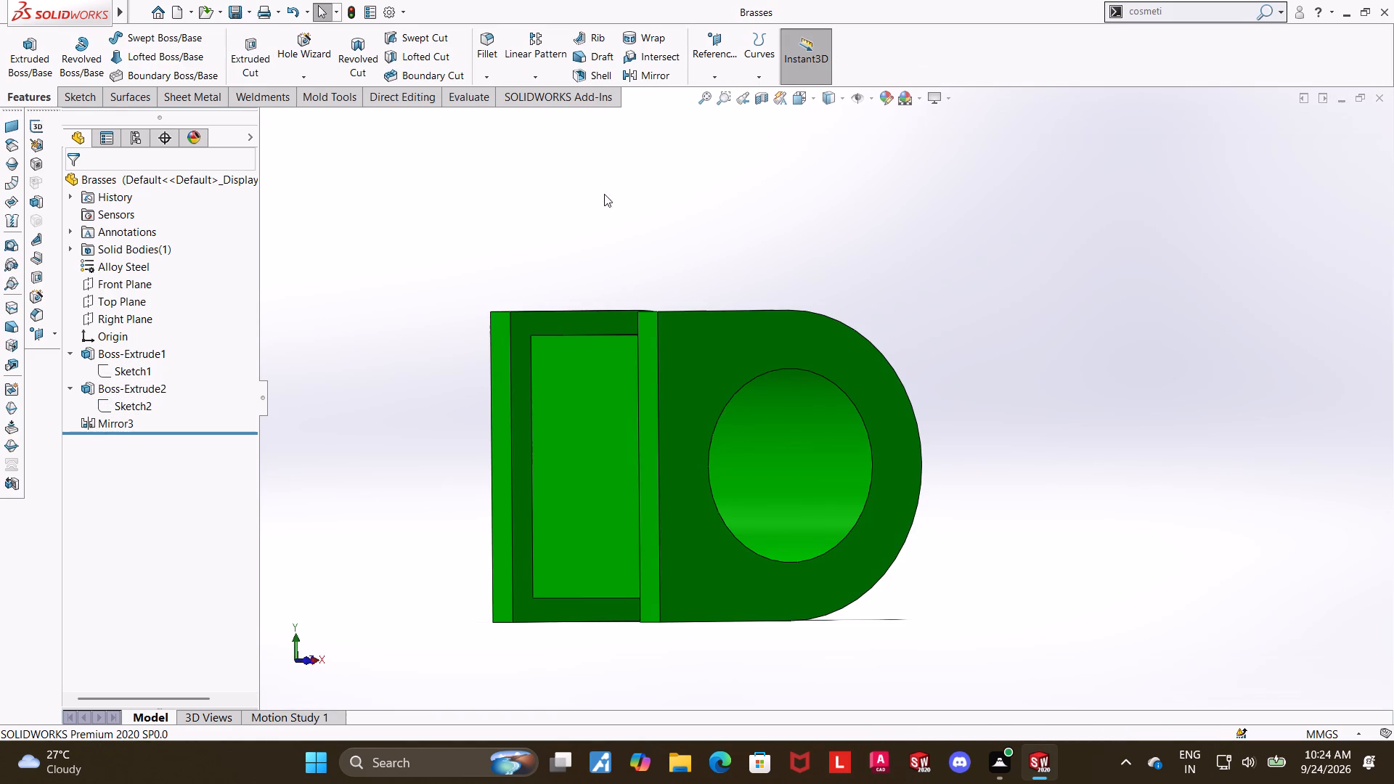
Switch to the Assem1 assembly and delete the Brasses component from it.
click(1289, 693)
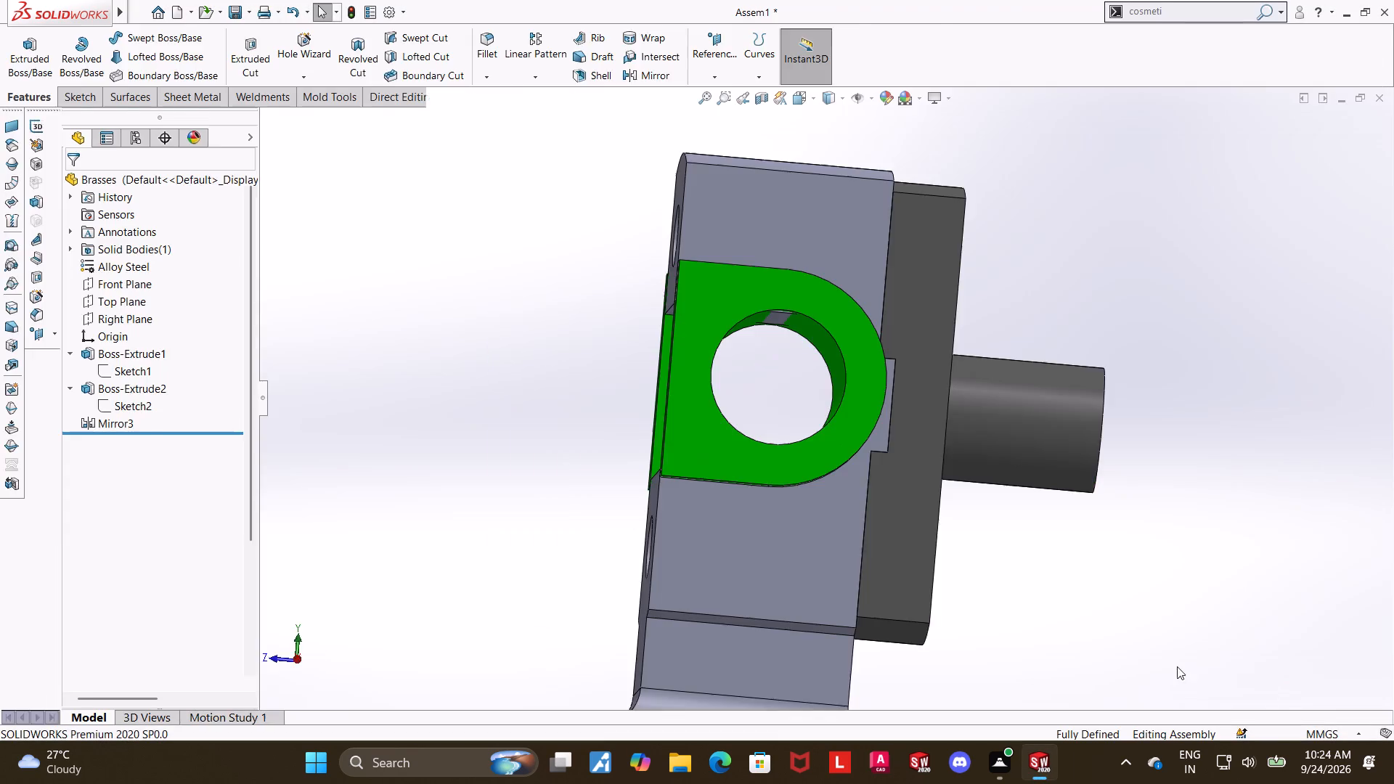
scroll(68, 500, up, 6)
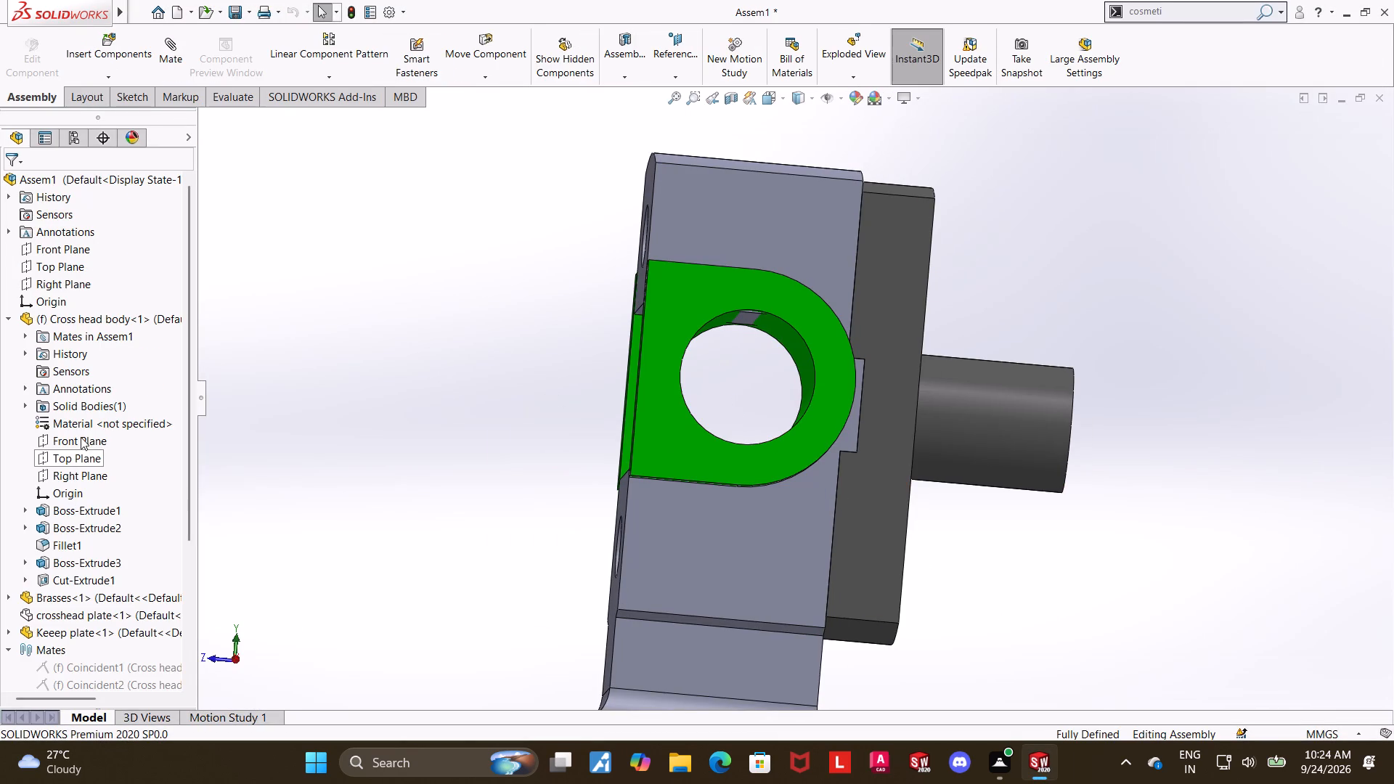
right_click(76, 600)
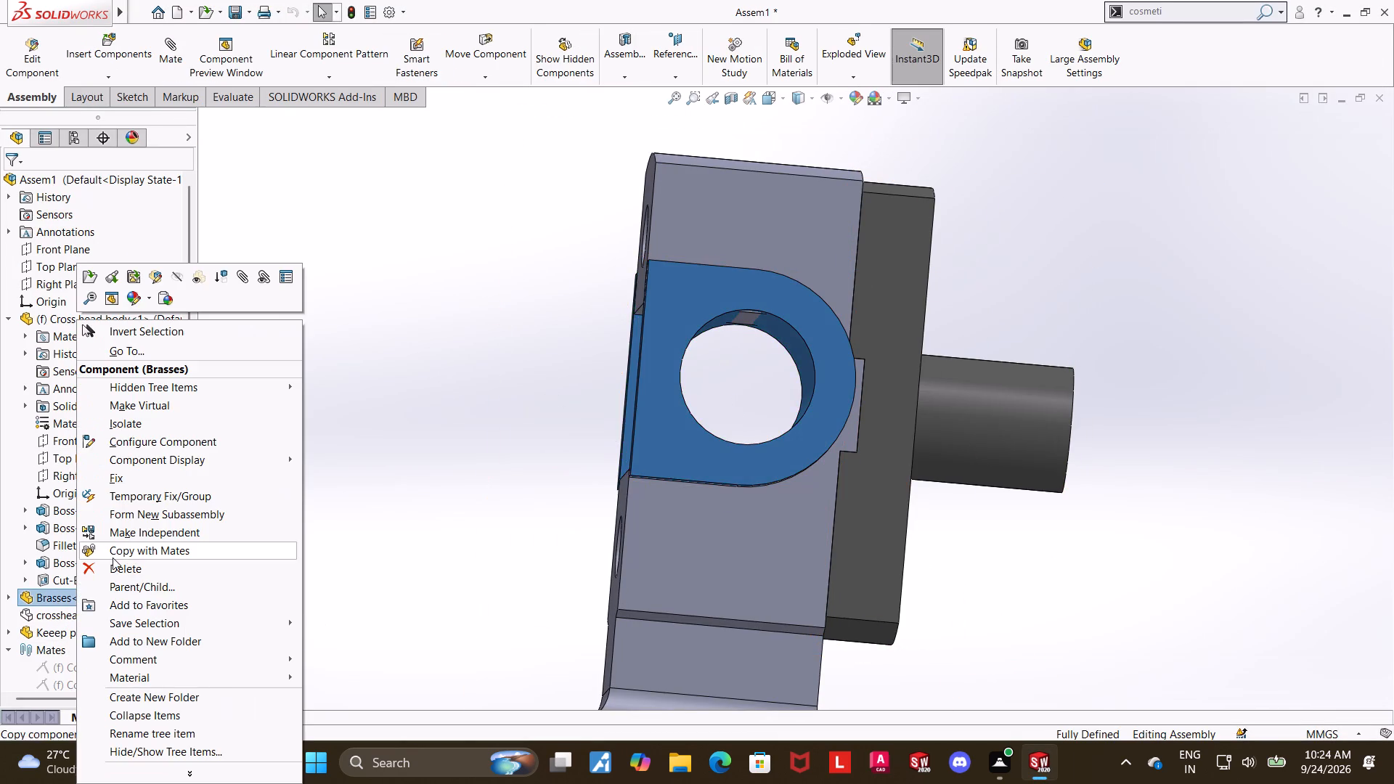
click(112, 567)
click(810, 284)
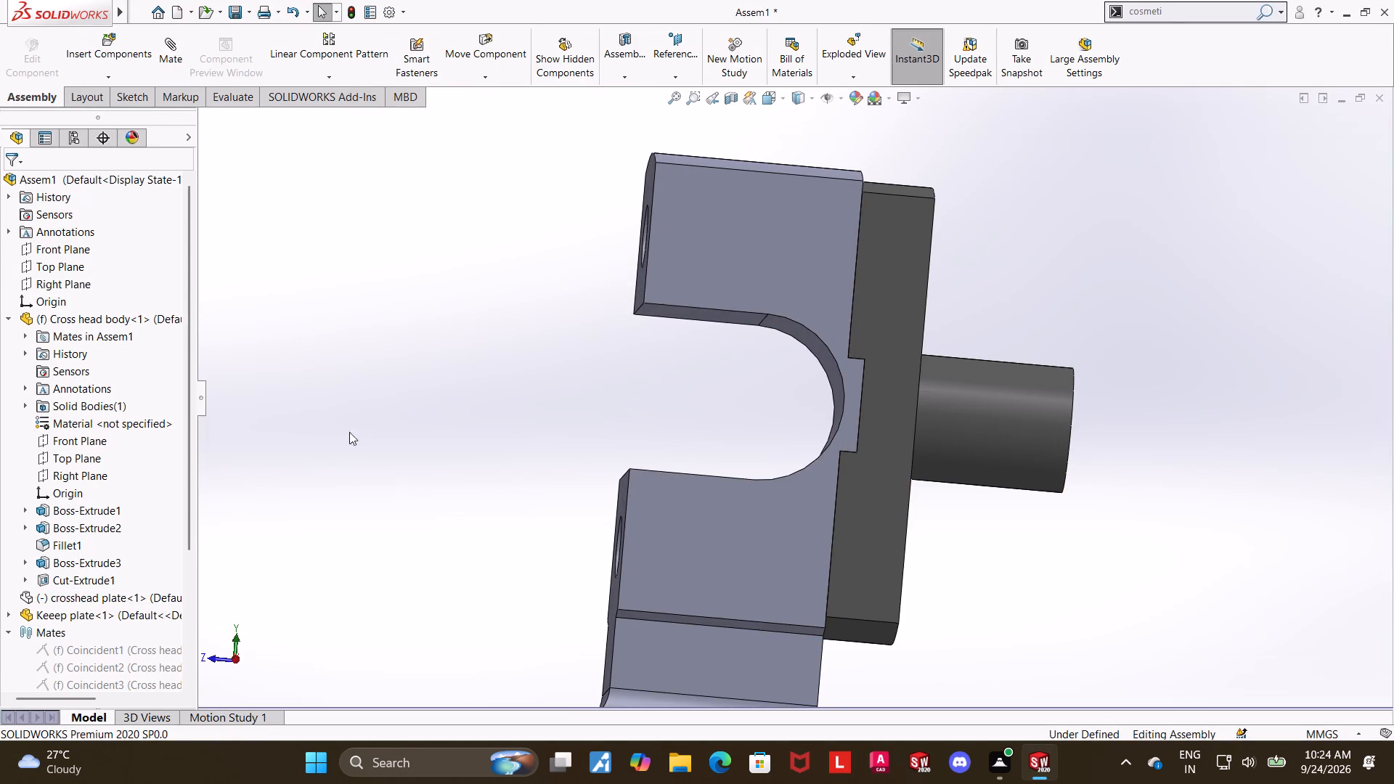
Insert the resized Brasses part into the assembly and place it beside the cross head body's opening.
middle_drag(317, 436, 345, 452)
click(115, 53)
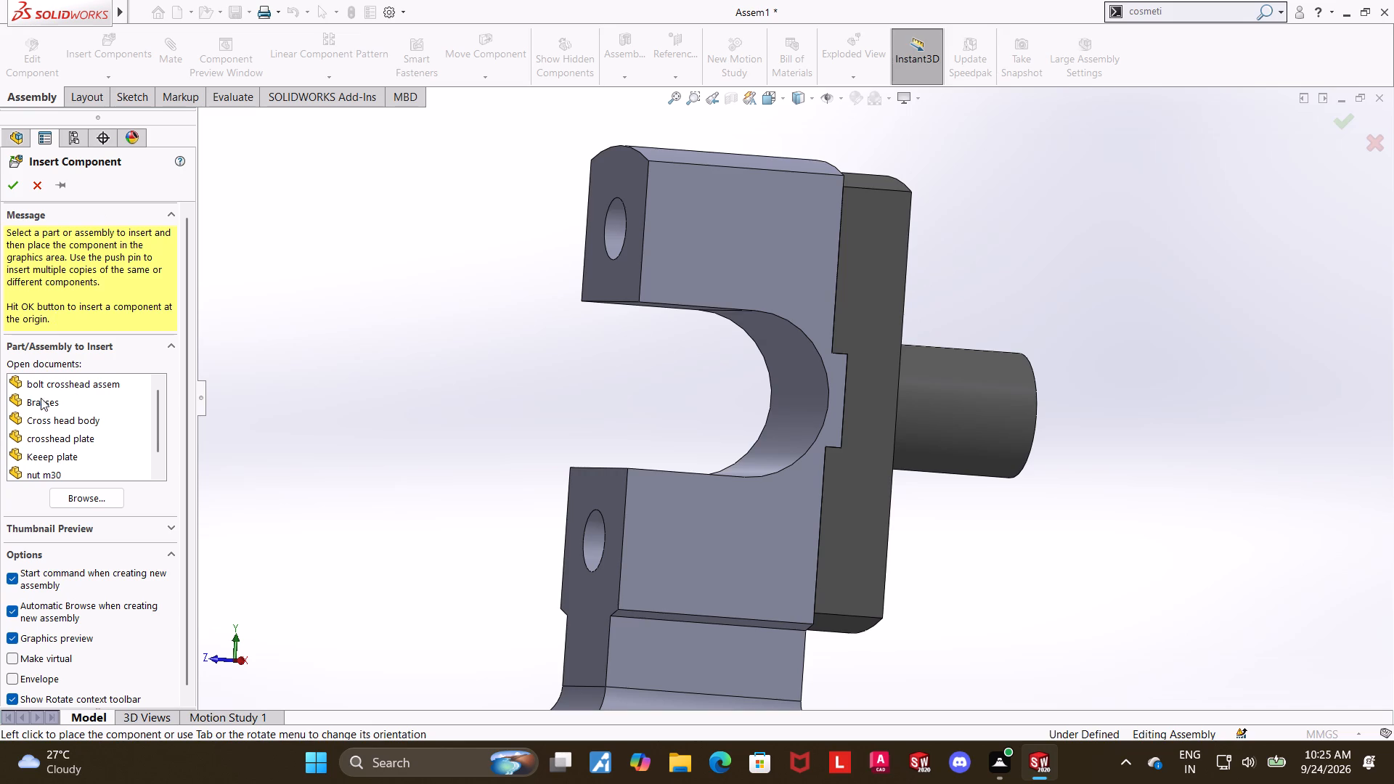
click(41, 399)
click(378, 377)
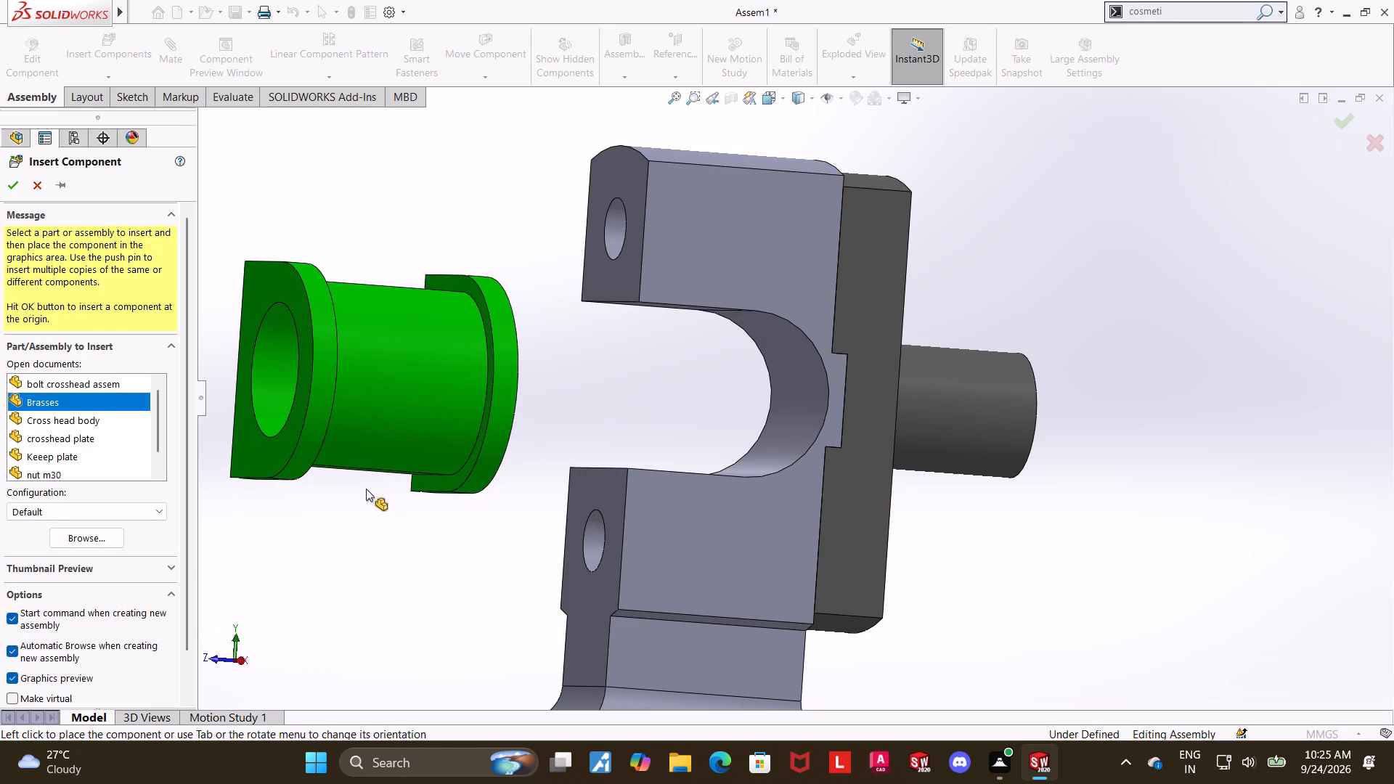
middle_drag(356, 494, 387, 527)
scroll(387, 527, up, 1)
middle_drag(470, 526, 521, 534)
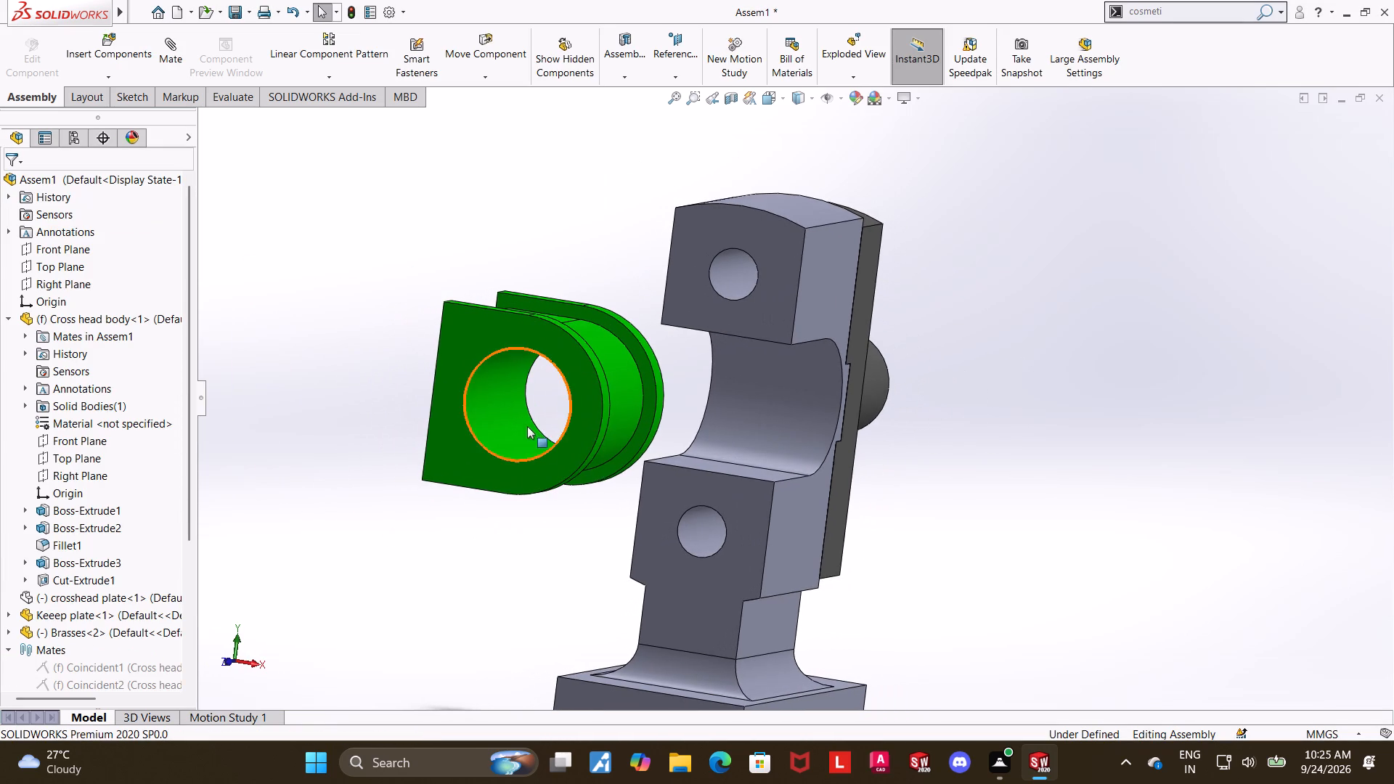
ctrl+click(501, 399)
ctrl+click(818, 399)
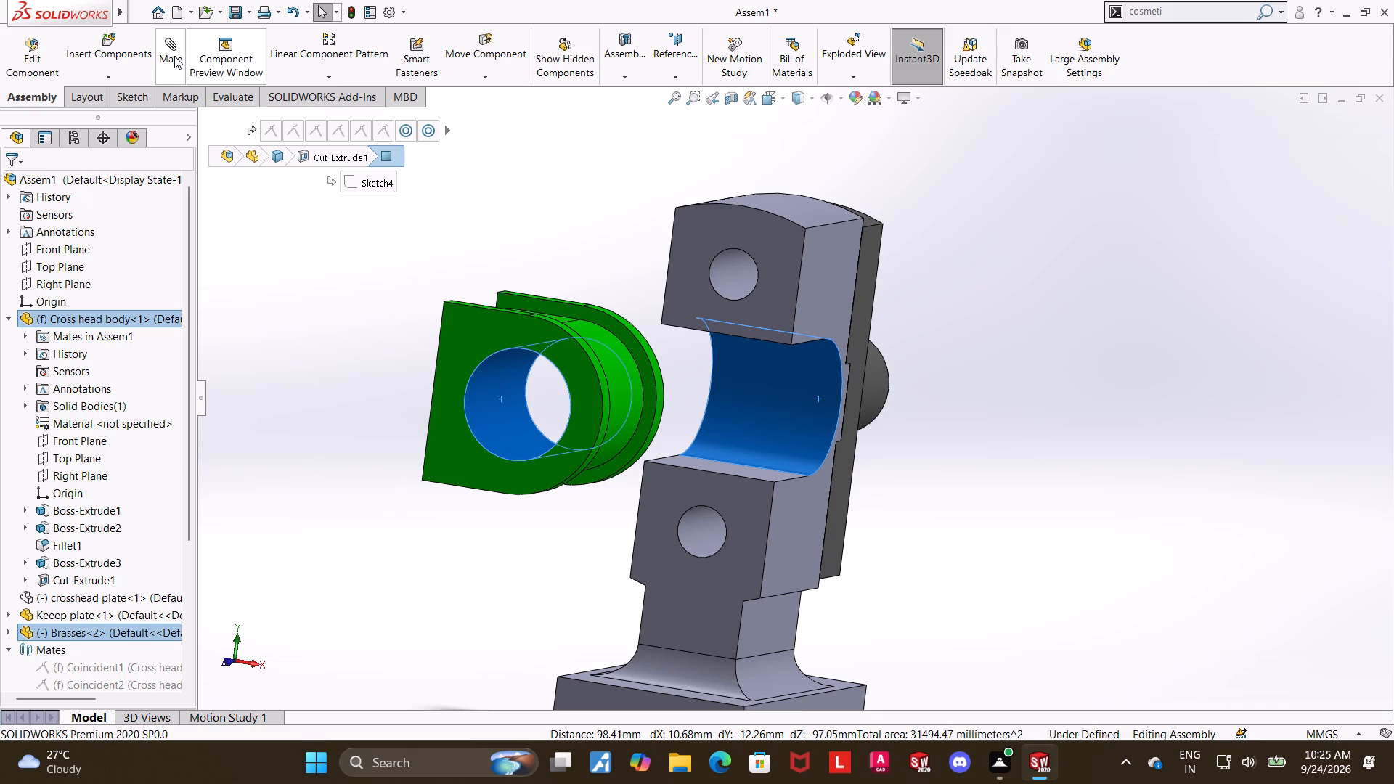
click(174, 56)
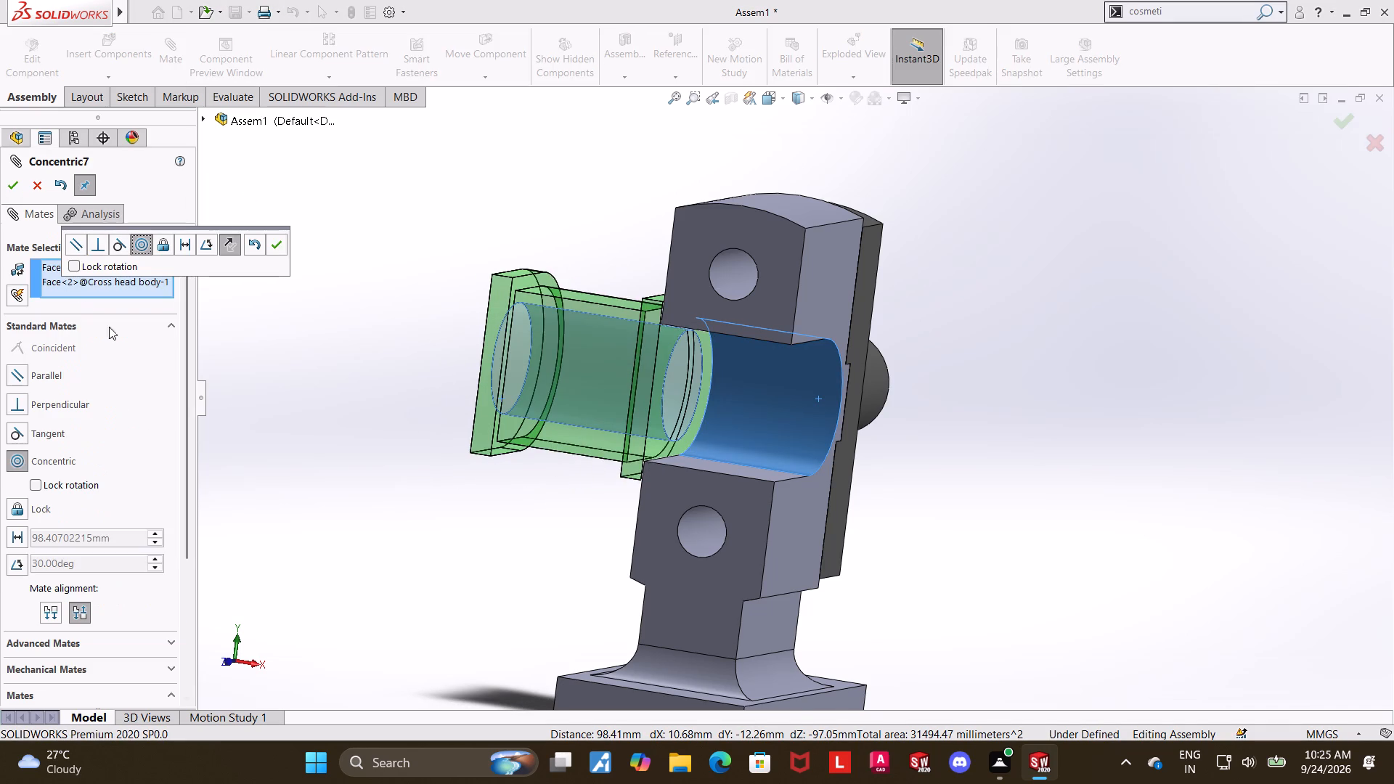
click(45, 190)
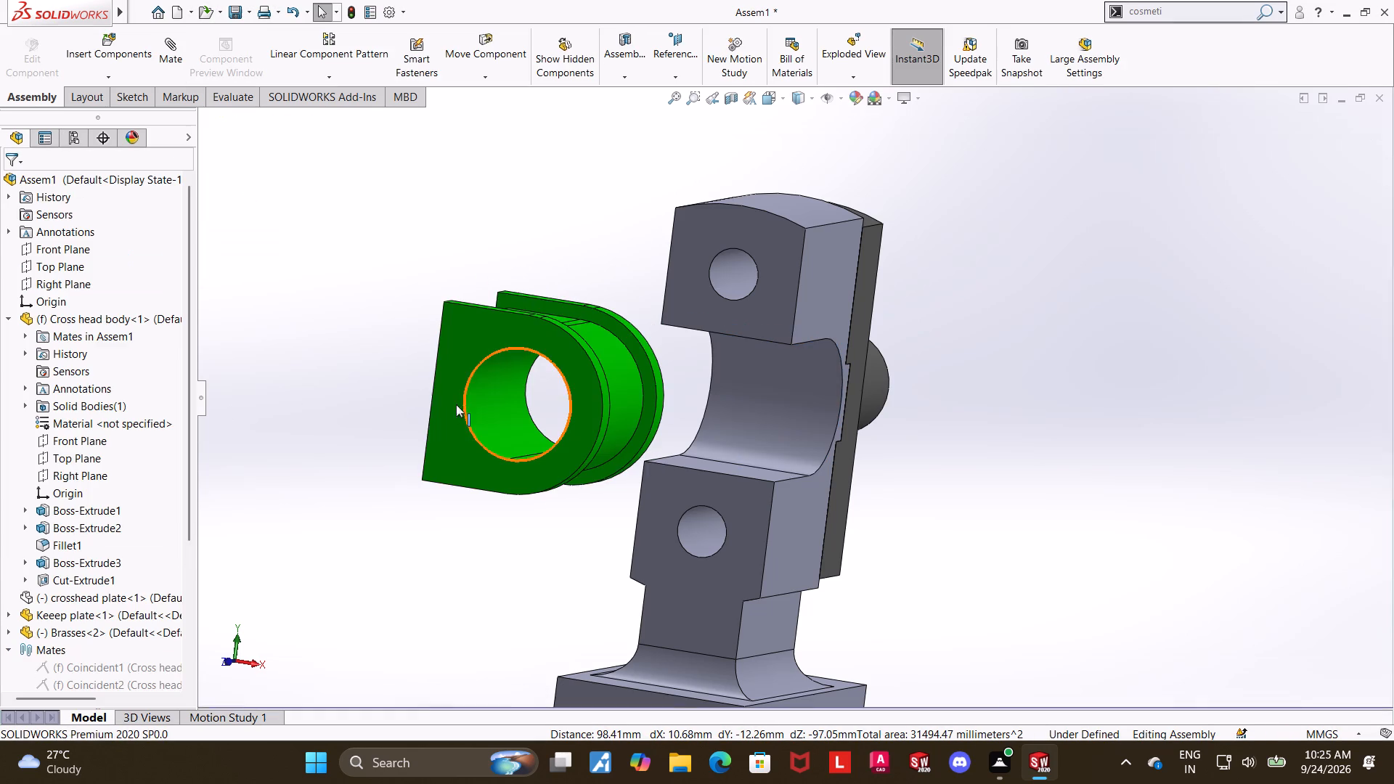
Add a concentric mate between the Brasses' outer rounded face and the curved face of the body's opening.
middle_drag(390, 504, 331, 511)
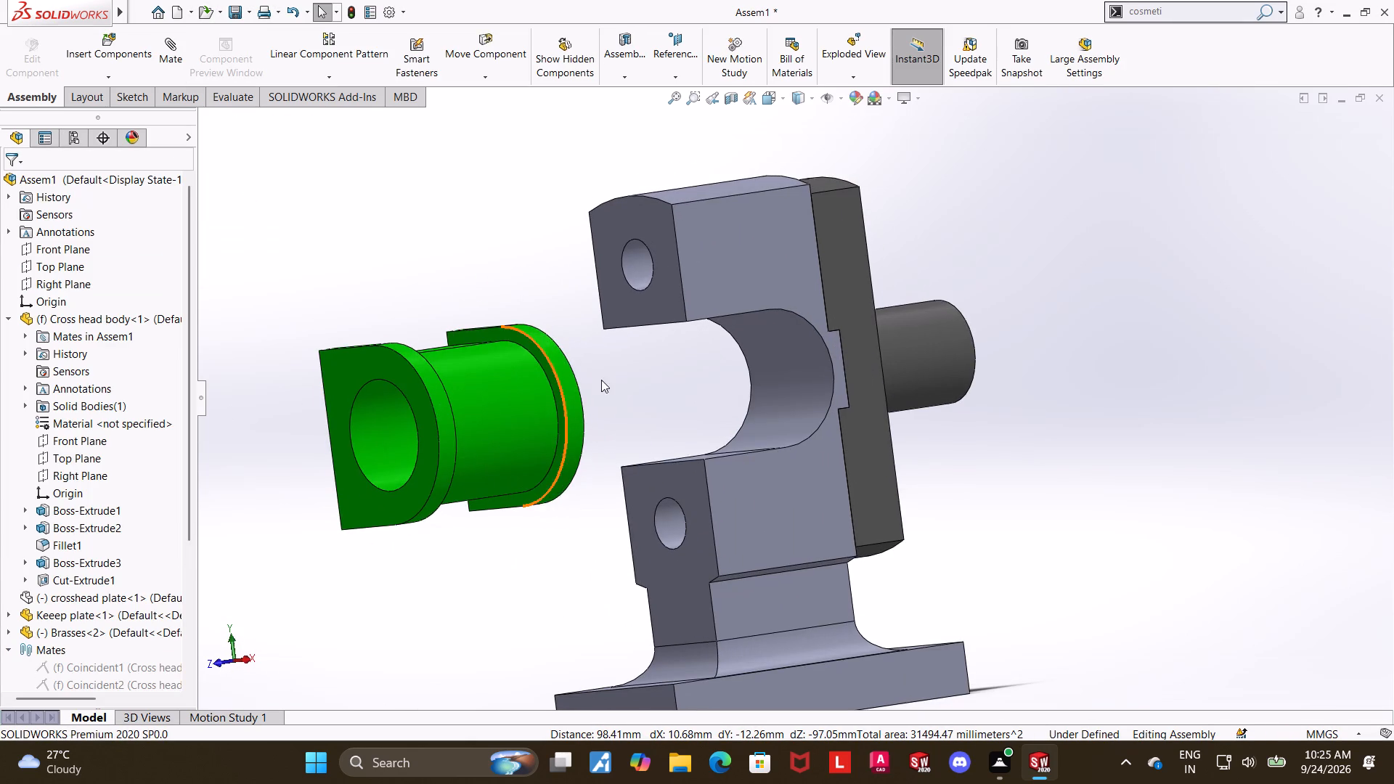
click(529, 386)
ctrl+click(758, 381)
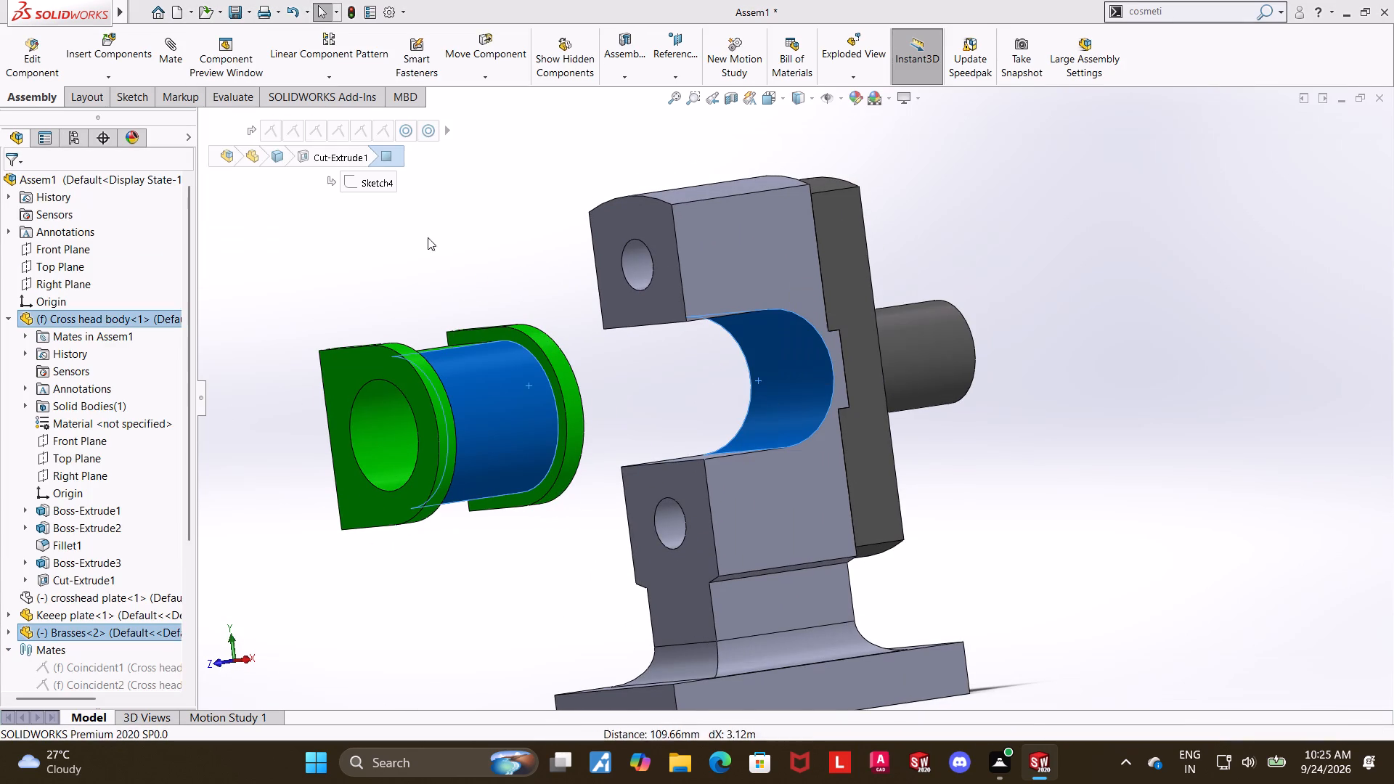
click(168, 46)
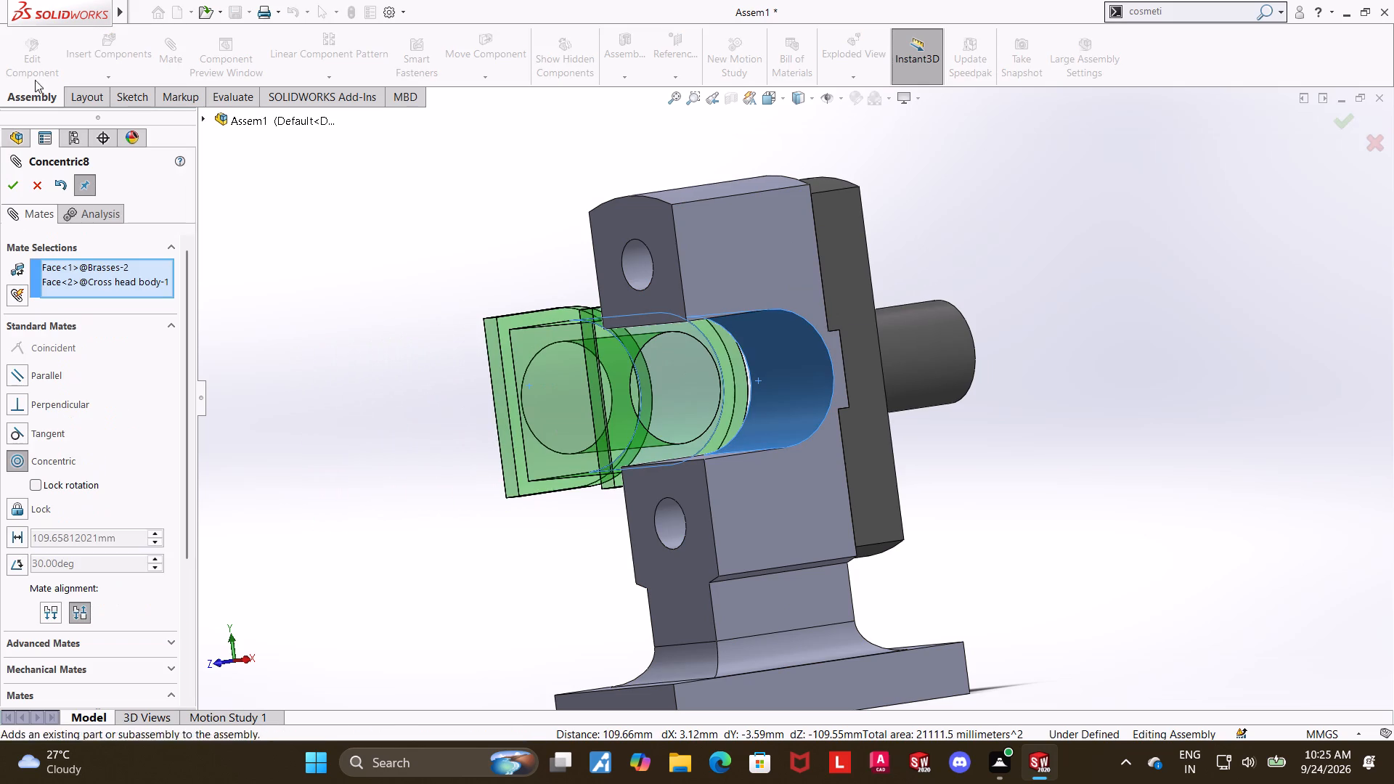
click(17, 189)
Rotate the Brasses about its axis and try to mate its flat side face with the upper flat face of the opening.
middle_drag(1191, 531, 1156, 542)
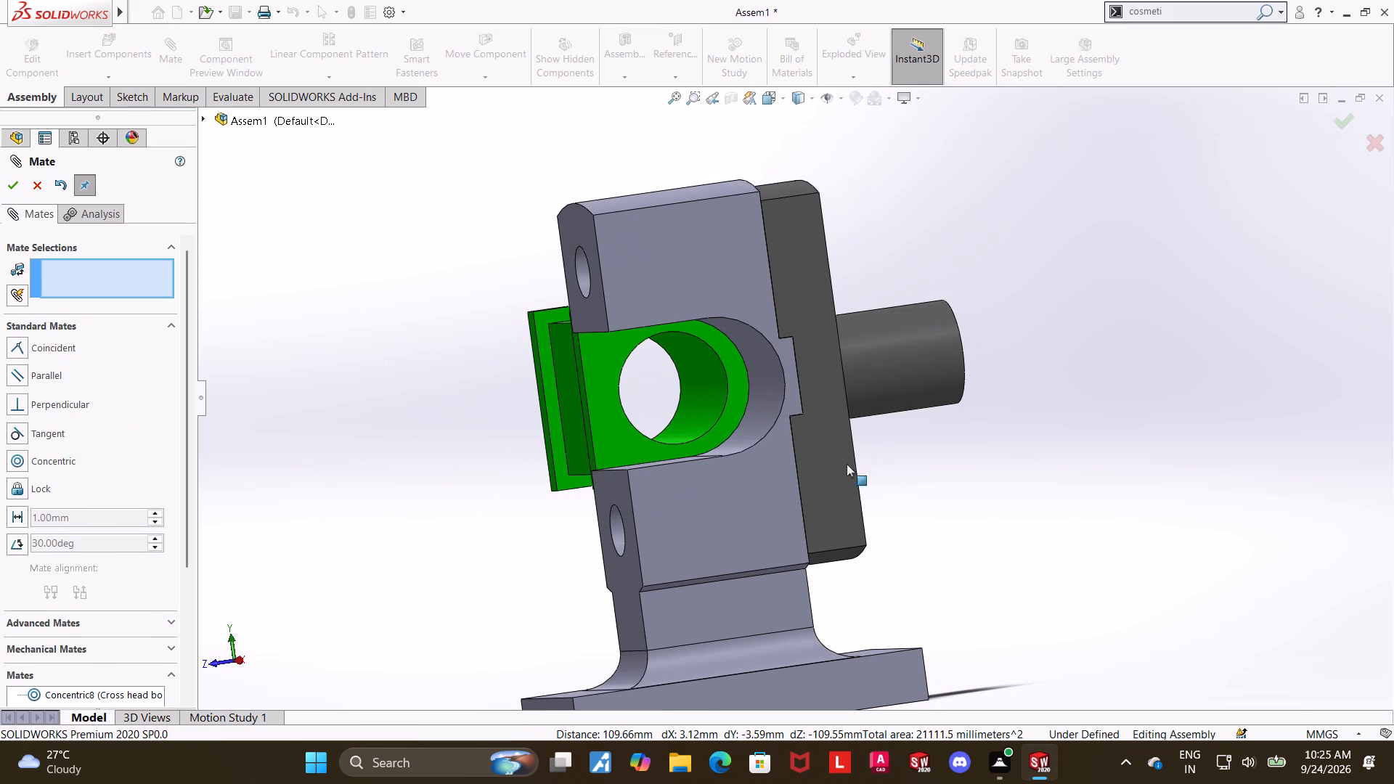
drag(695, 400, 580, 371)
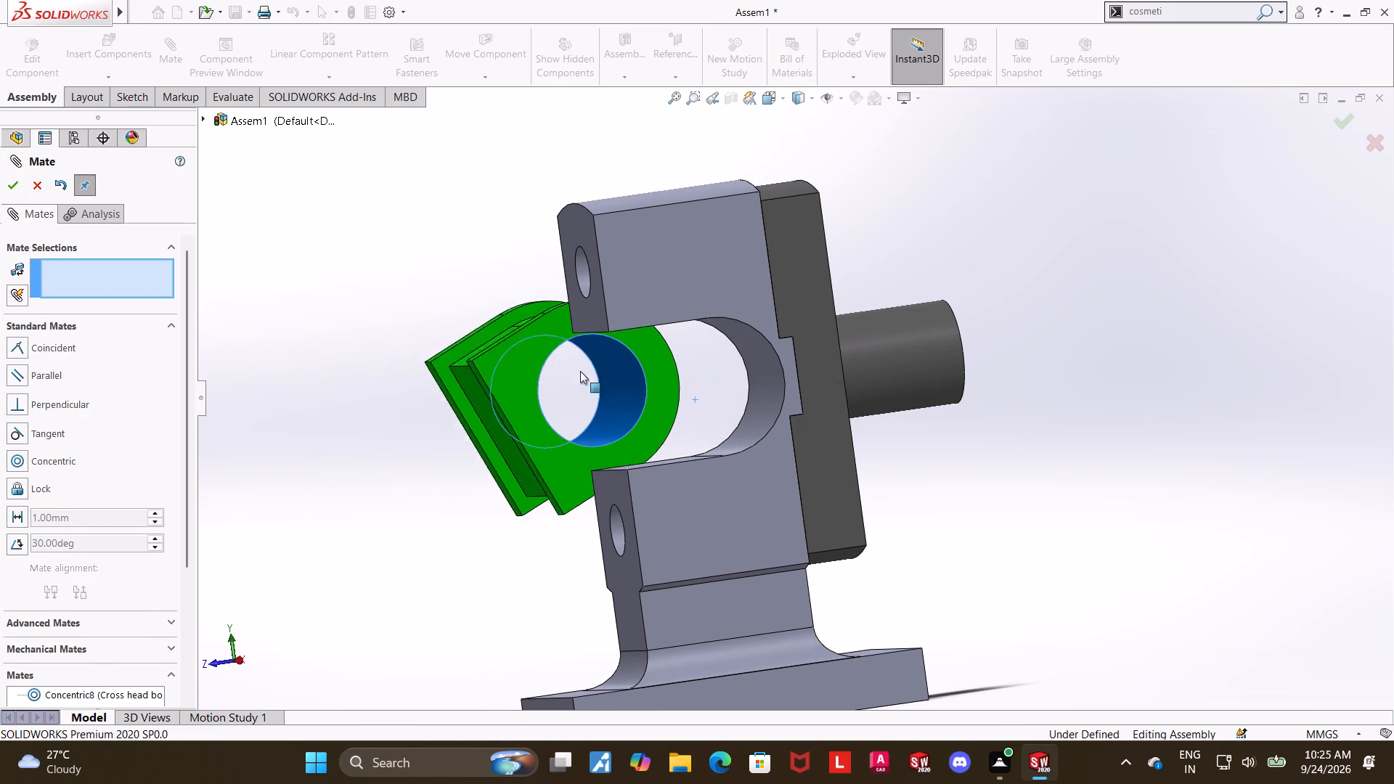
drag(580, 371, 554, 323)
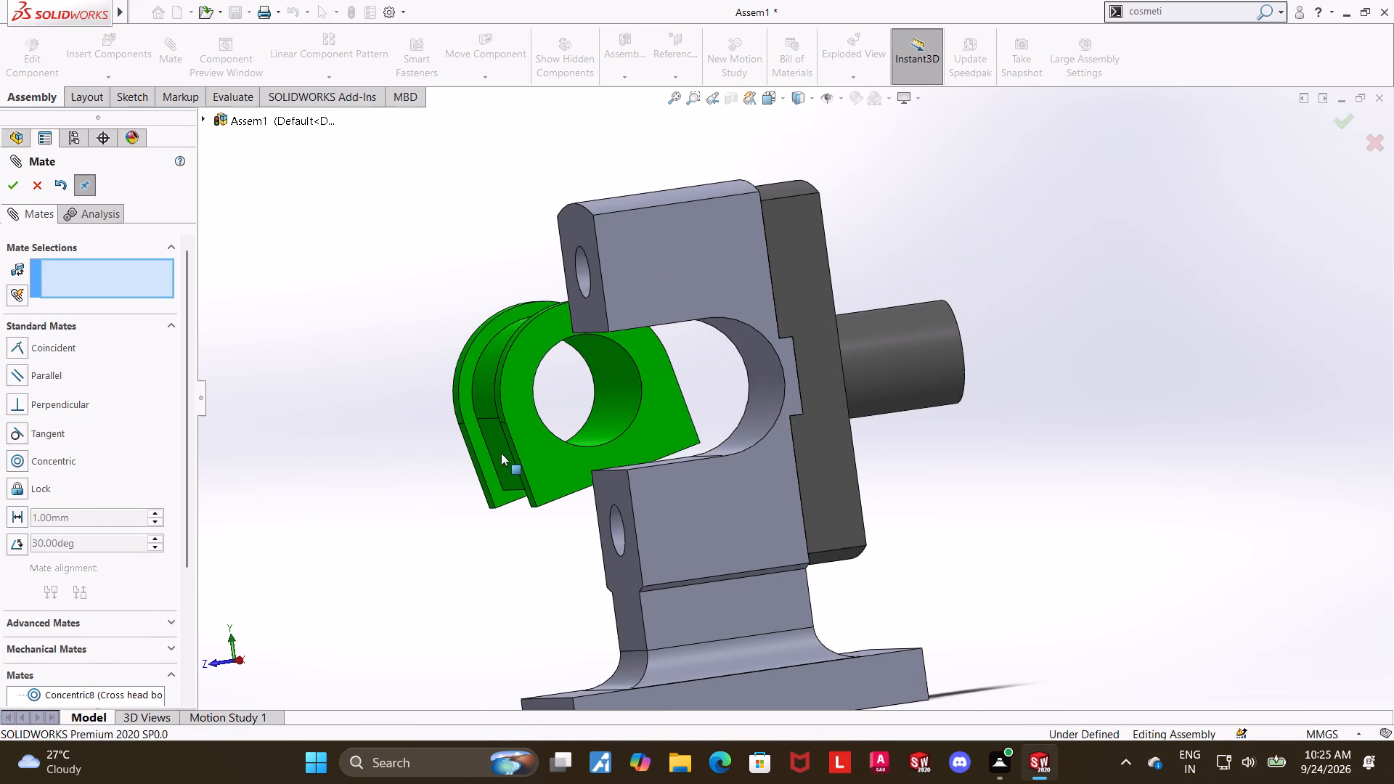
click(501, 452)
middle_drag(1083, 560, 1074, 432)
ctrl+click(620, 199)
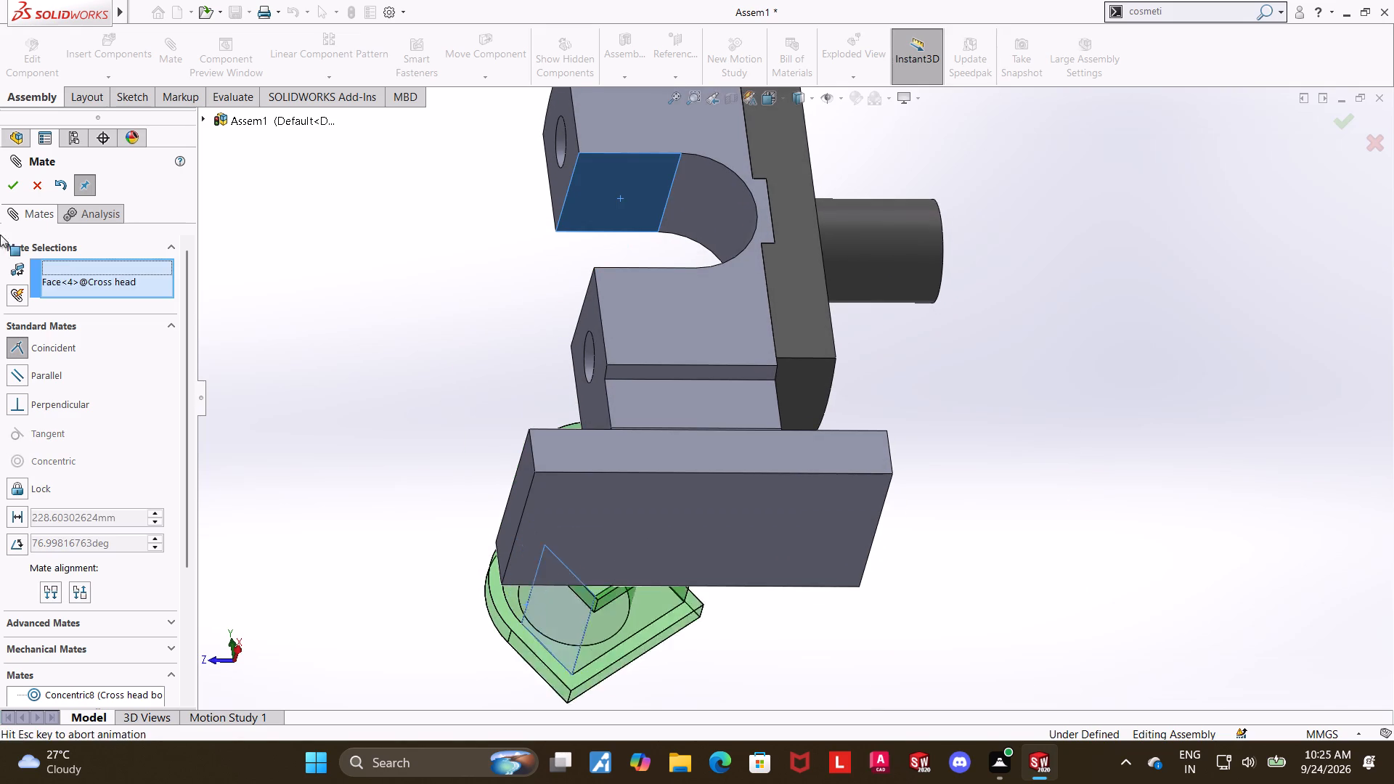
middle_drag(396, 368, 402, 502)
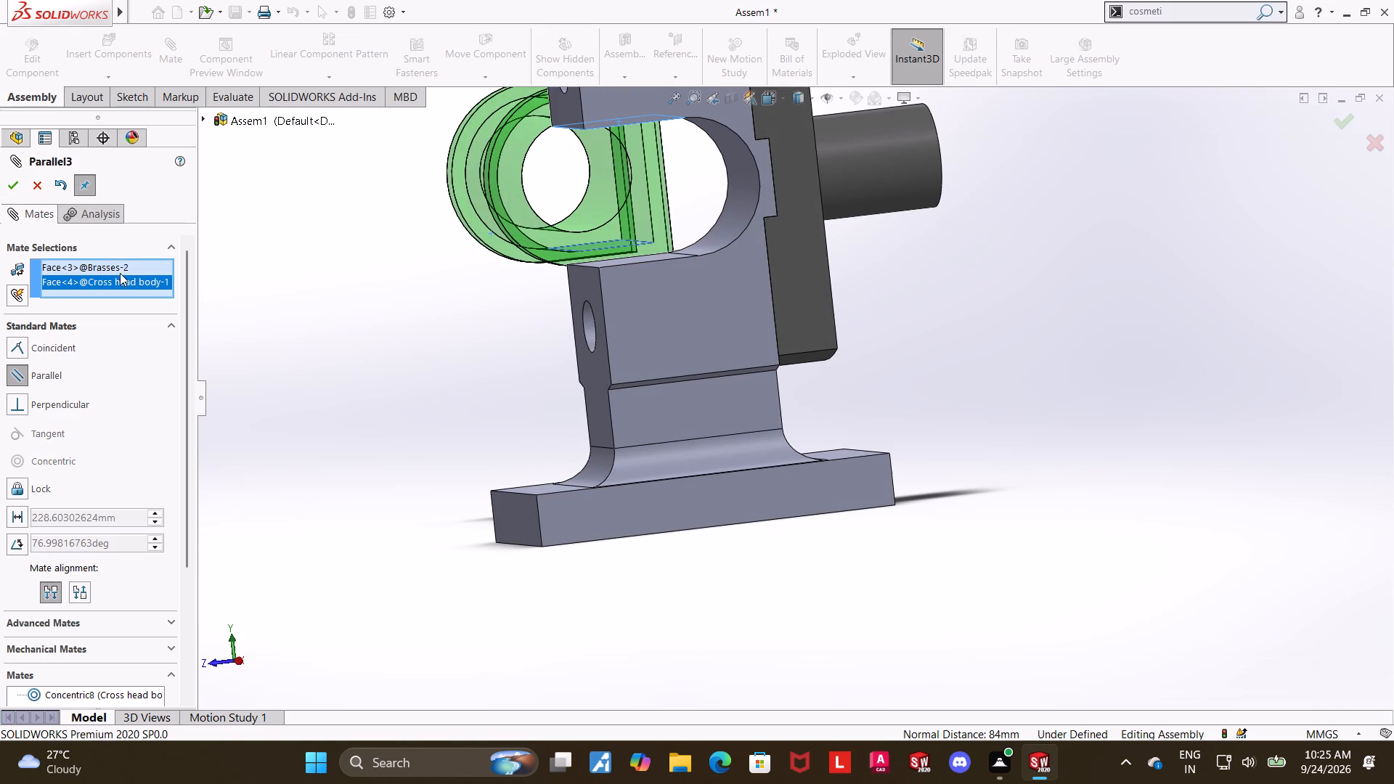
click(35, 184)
Move the Brasses clear of the body and mate its flat underside parallel to the lower flat face of the opening.
middle_drag(327, 369, 328, 473)
drag(555, 334, 409, 178)
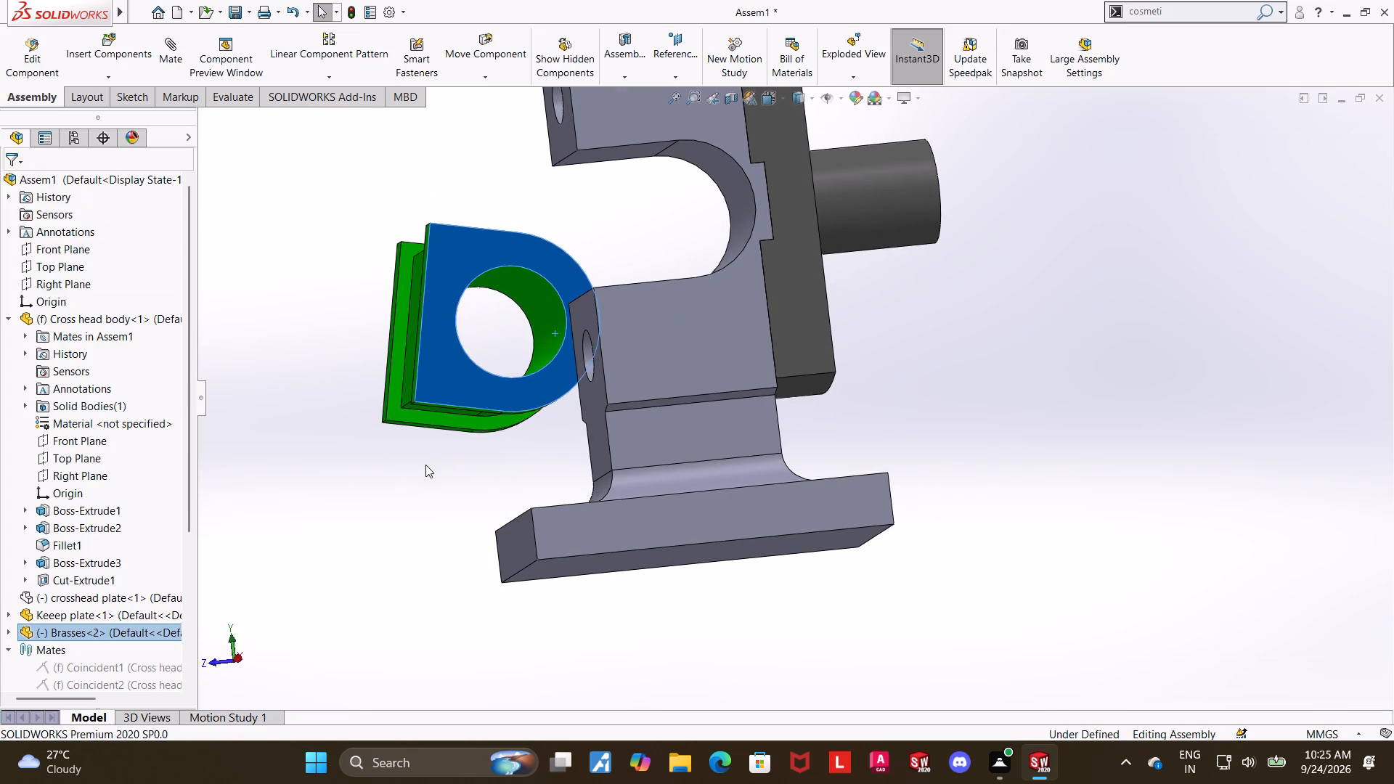
middle_drag(424, 465, 427, 389)
click(436, 384)
middle_drag(719, 405, 739, 582)
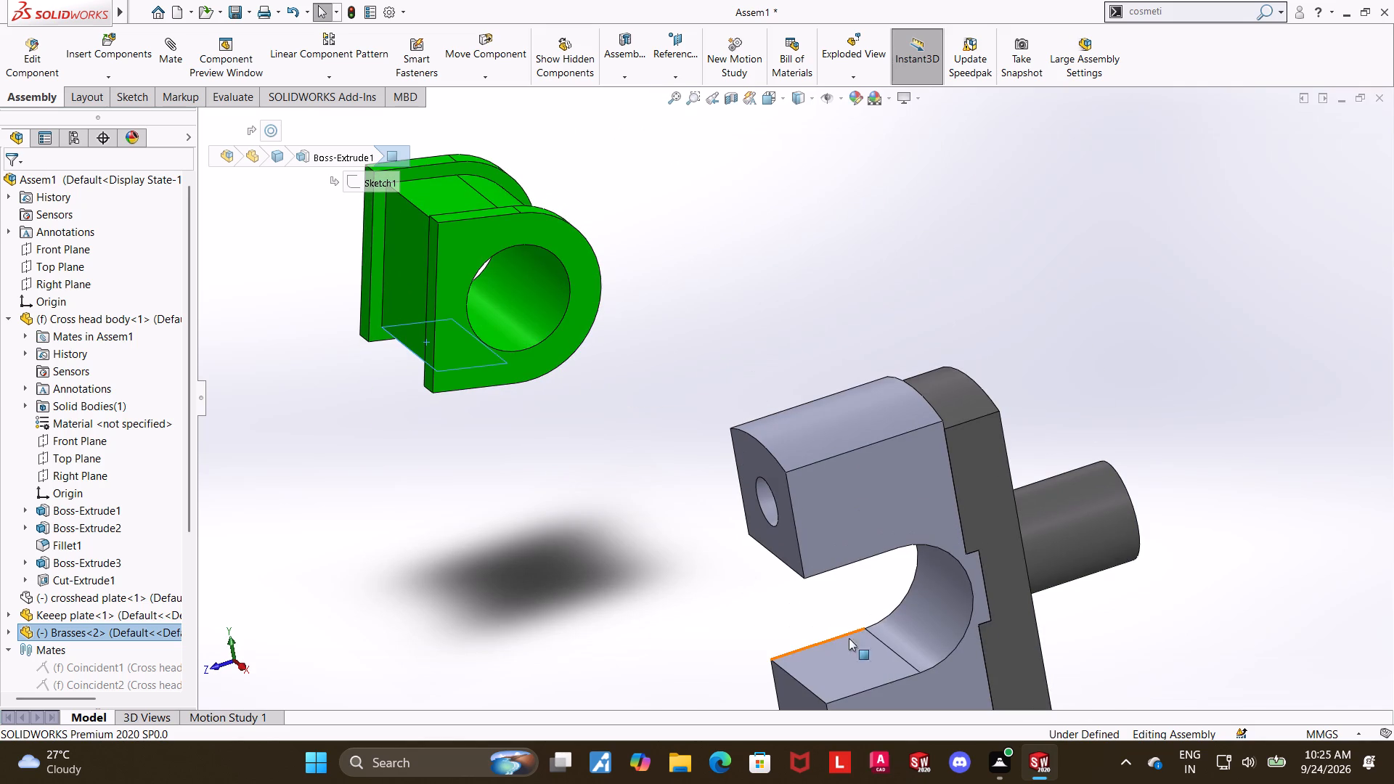
ctrl+click(851, 645)
click(172, 60)
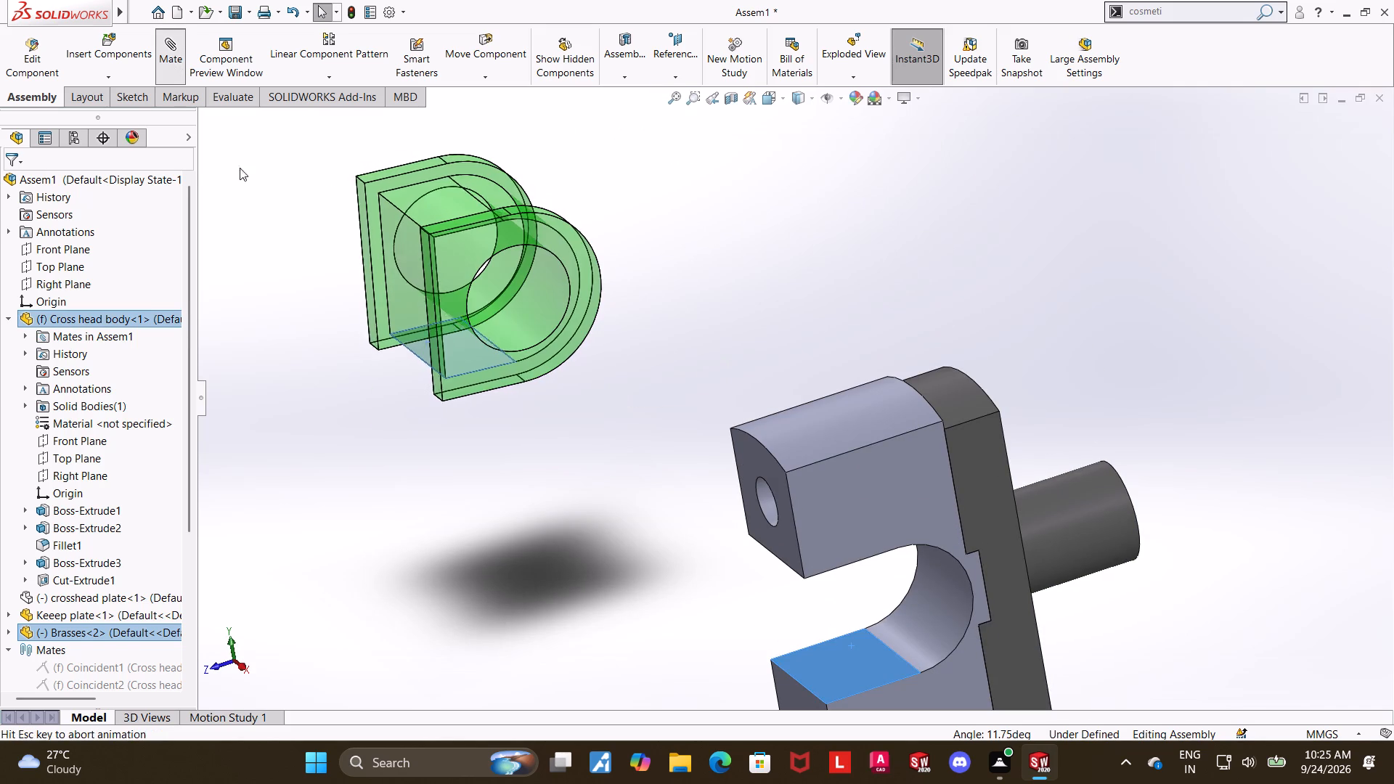
scroll(378, 357, up, 2)
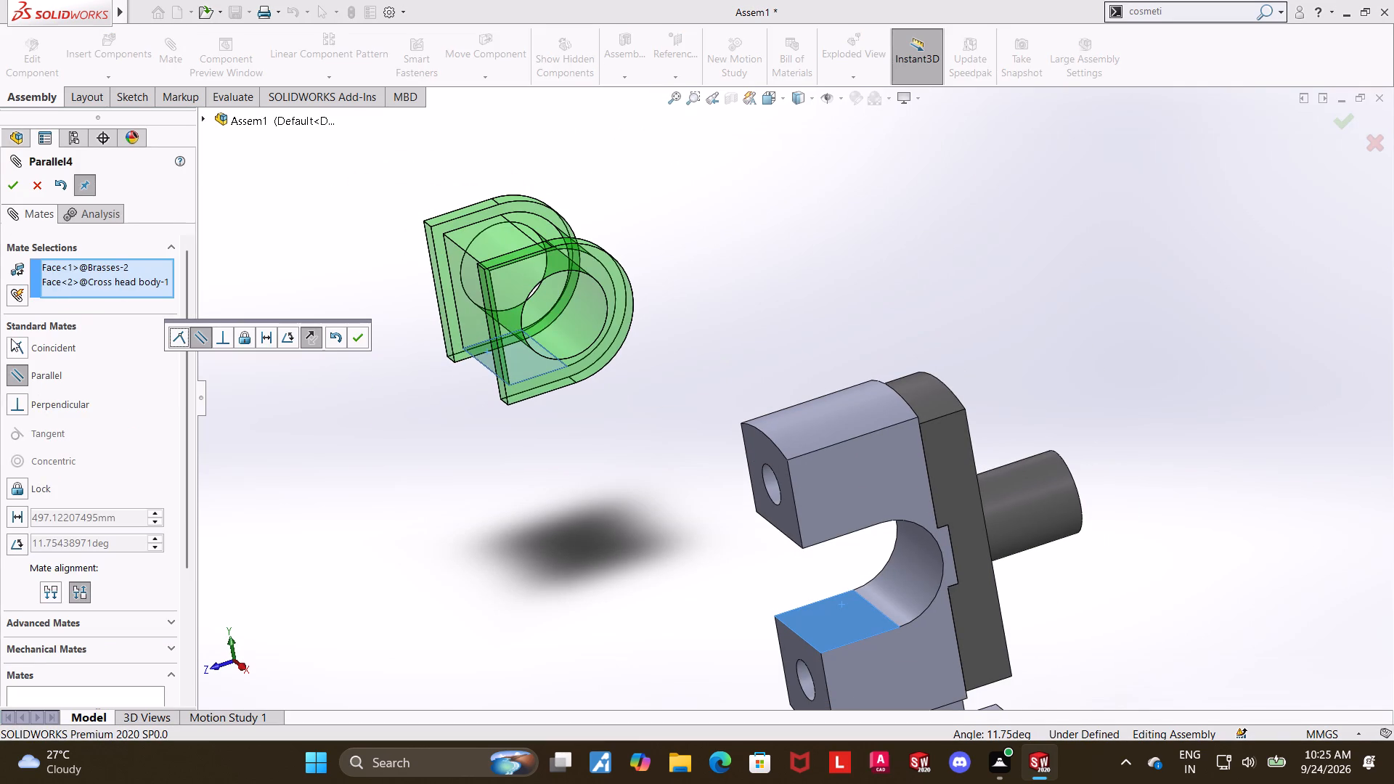
click(11, 338)
click(18, 371)
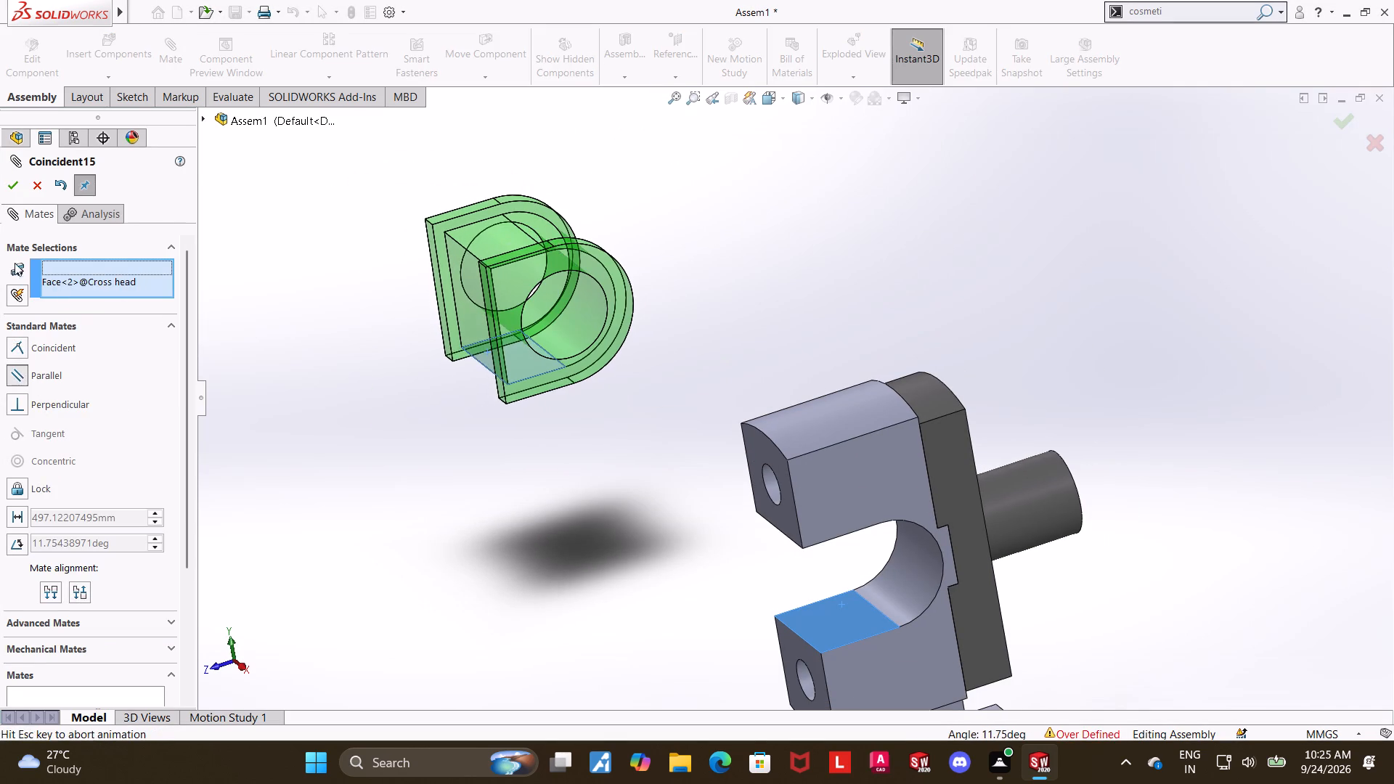
click(18, 185)
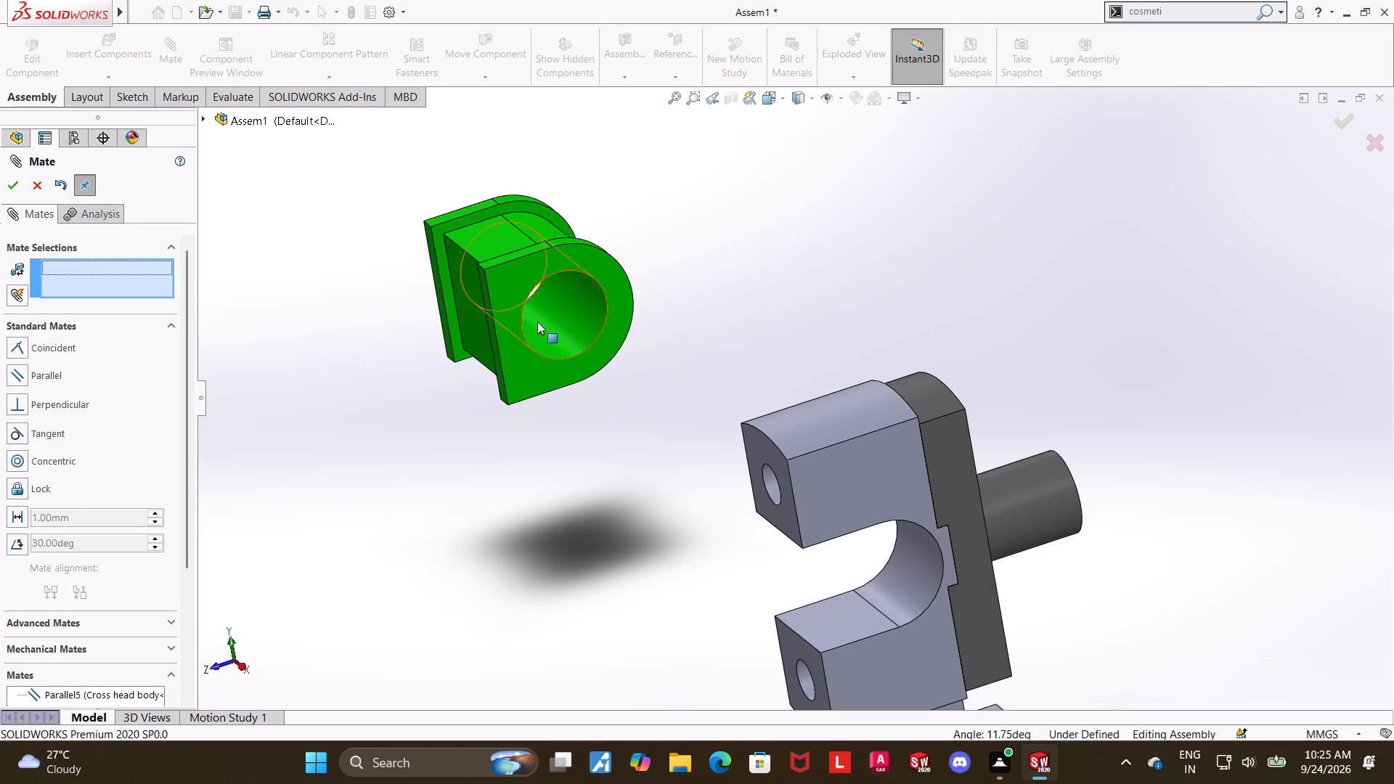
Move the Brasses into the cross head body's opening, check its alignment from the side, and leave the Mate command.
drag(537, 321, 897, 565)
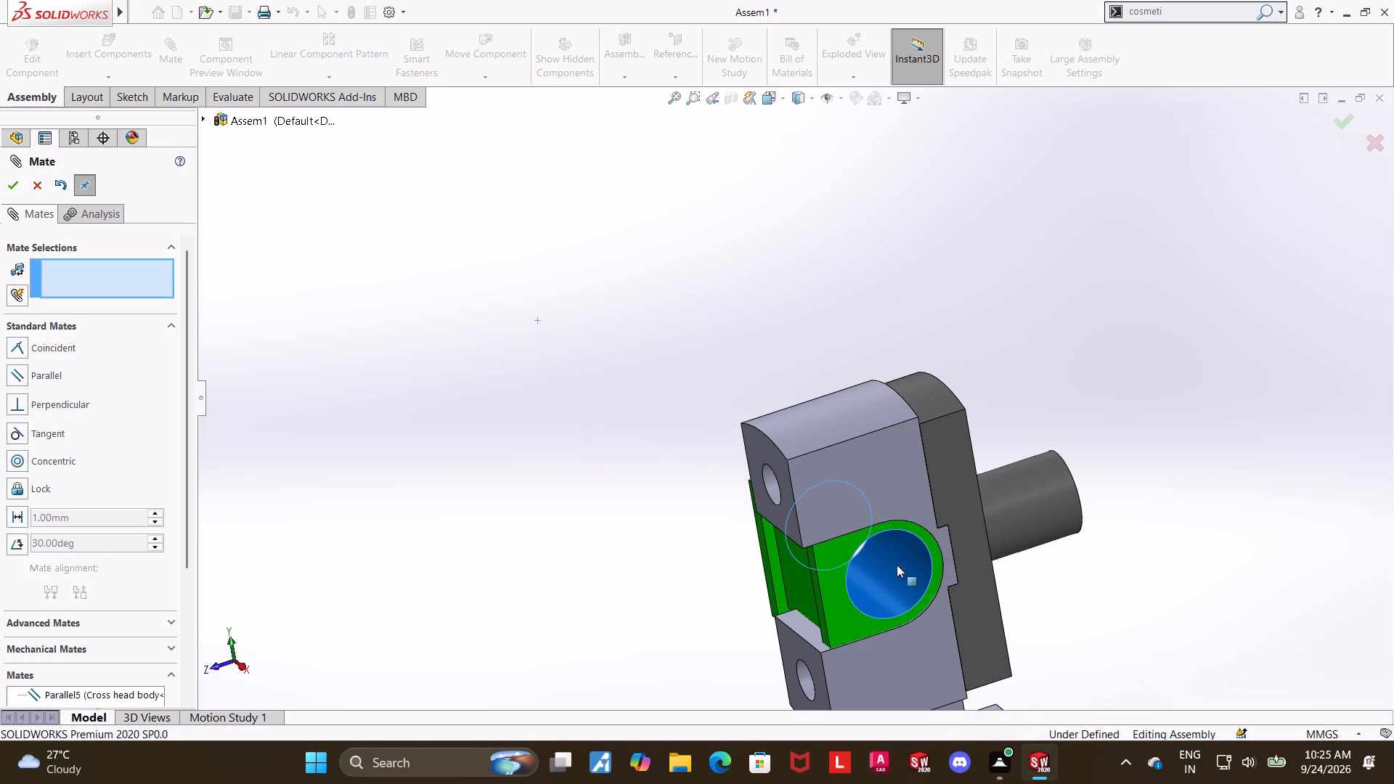
drag(897, 565, 898, 568)
middle_drag(1101, 571, 1053, 499)
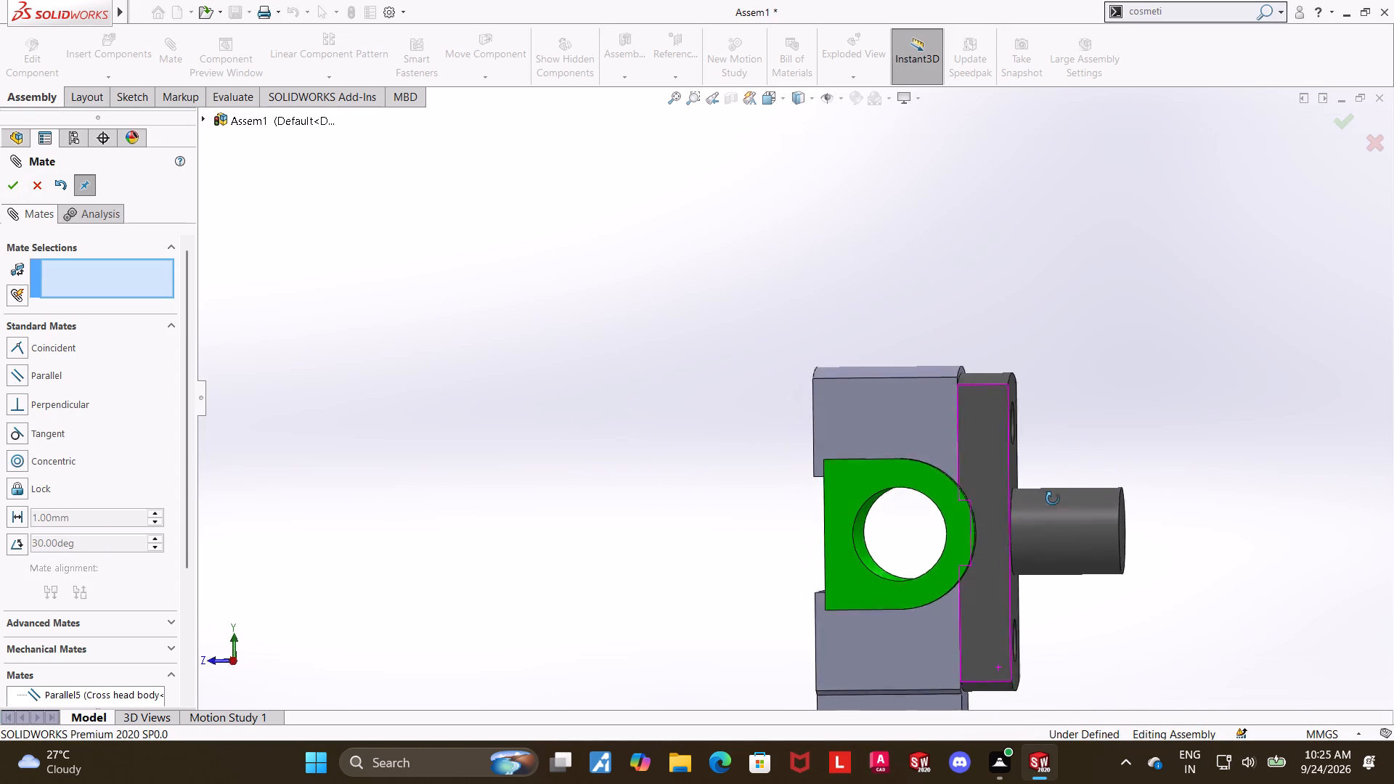
middle_drag(1053, 499, 1072, 507)
scroll(967, 563, up, 5)
scroll(855, 411, down, 4)
click(1088, 566)
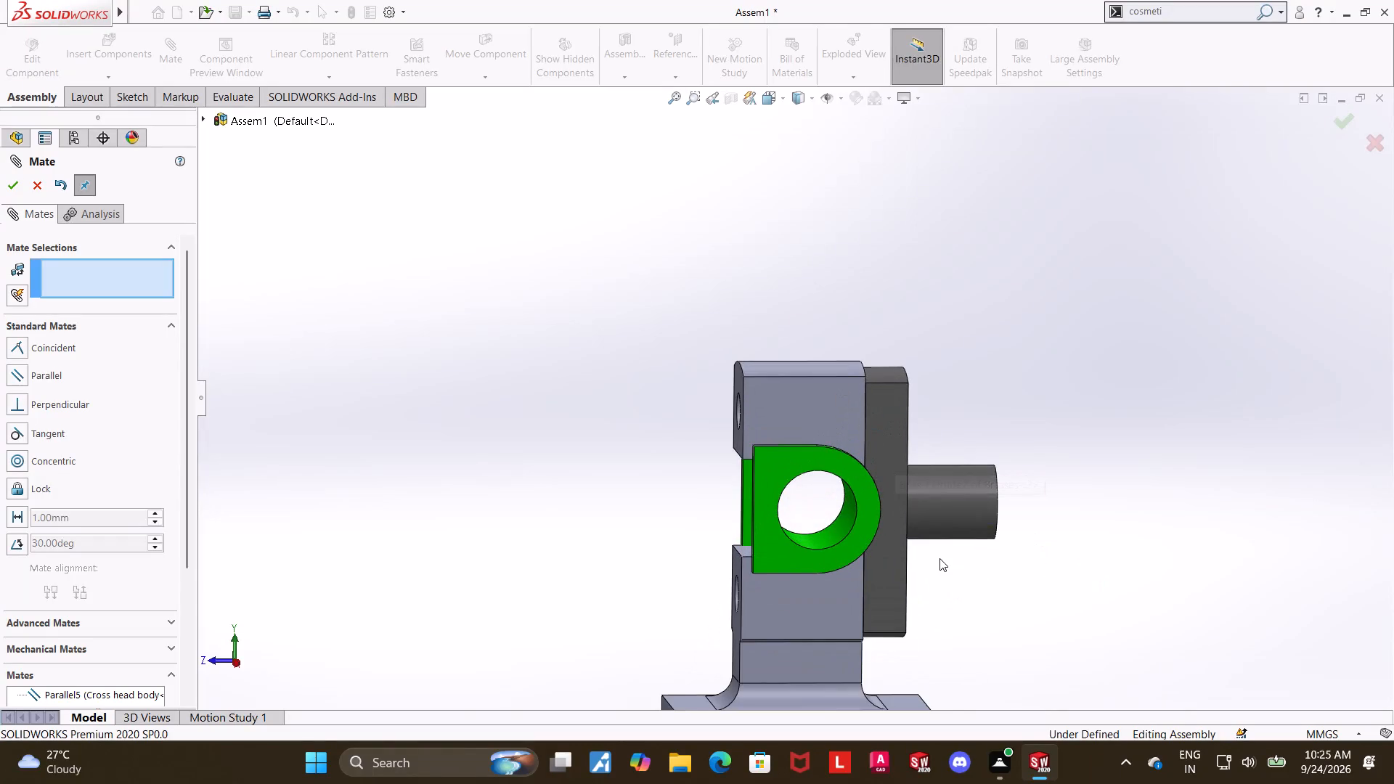
middle_drag(926, 558, 913, 537)
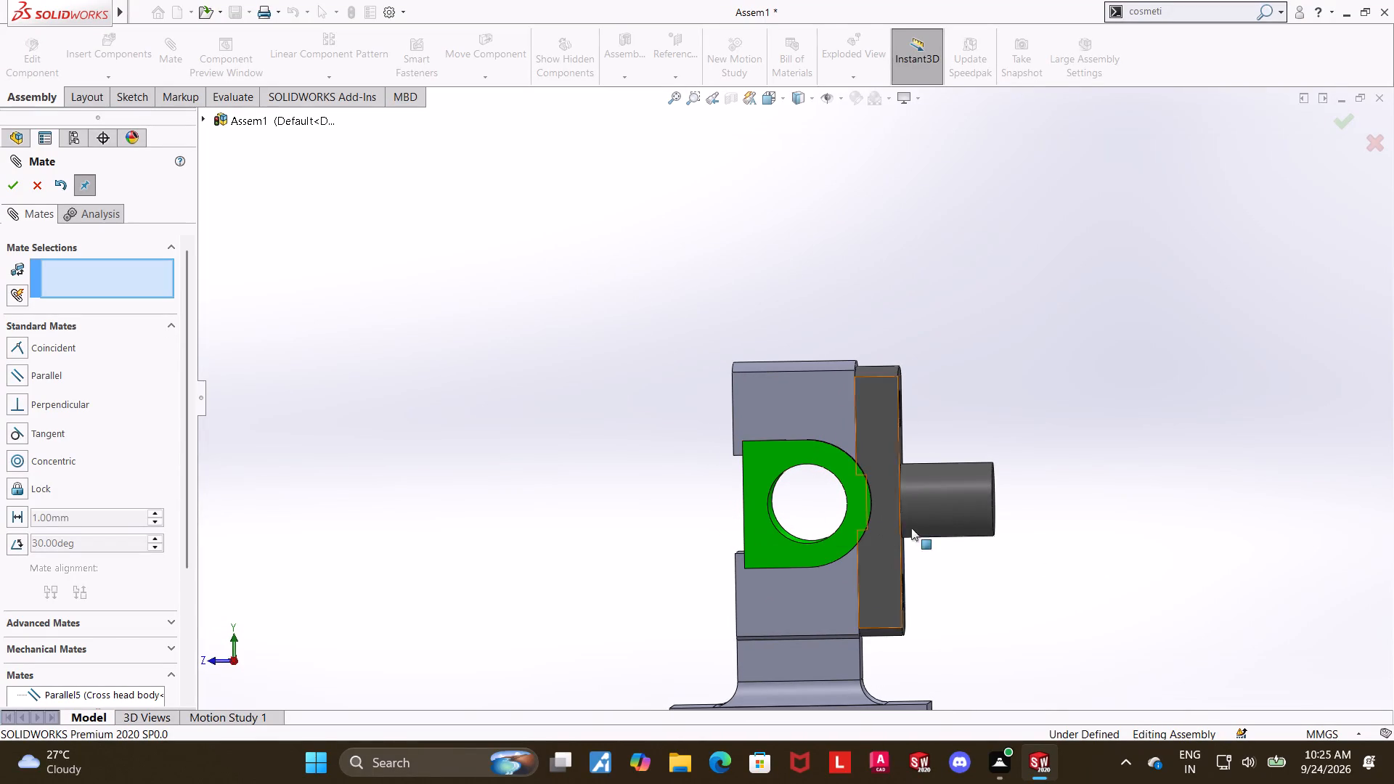
click(38, 176)
Delete the Concentric8 mate between the Brasses' rounded face and the curved face of the body's opening.
scroll(77, 651, down, 4)
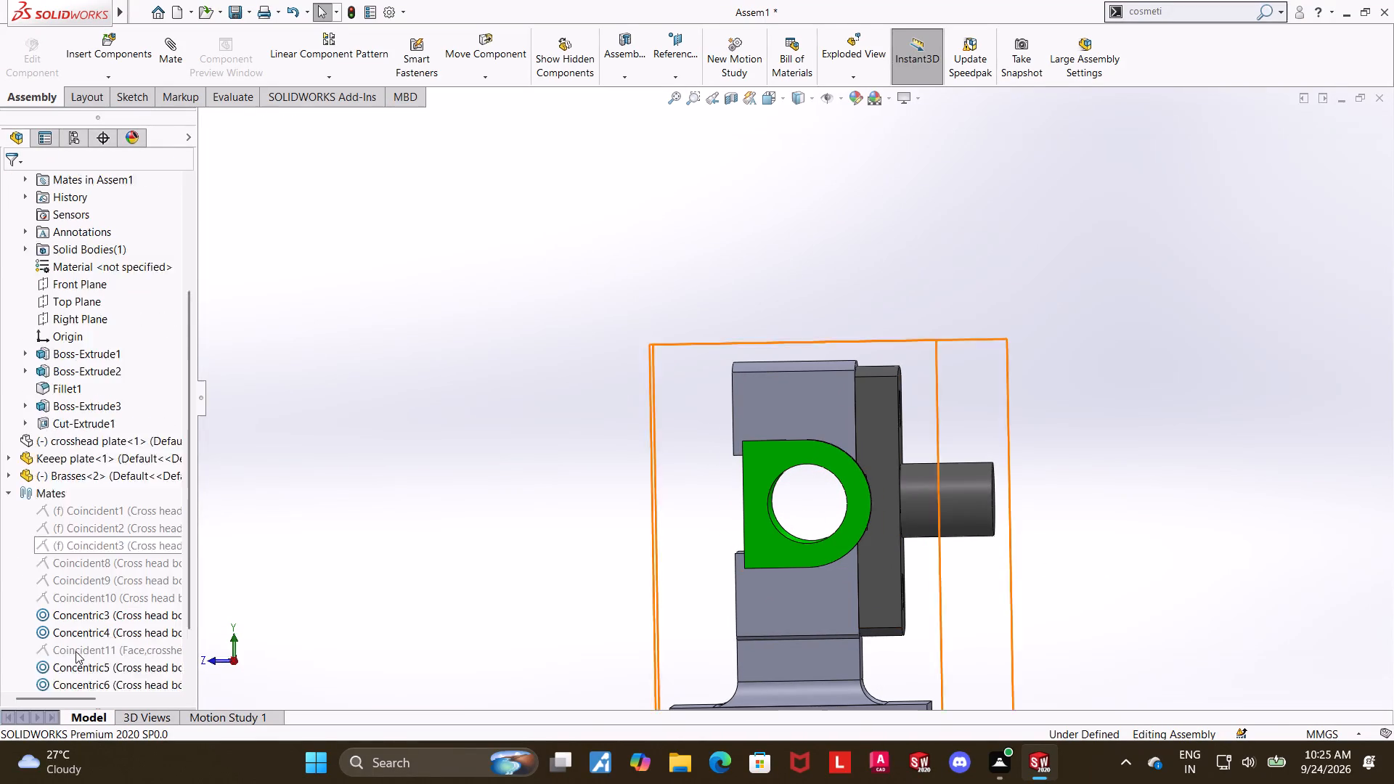
scroll(76, 651, down, 2)
click(91, 653)
right_click(91, 653)
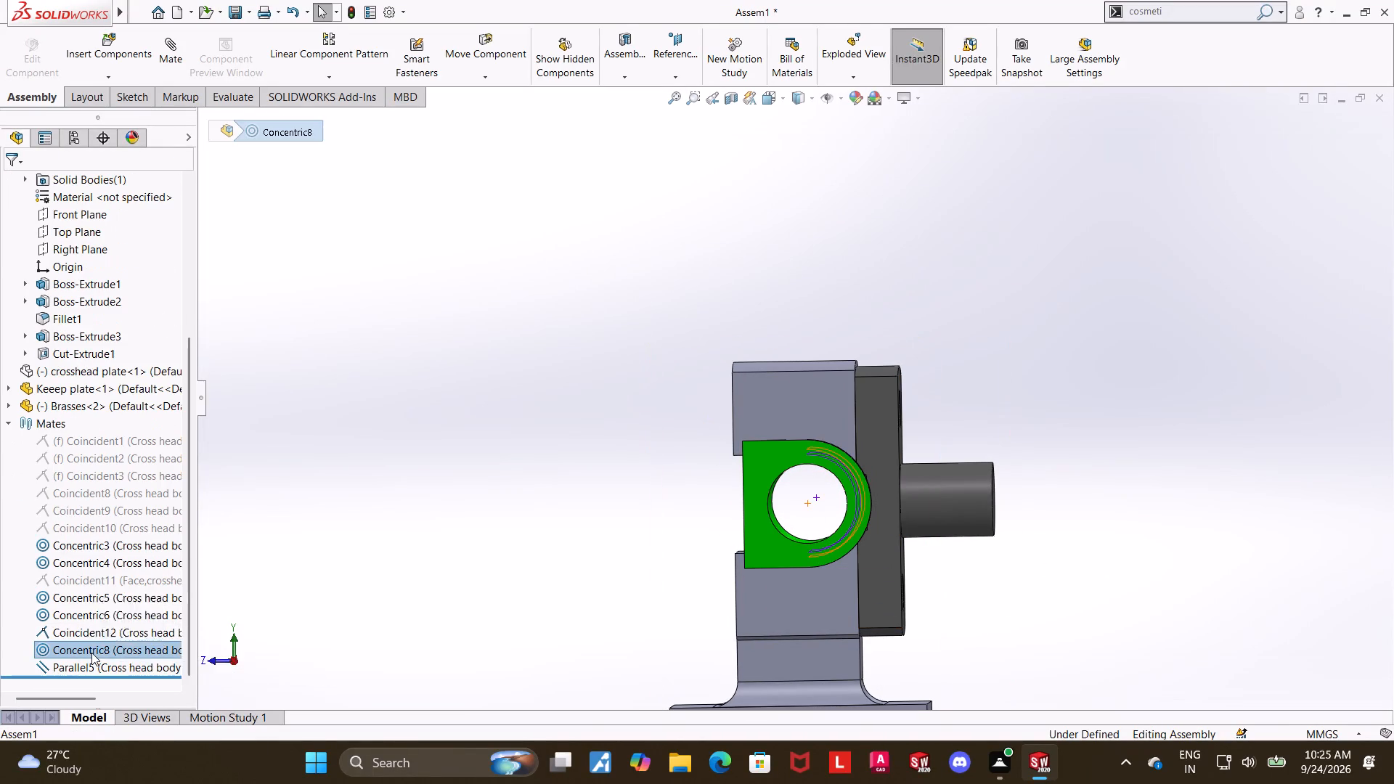
click(117, 555)
click(812, 279)
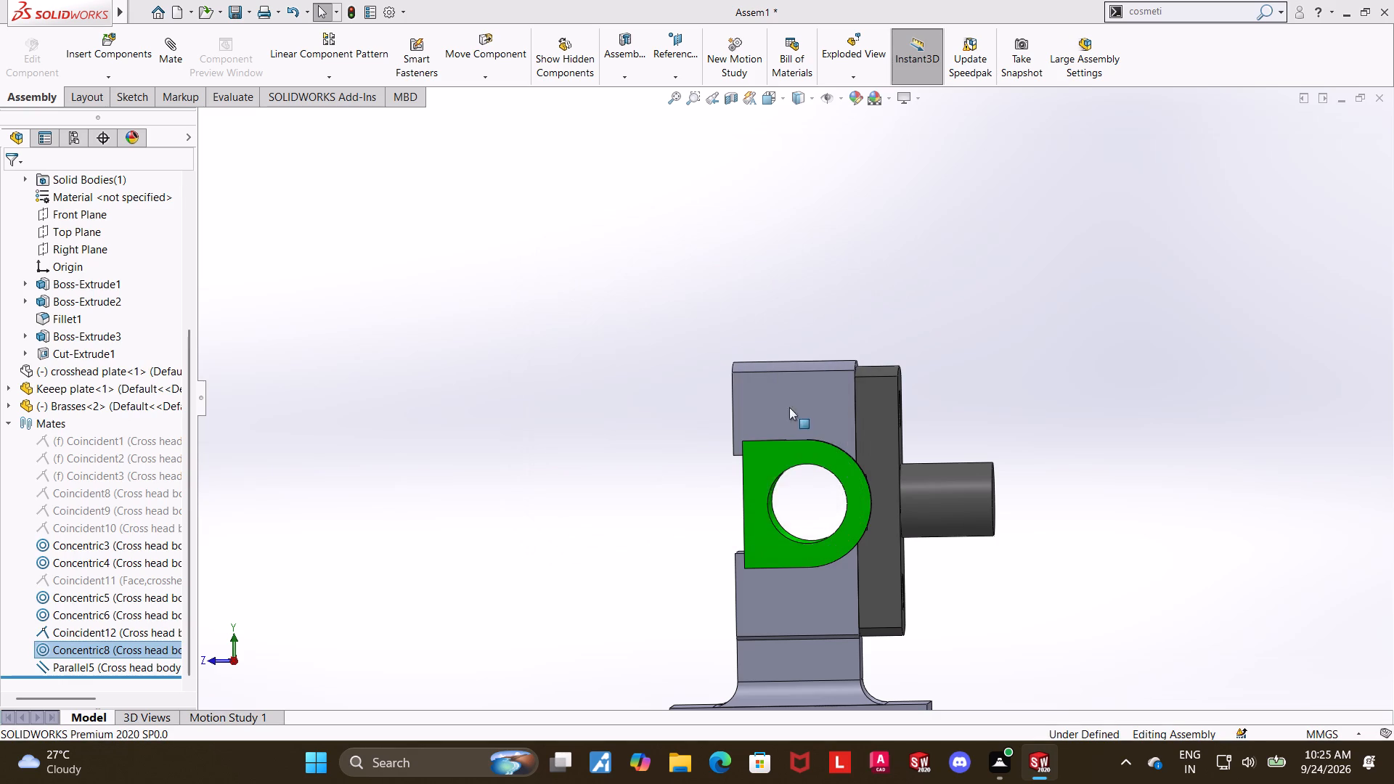
Pull the Brasses outward and add a coincident mate between its flat recessed face and the body's flat face with the bolt holes.
drag(762, 494, 708, 489)
click(576, 514)
middle_drag(619, 478, 628, 498)
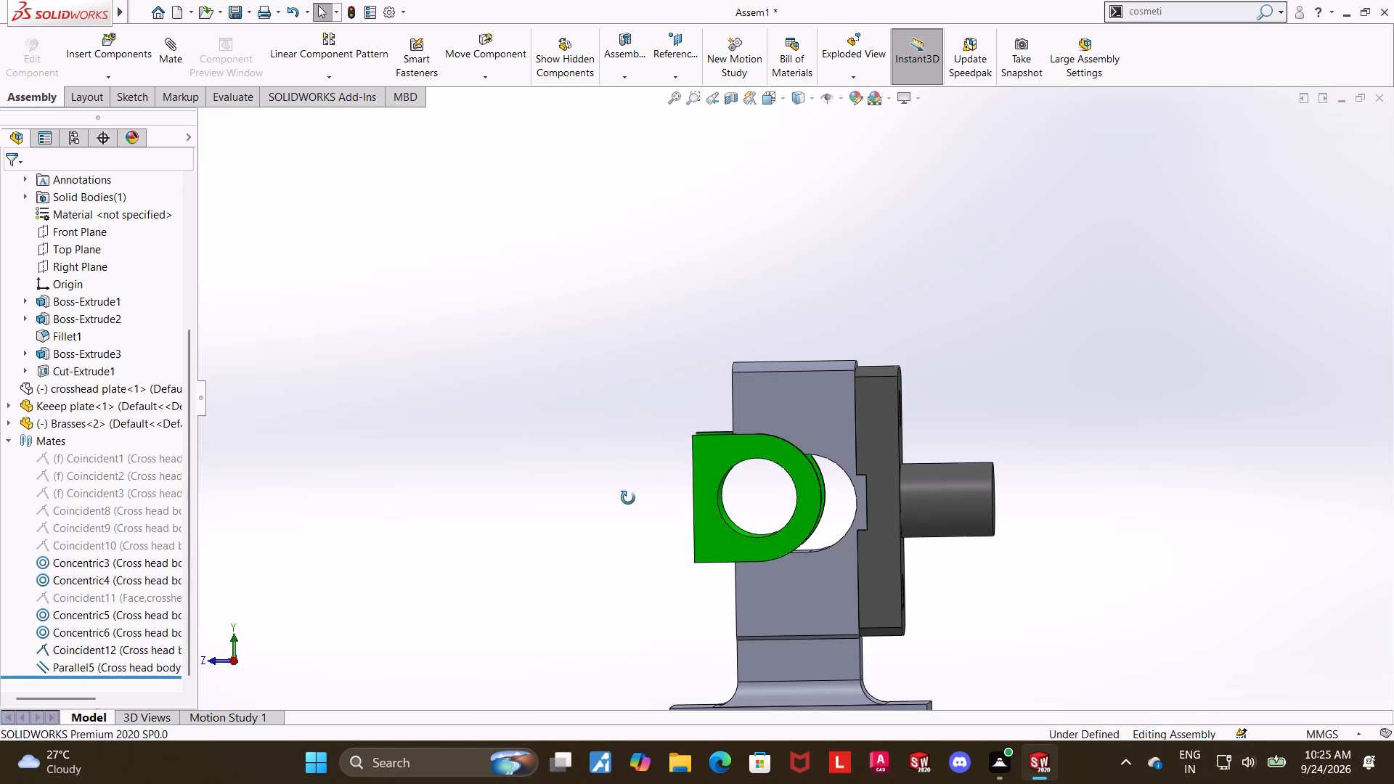
middle_drag(628, 498, 663, 489)
drag(764, 484, 783, 489)
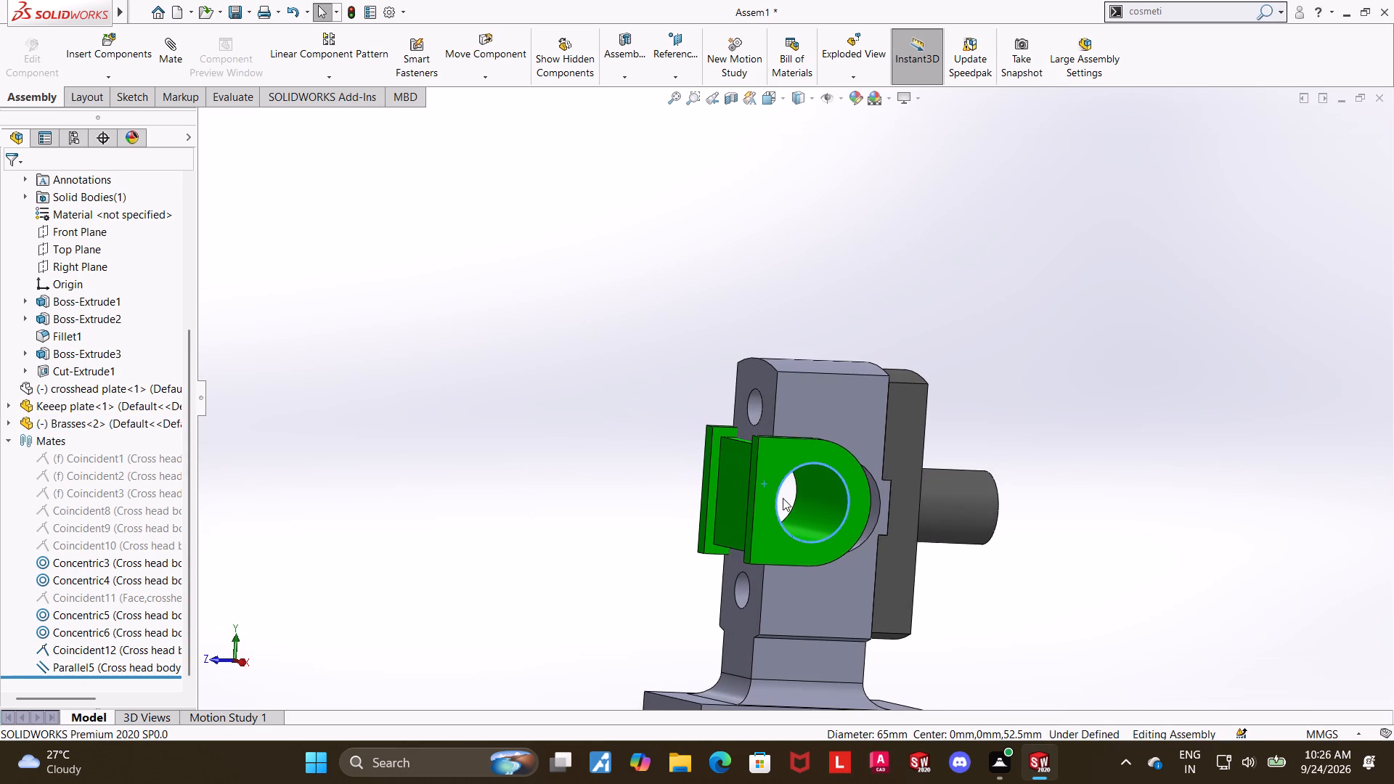
drag(760, 497, 775, 494)
click(743, 499)
ctrl+click(770, 383)
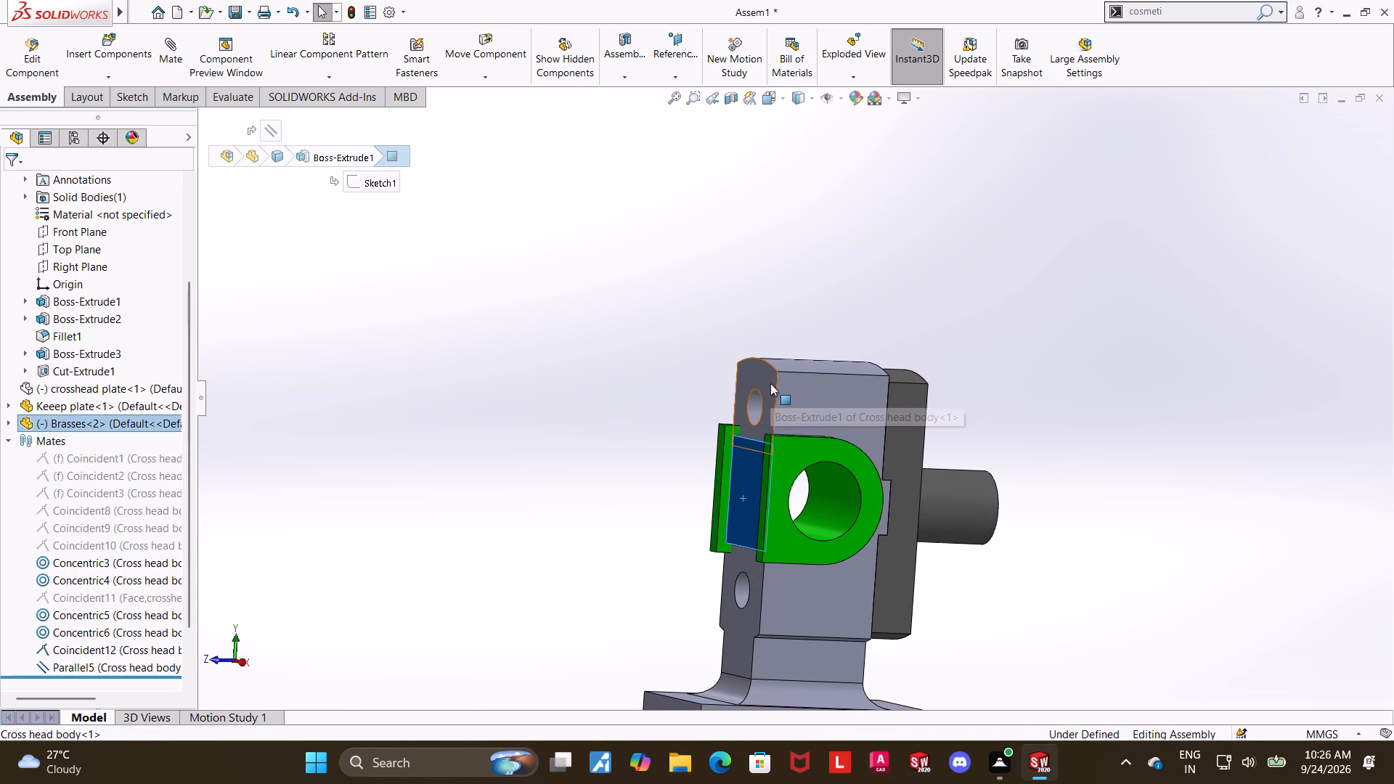
click(173, 49)
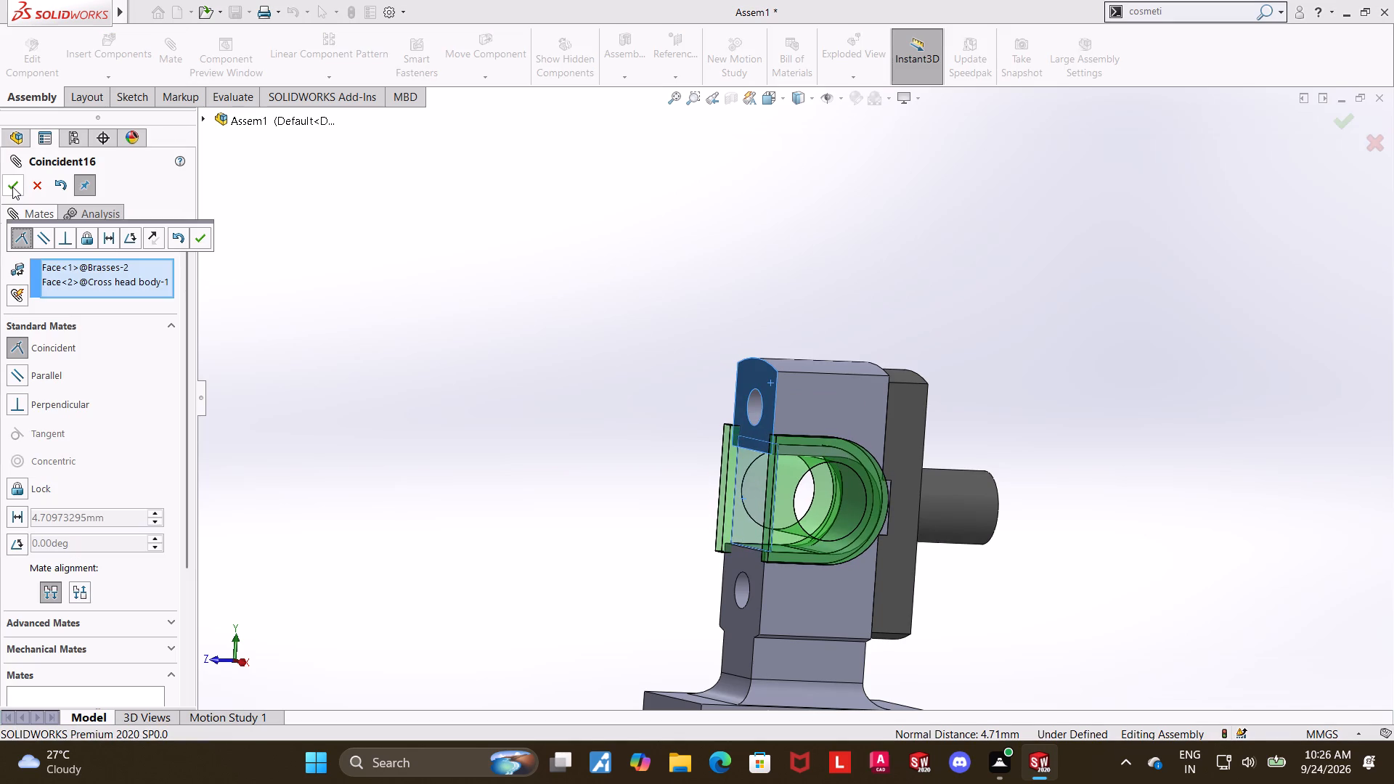
click(12, 187)
Inspect how the Brasses sits in the cross head body's opening, including from the Right view.
middle_drag(1065, 539, 1016, 542)
scroll(840, 500, down, 4)
middle_drag(1018, 555, 1033, 502)
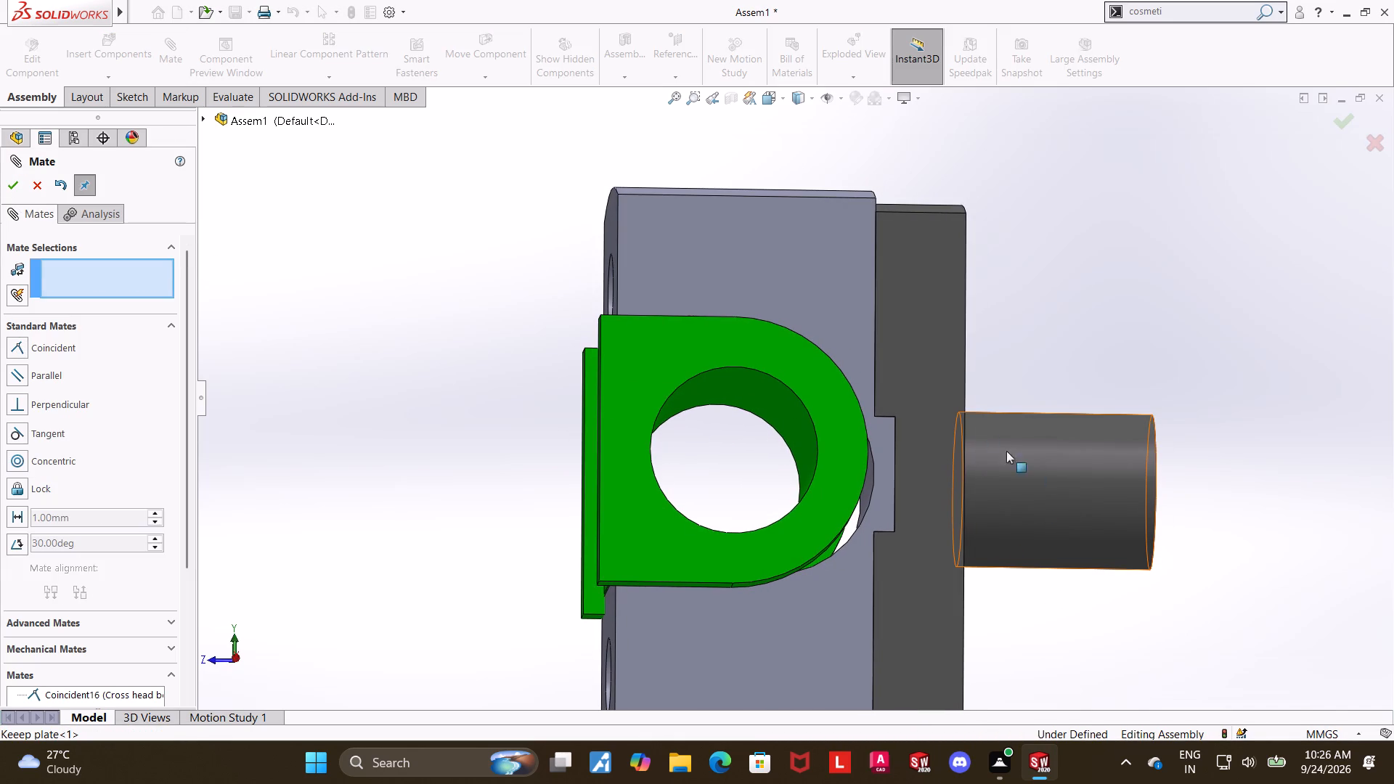
scroll(1039, 535, up, 5)
middle_drag(959, 428, 956, 474)
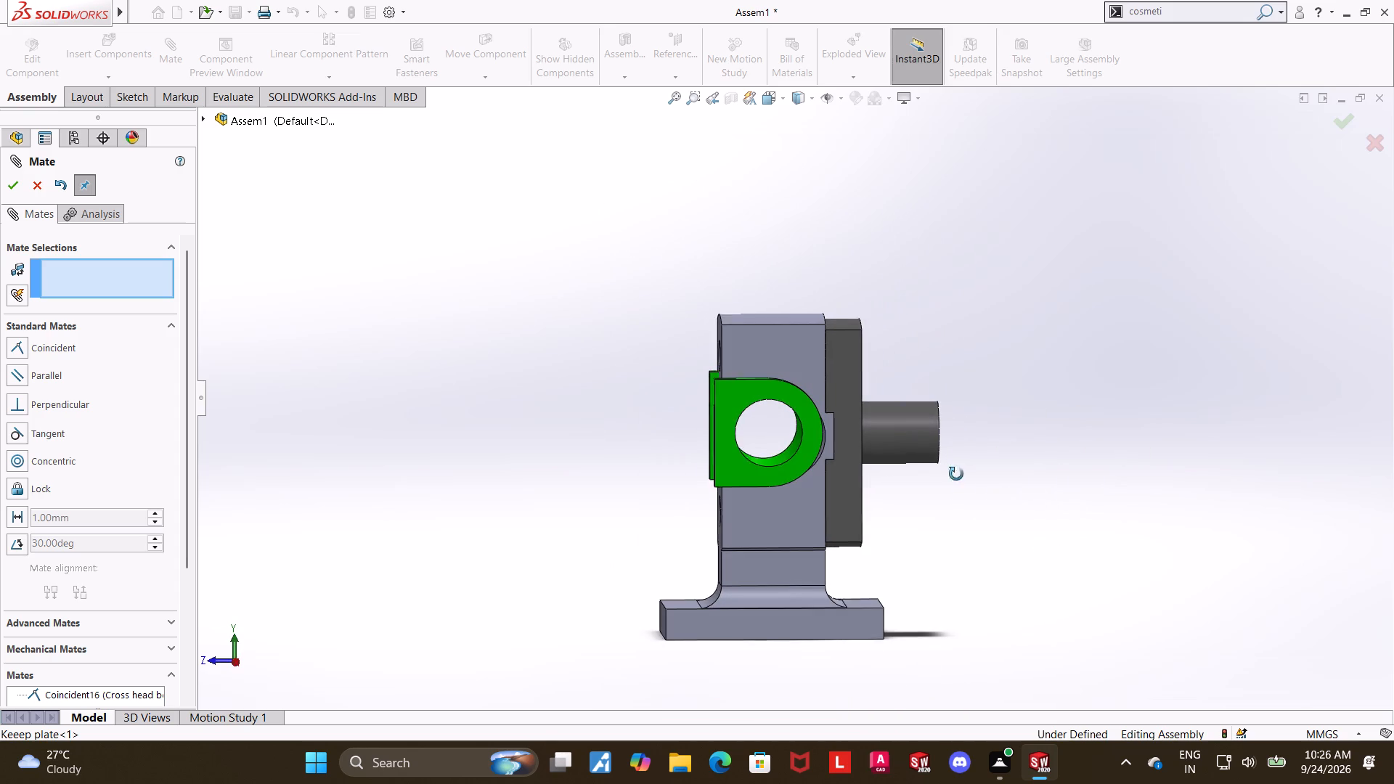
middle_drag(956, 474, 955, 474)
click(776, 95)
click(692, 448)
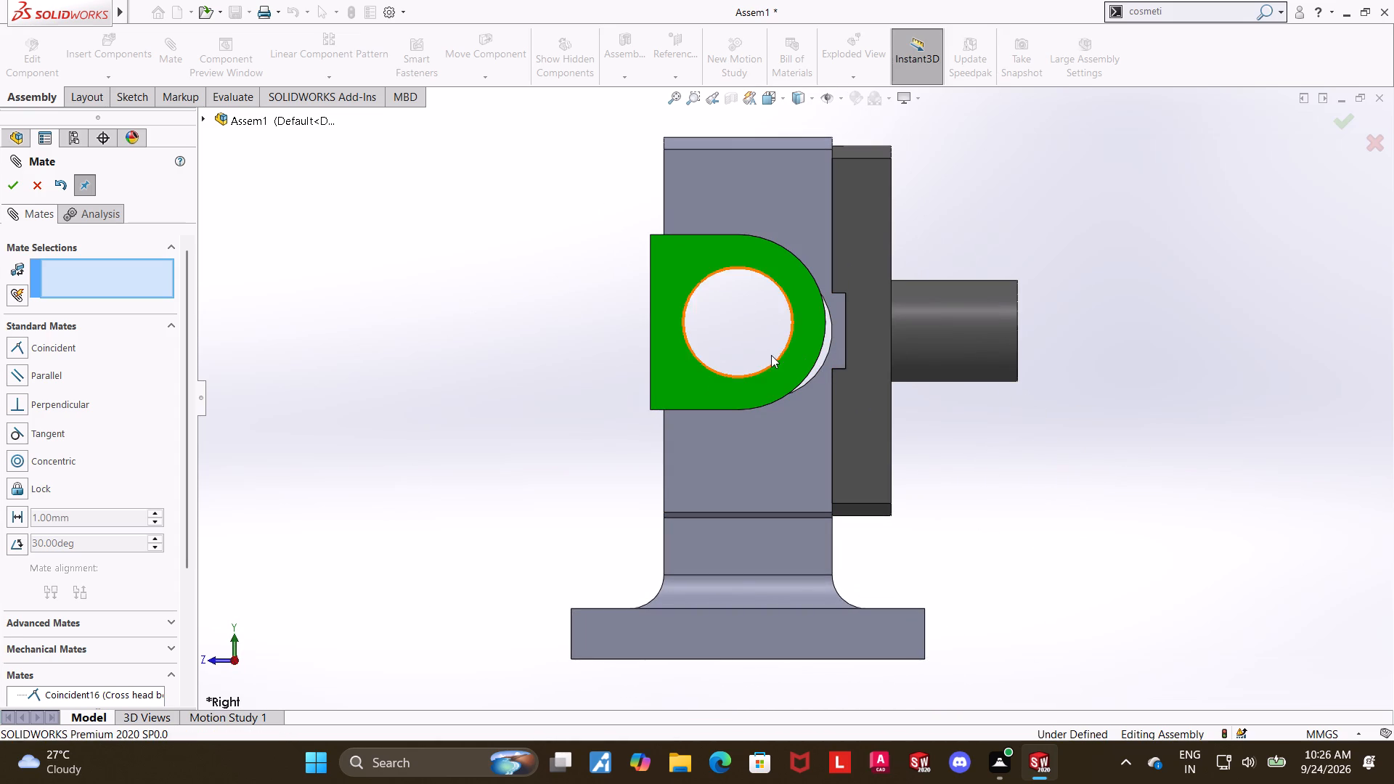
middle_drag(1067, 460, 1135, 436)
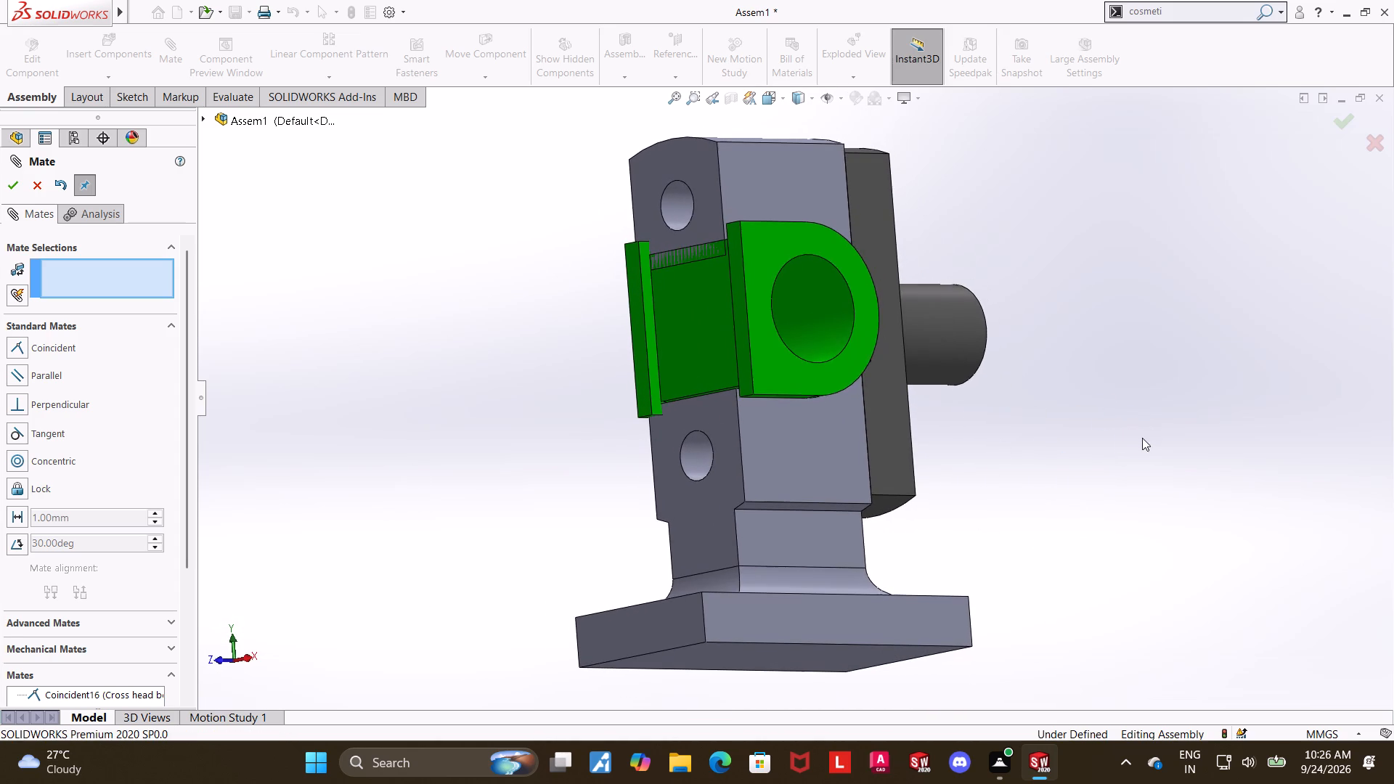
Move the Brasses out of the cross head body's opening and leave the Mate command.
scroll(727, 364, down, 4)
drag(733, 345, 731, 360)
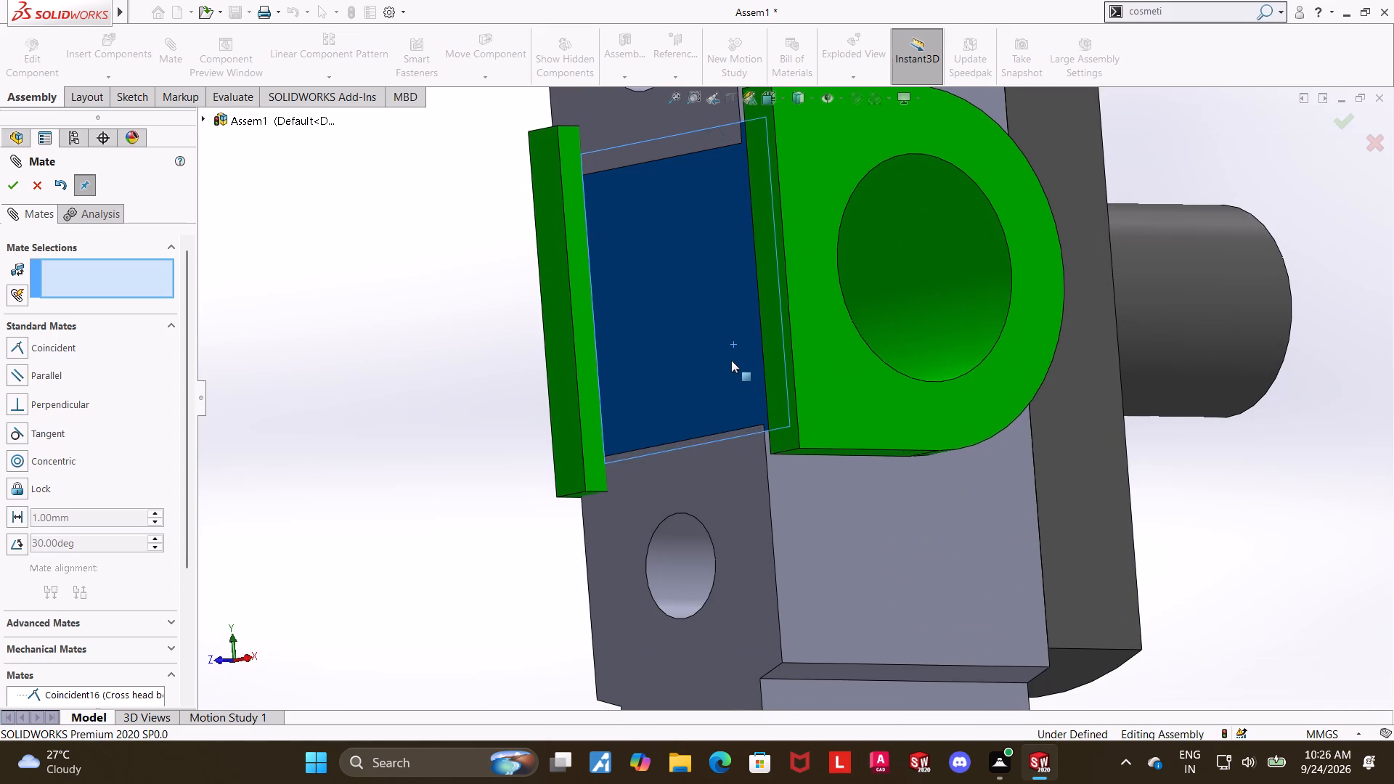
drag(731, 360, 730, 369)
scroll(1283, 482, up, 3)
middle_drag(1189, 434, 1178, 446)
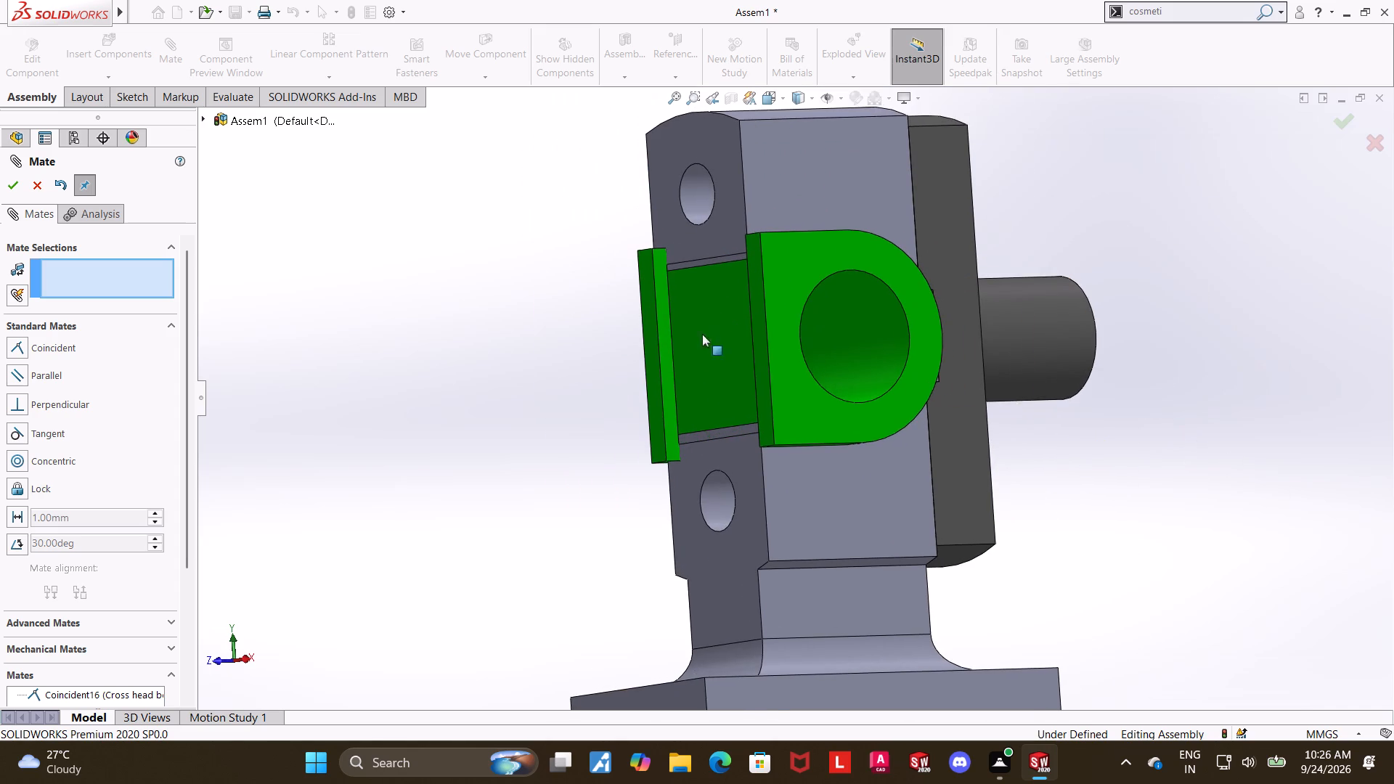
scroll(705, 353, down, 1)
drag(757, 372, 515, 367)
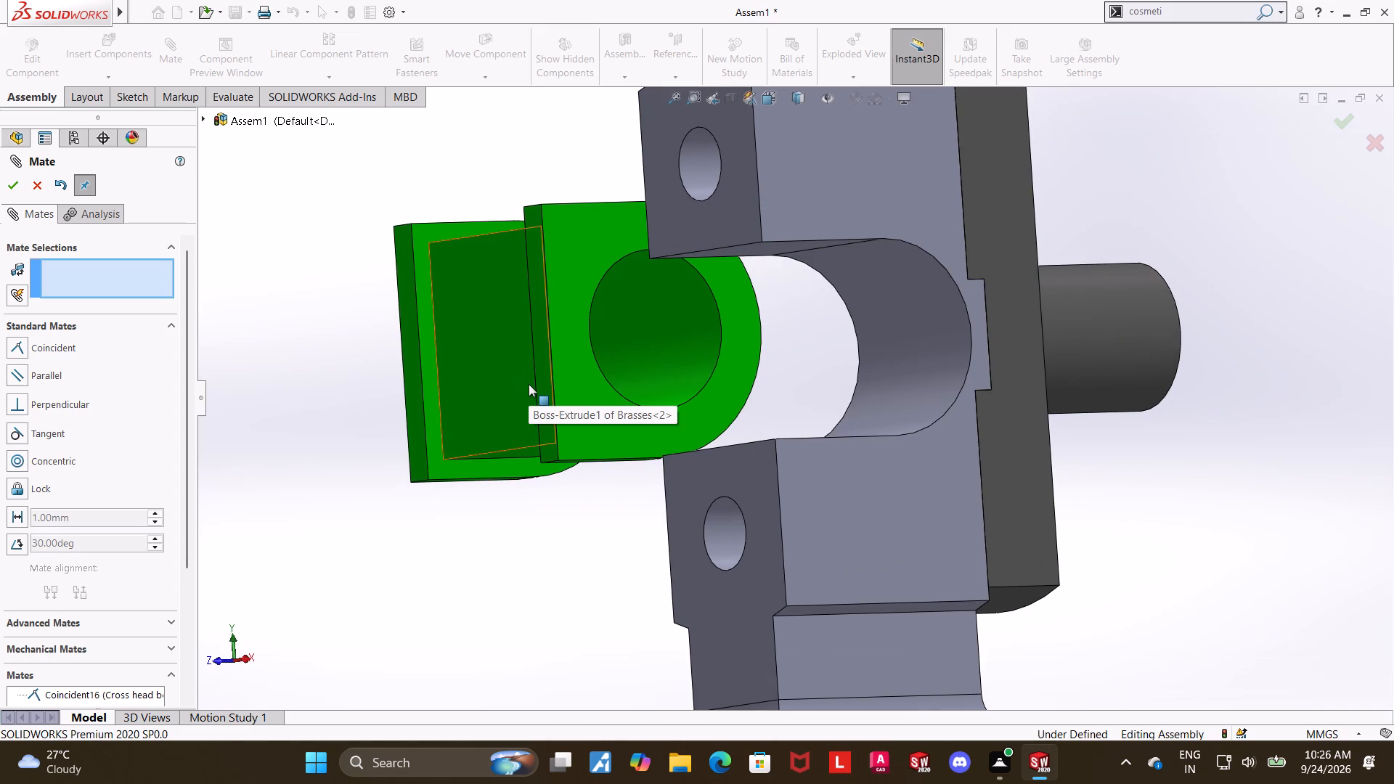
drag(529, 384, 514, 383)
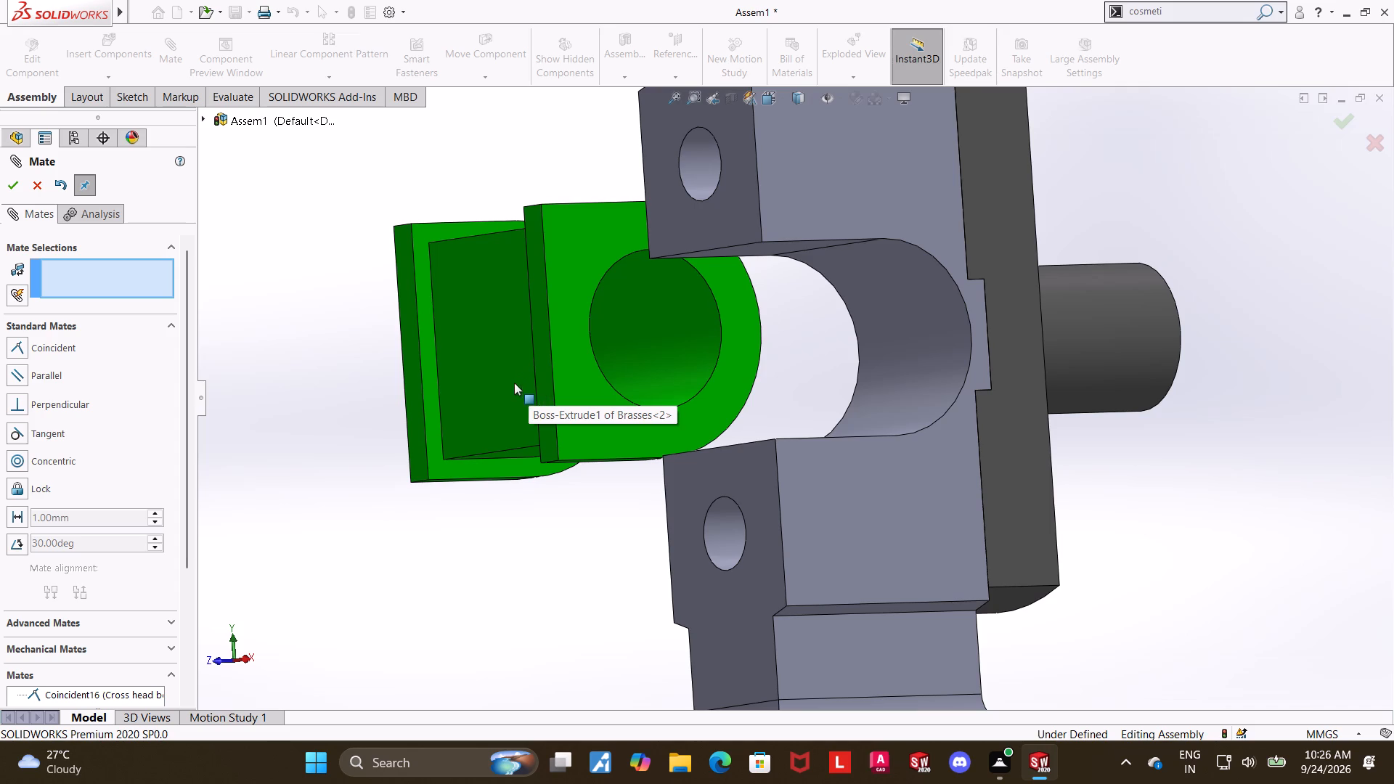
drag(514, 383, 479, 384)
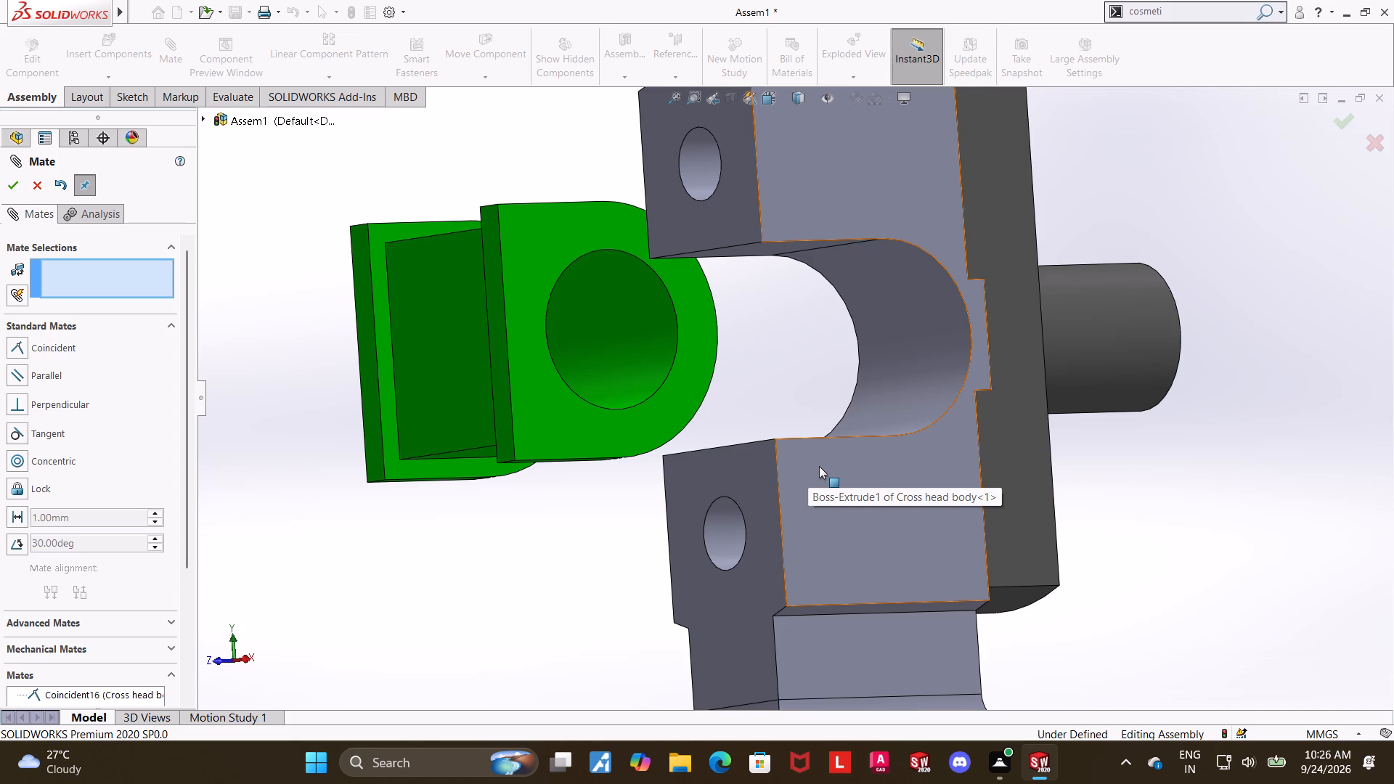
click(31, 189)
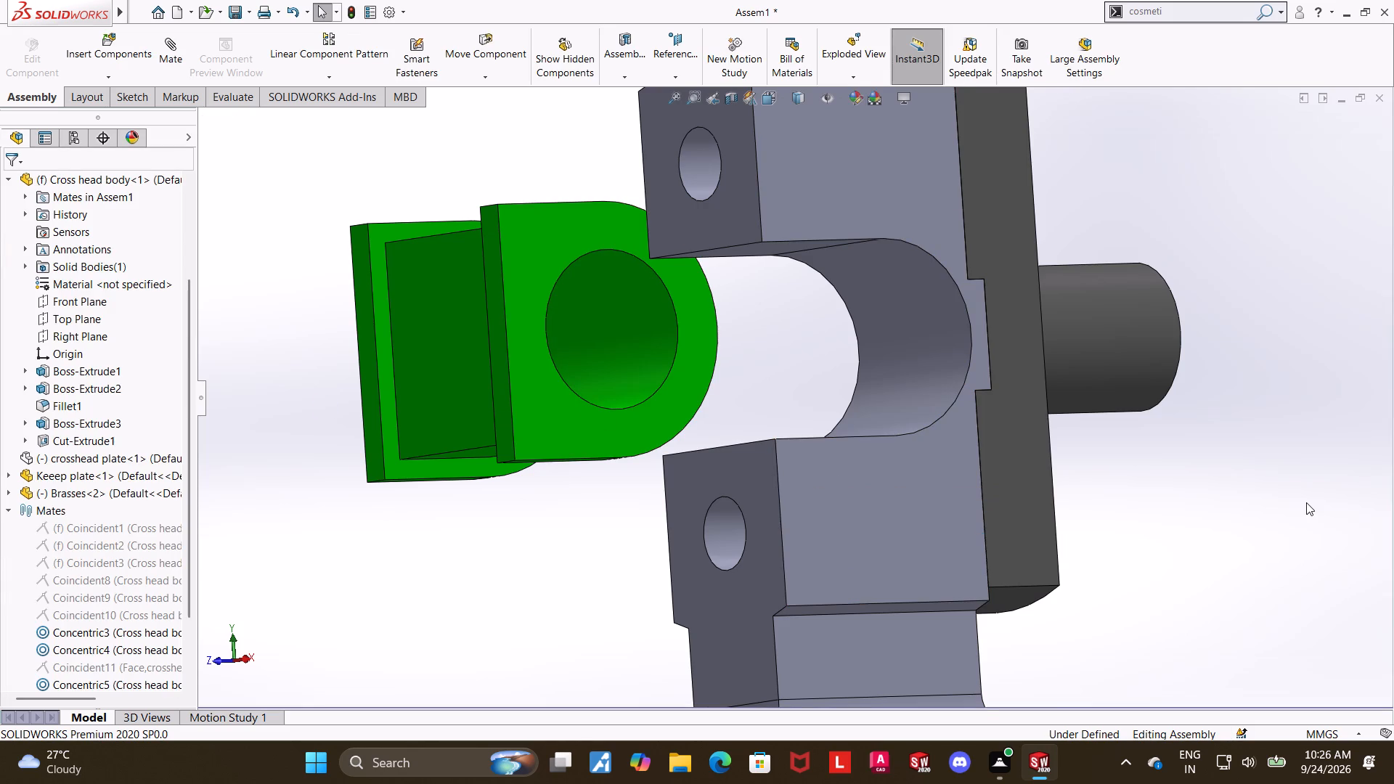
click(1306, 502)
middle_drag(1153, 483, 1122, 497)
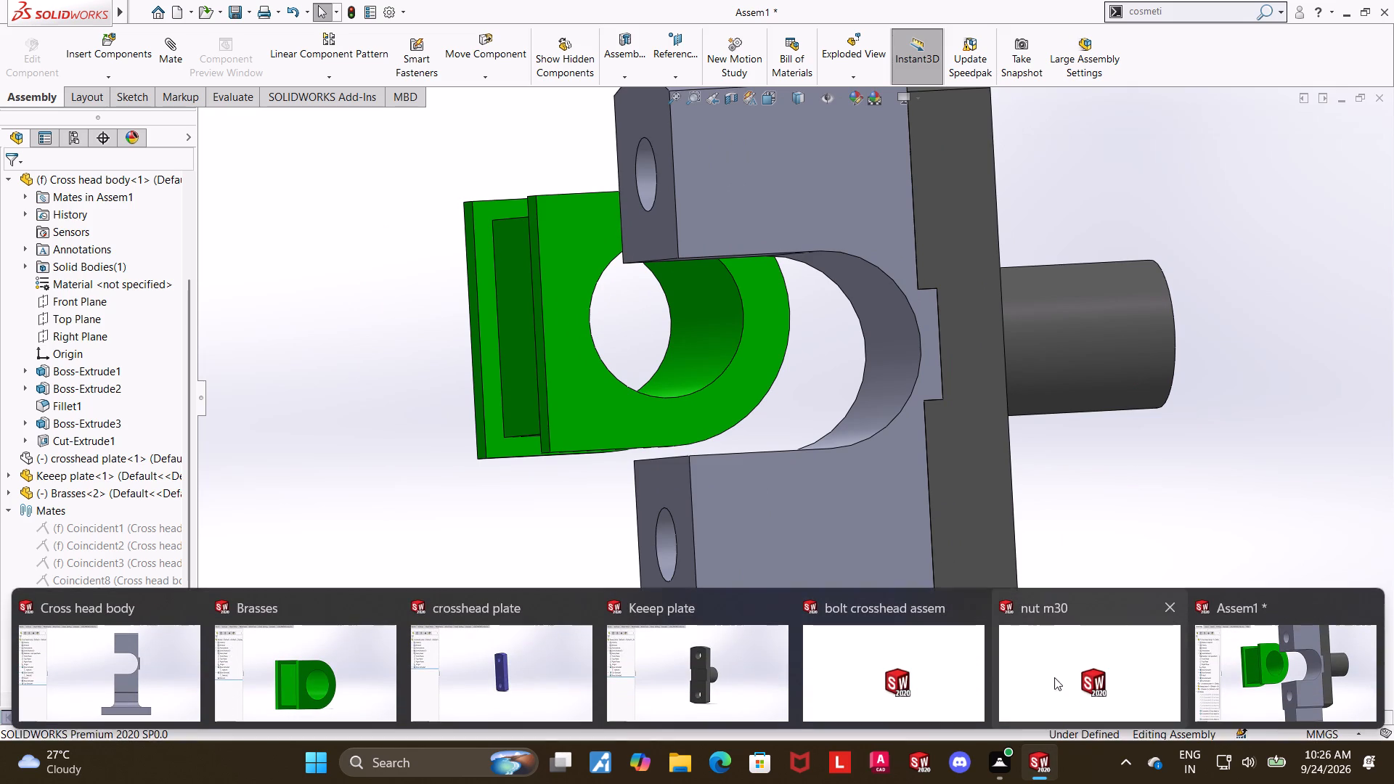
Switch to the Brasses part and open Sketch1 of Boss-Extrude1 for editing in the Front view.
click(330, 689)
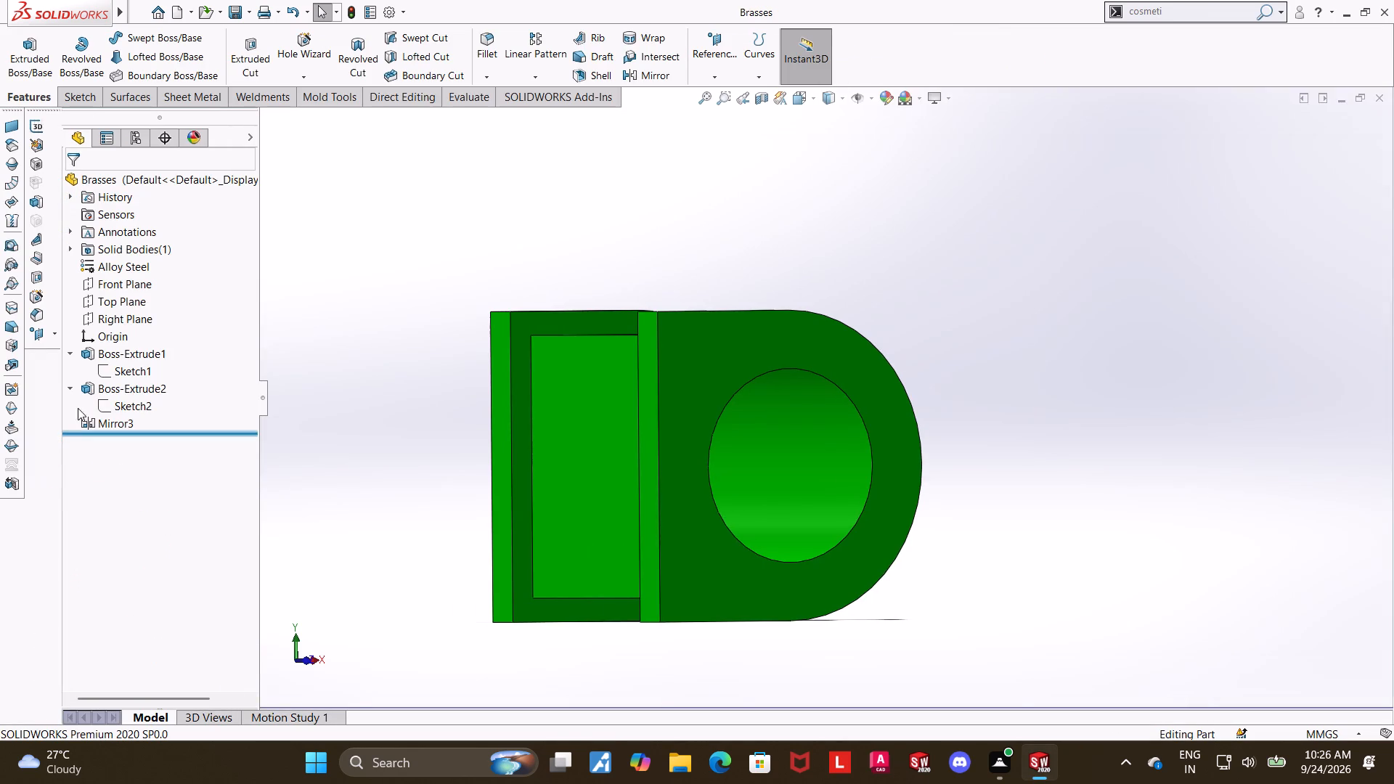
click(118, 362)
click(125, 368)
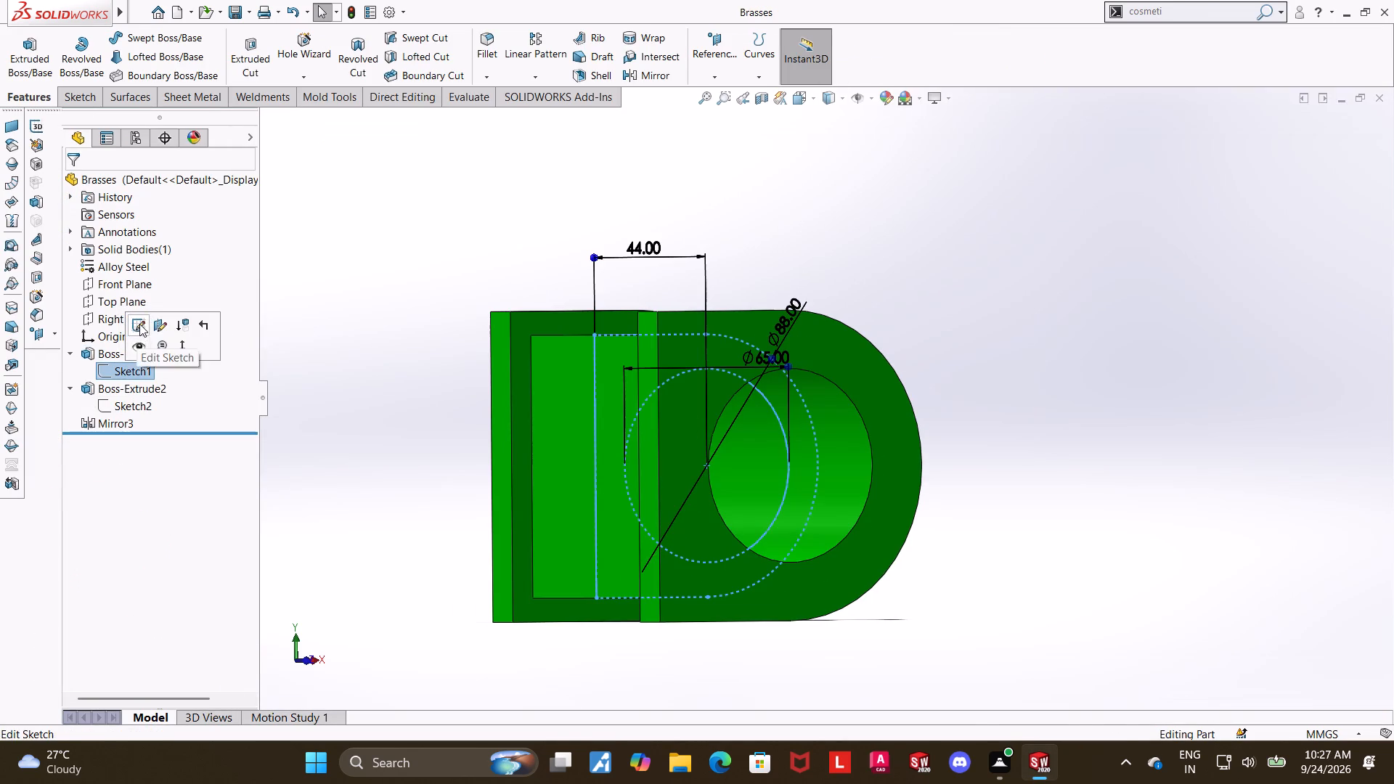
click(139, 324)
middle_drag(1144, 409, 1095, 422)
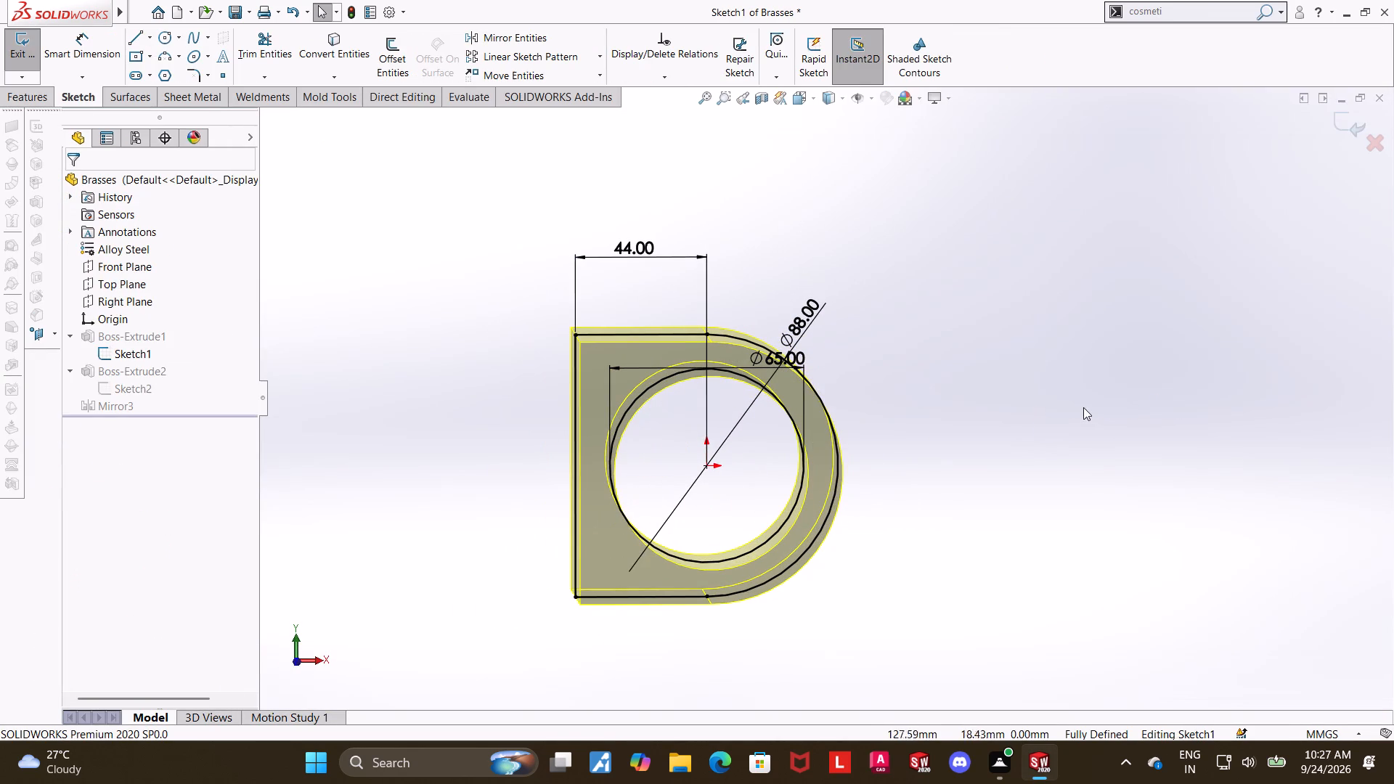
click(795, 105)
click(685, 444)
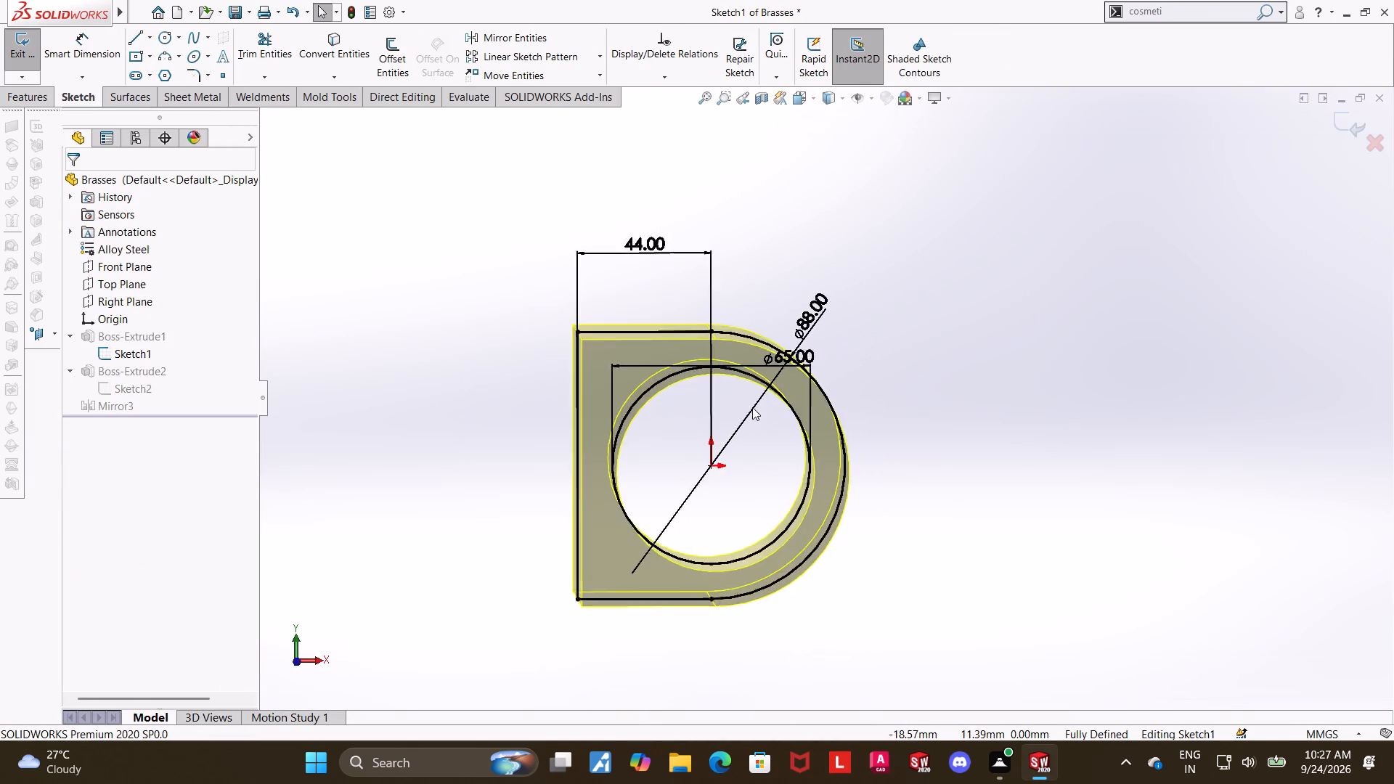
Set the outer arc's diameter in the Brasses sketch to 80 mm and exit the sketch.
double_click(983, 235)
drag(1010, 238, 966, 231)
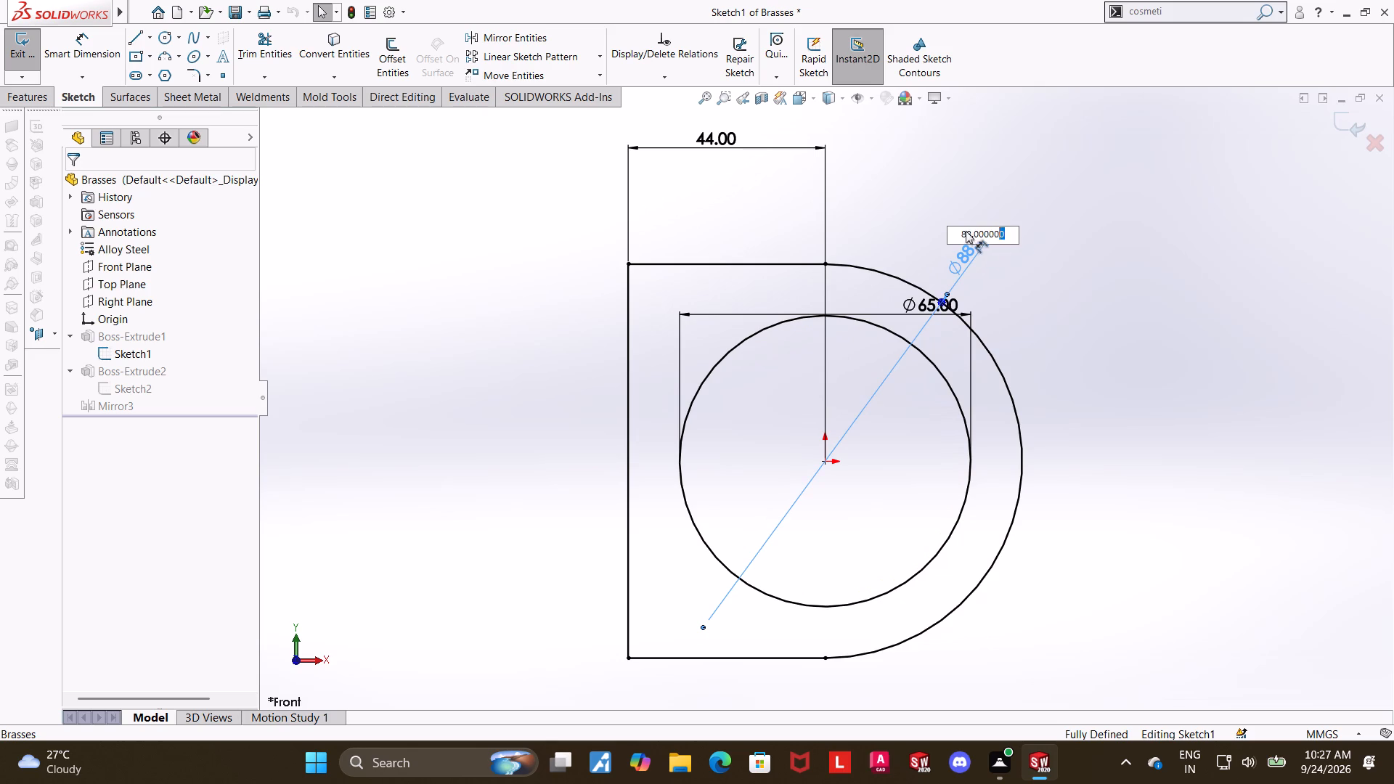
drag(966, 231, 925, 228)
text(80)
key(Return)
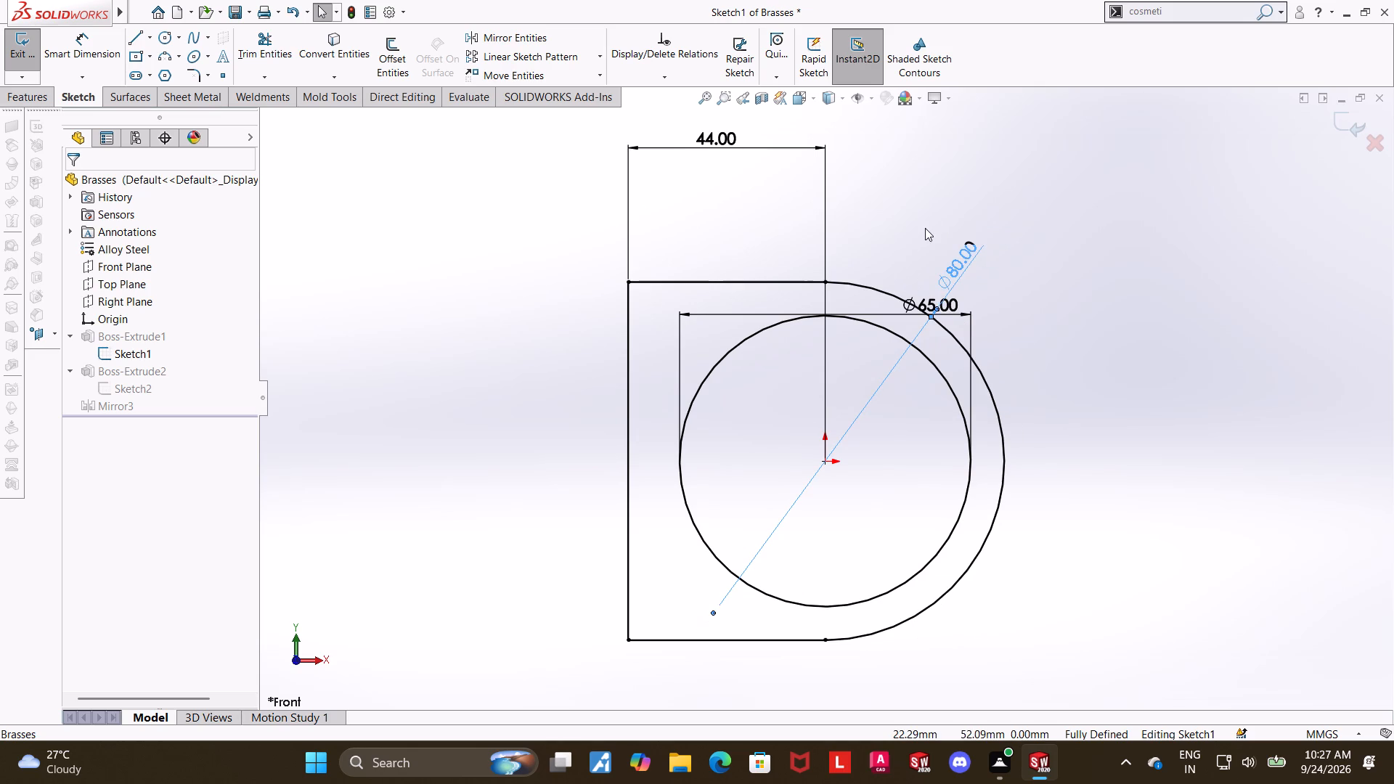
double_click(963, 258)
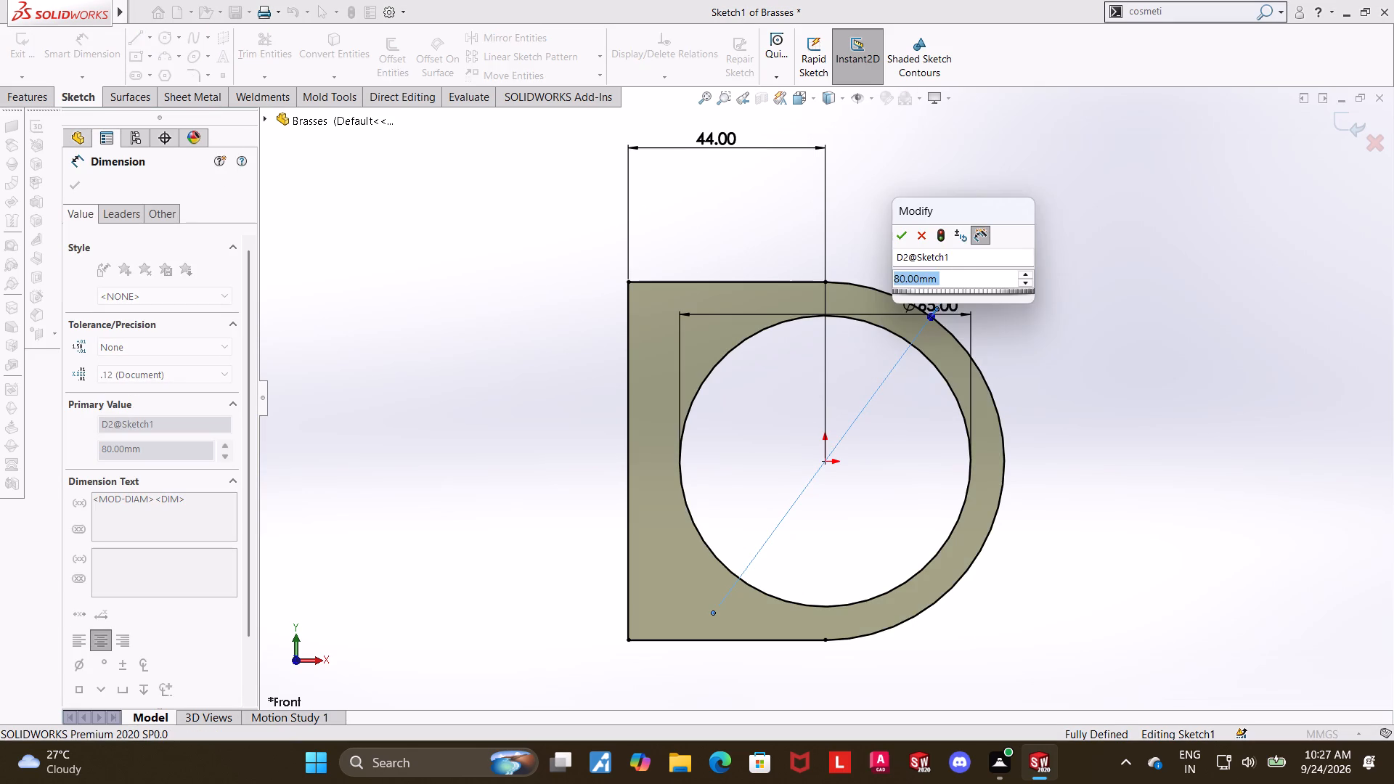
text(80)
key(Return)
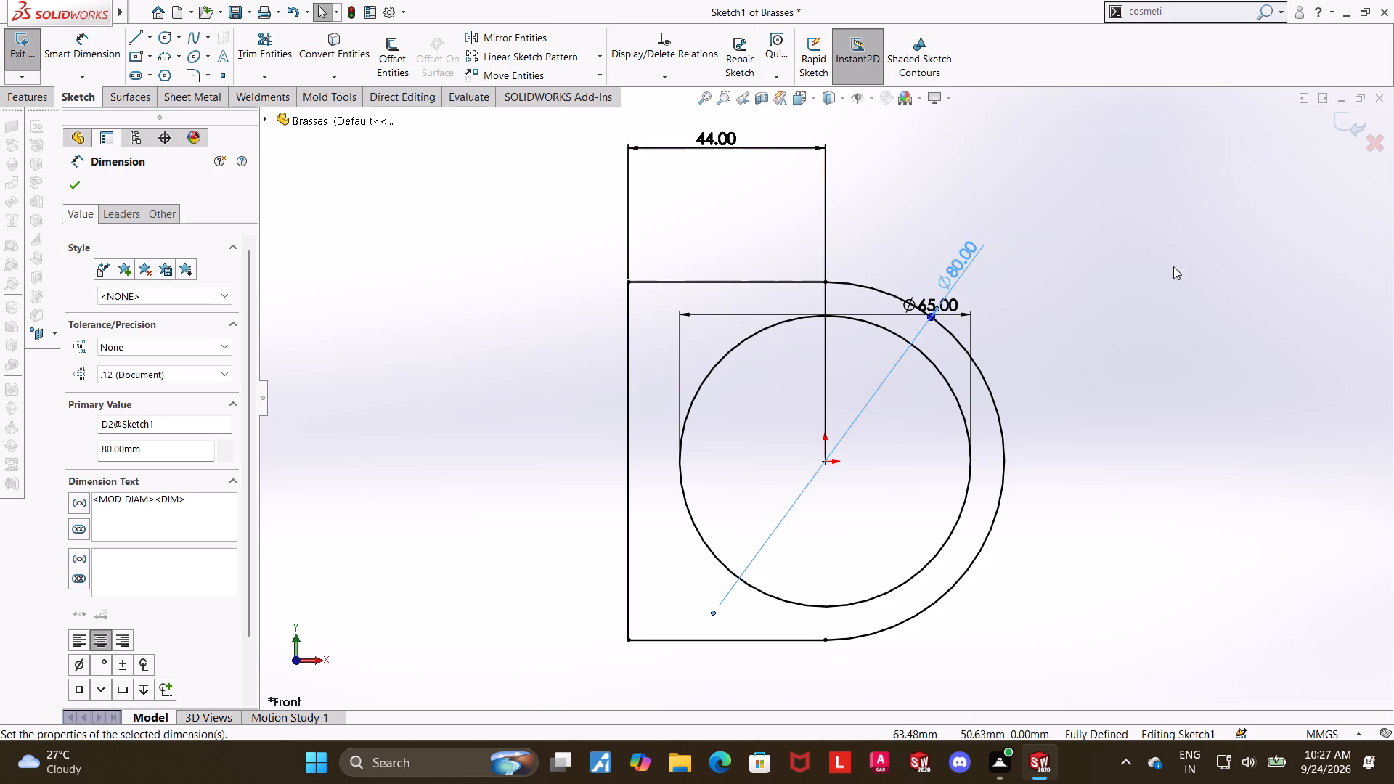
click(80, 184)
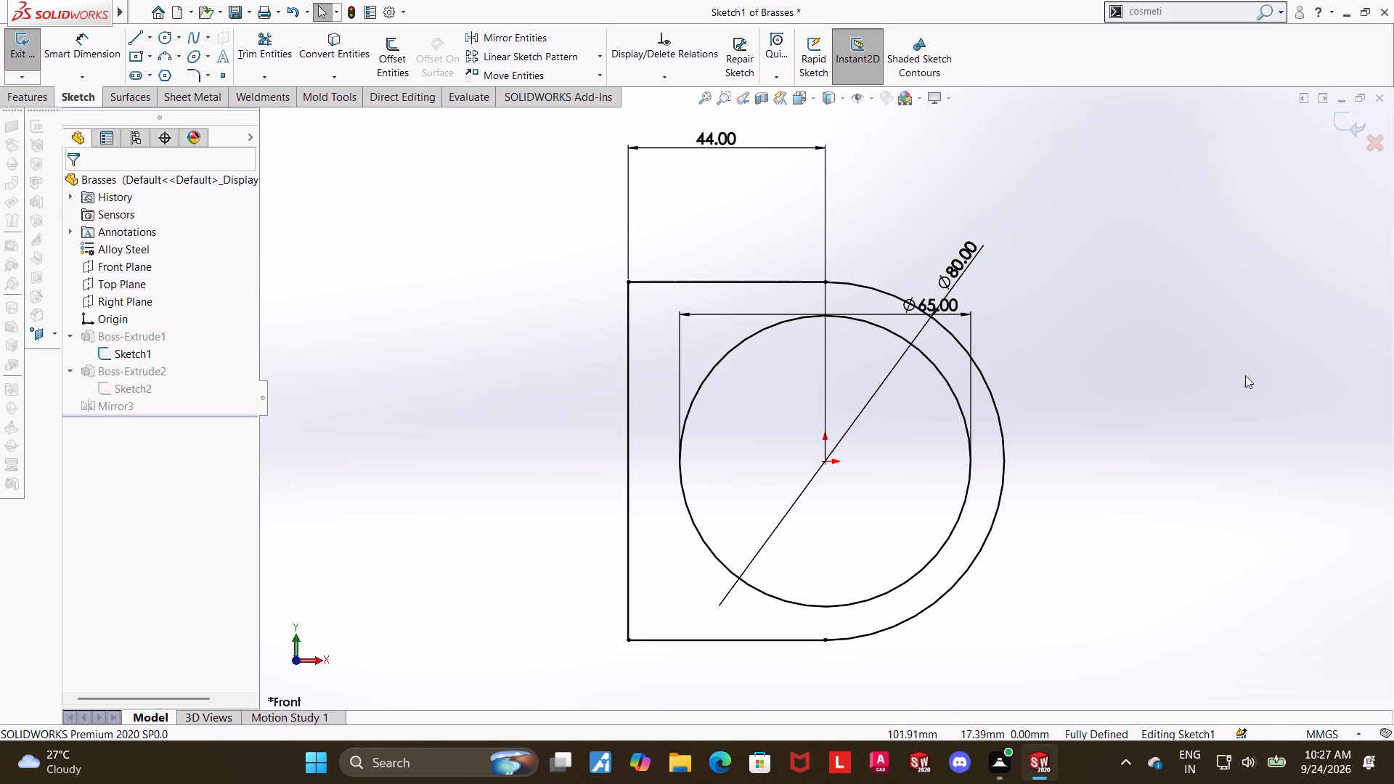
click(1216, 372)
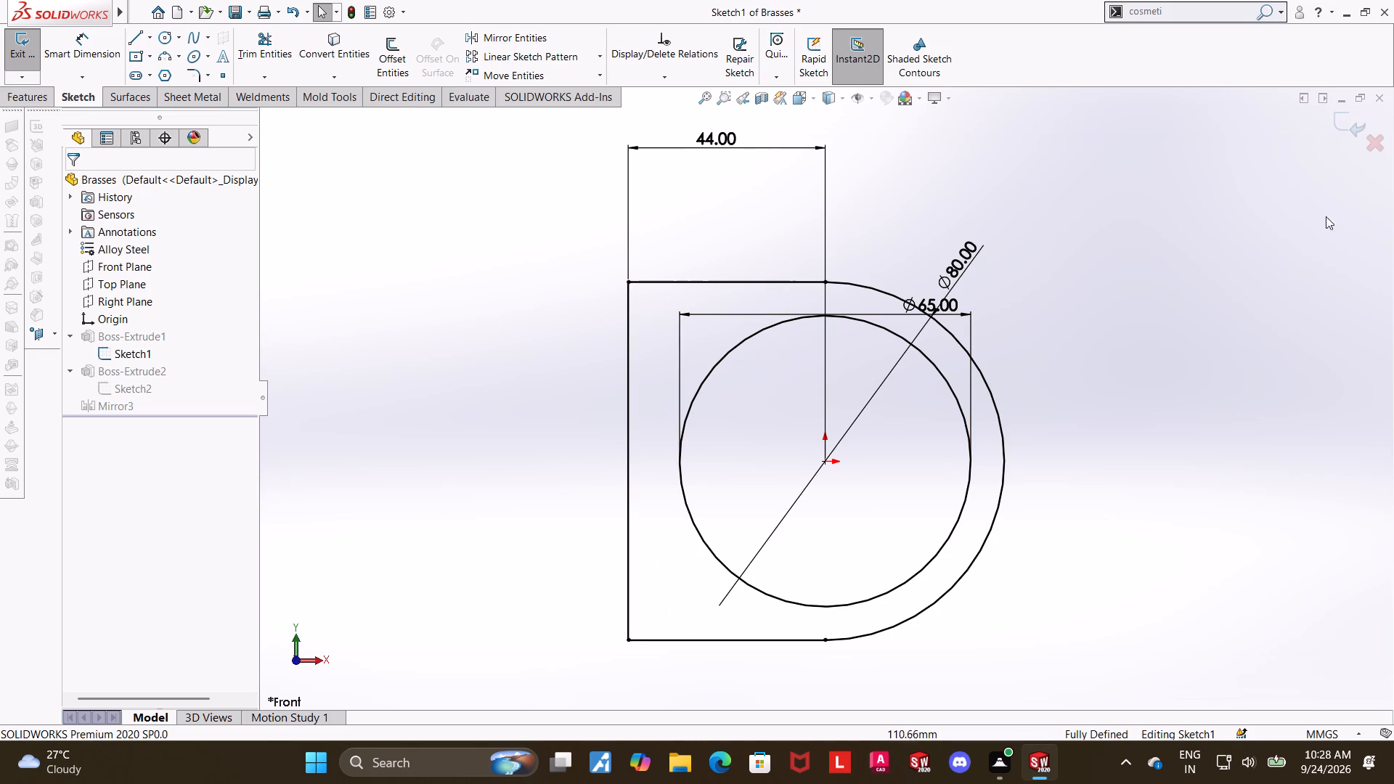
click(1340, 126)
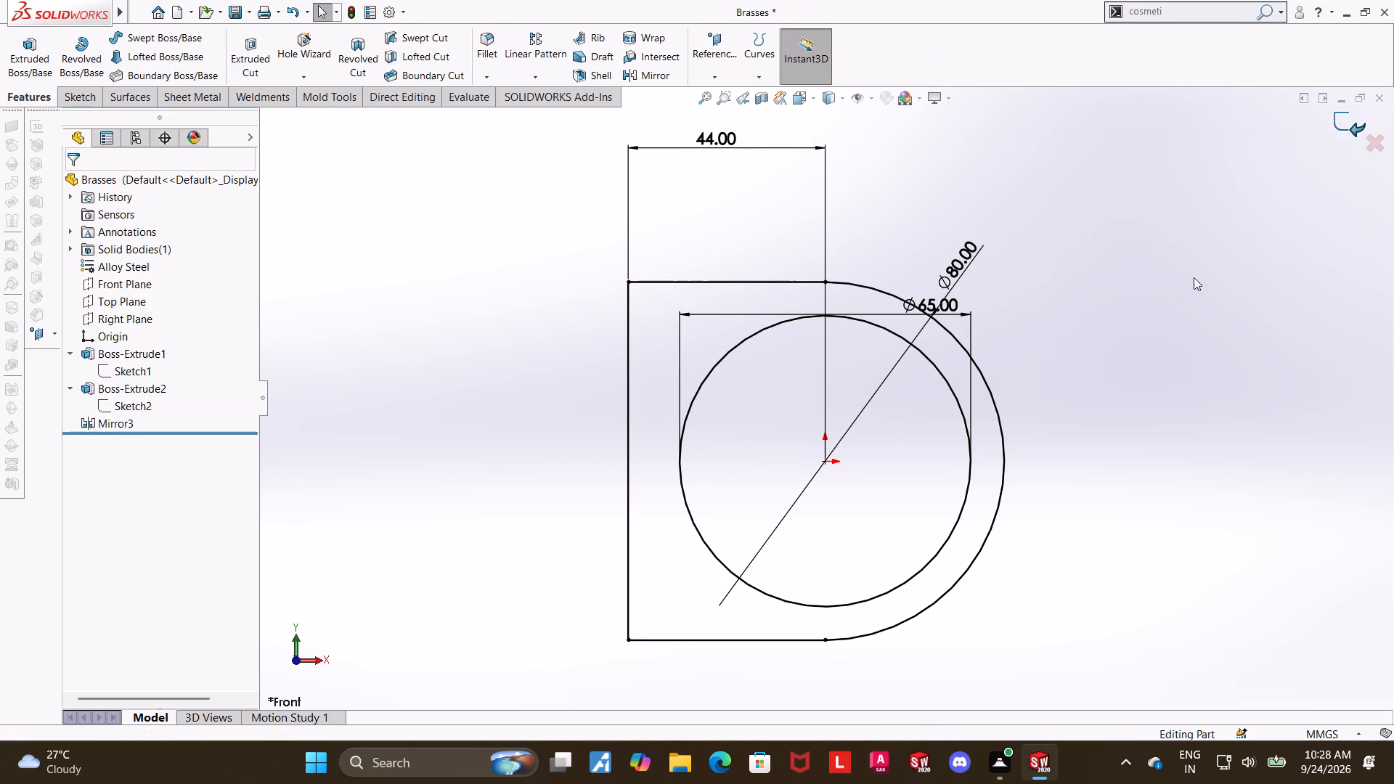
Check the rebuilt Brasses at an angle and save the part.
scroll(1174, 317, up, 4)
scroll(1056, 371, up, 1)
middle_drag(1056, 371, 1101, 396)
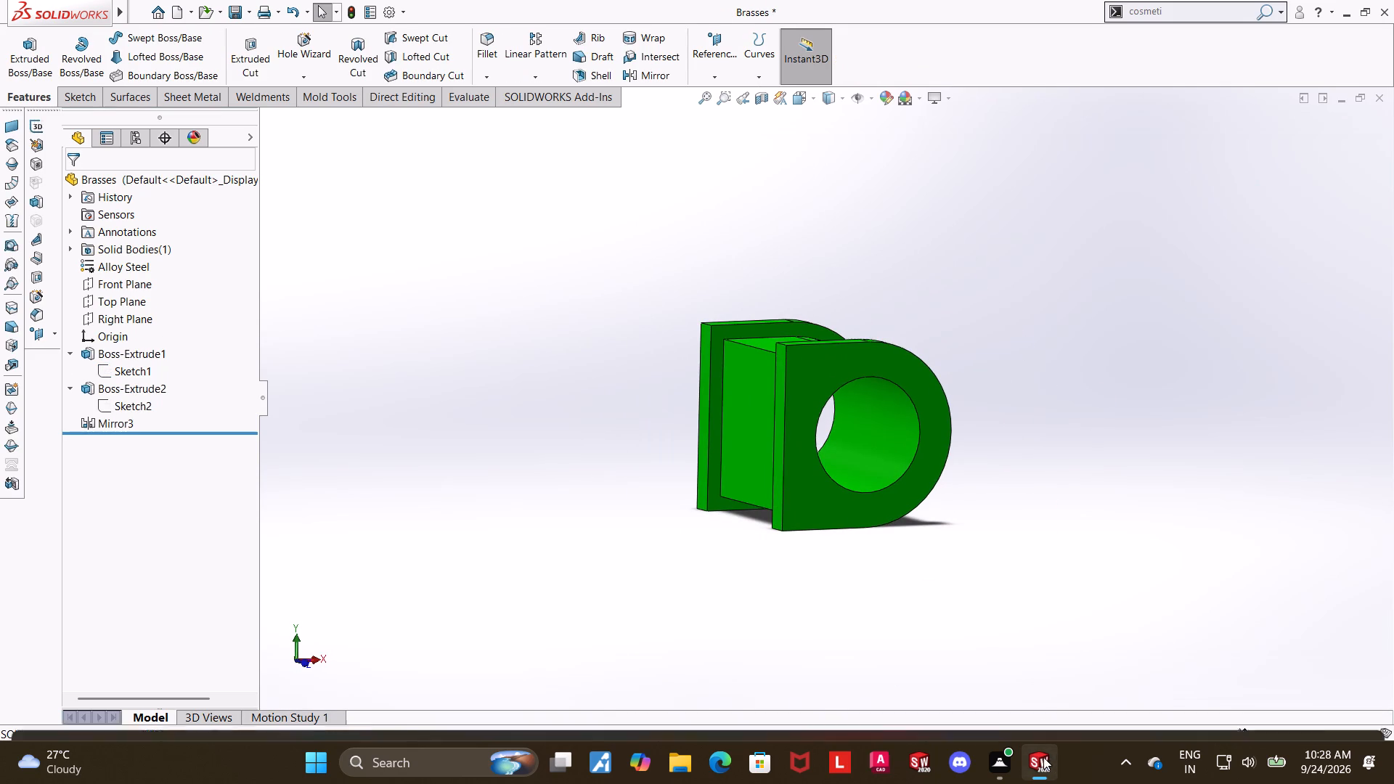
click(232, 9)
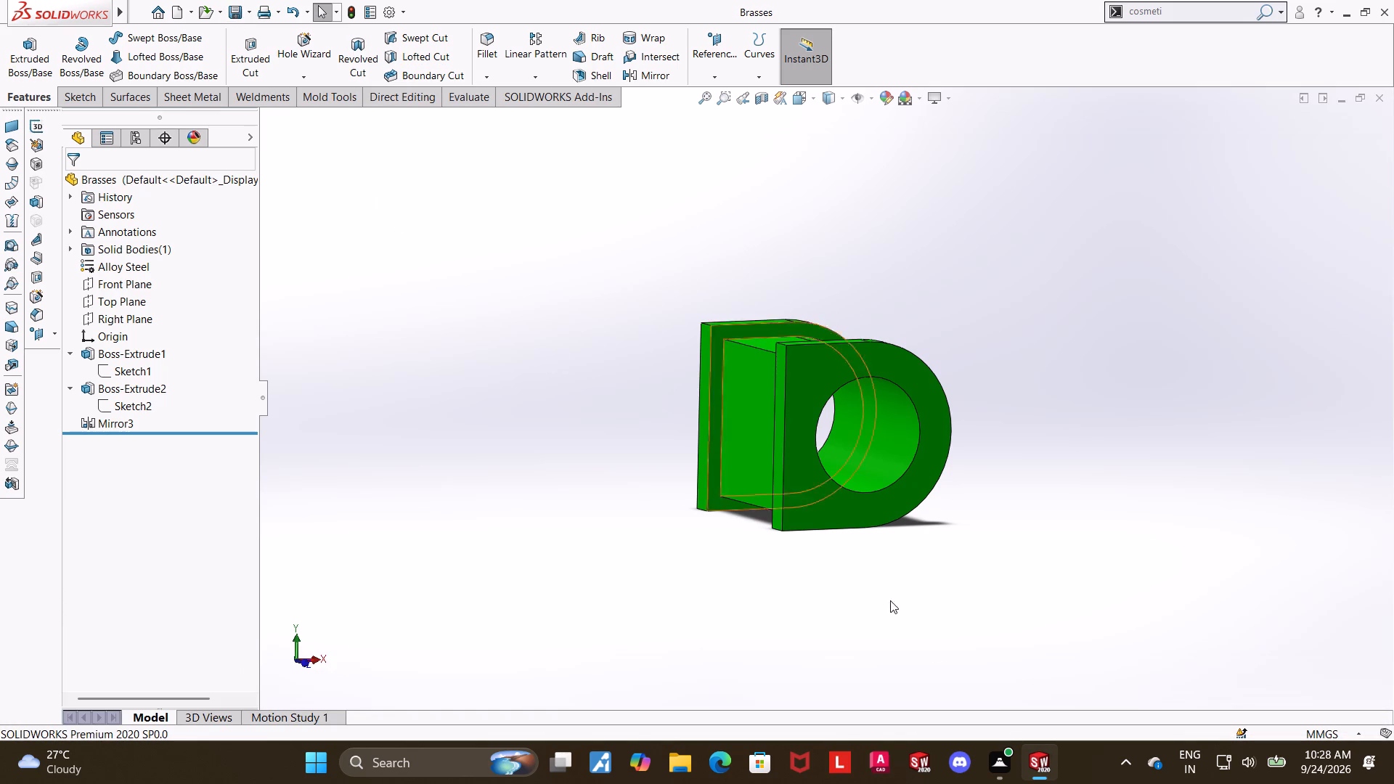
Switch to the Assem1 assembly and move the resized Brasses clear of the cross head body's opening.
click(1287, 674)
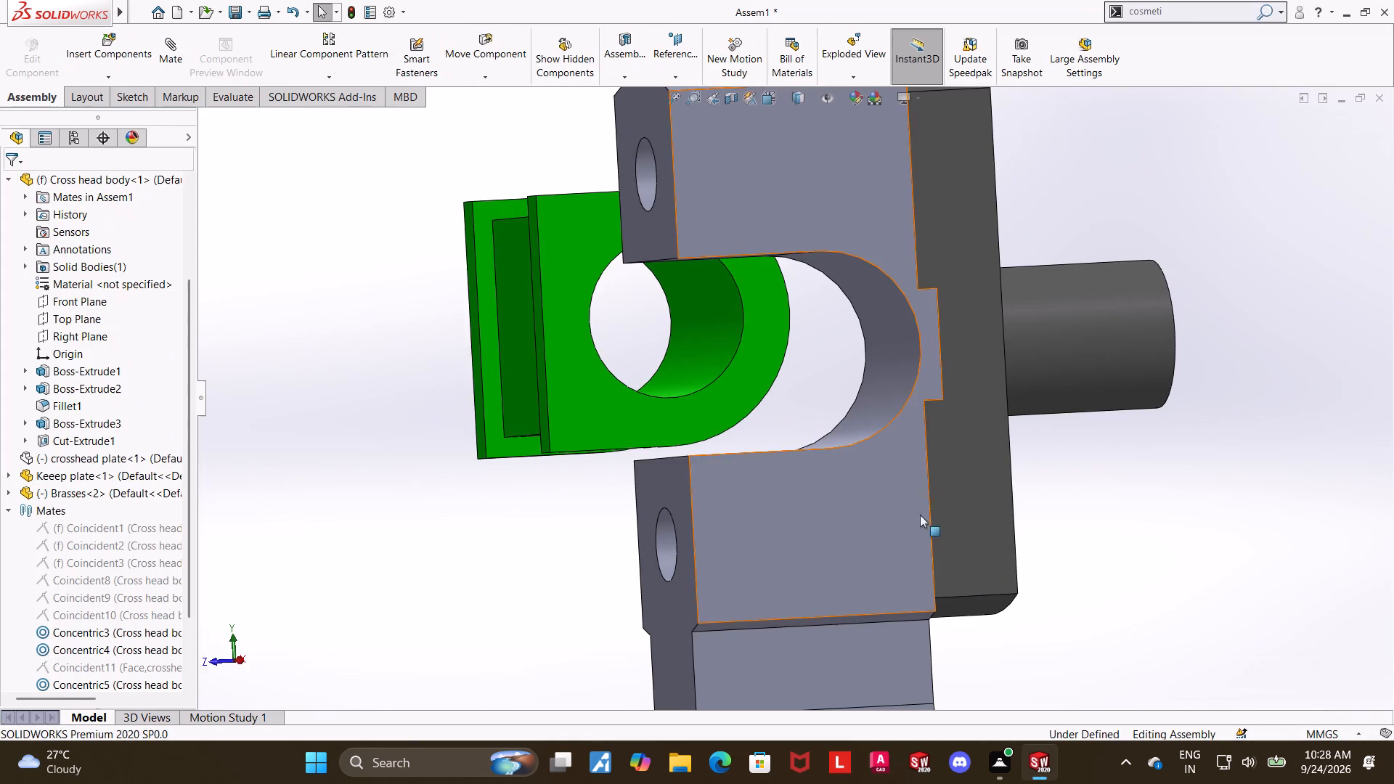
drag(590, 356, 596, 404)
click(408, 453)
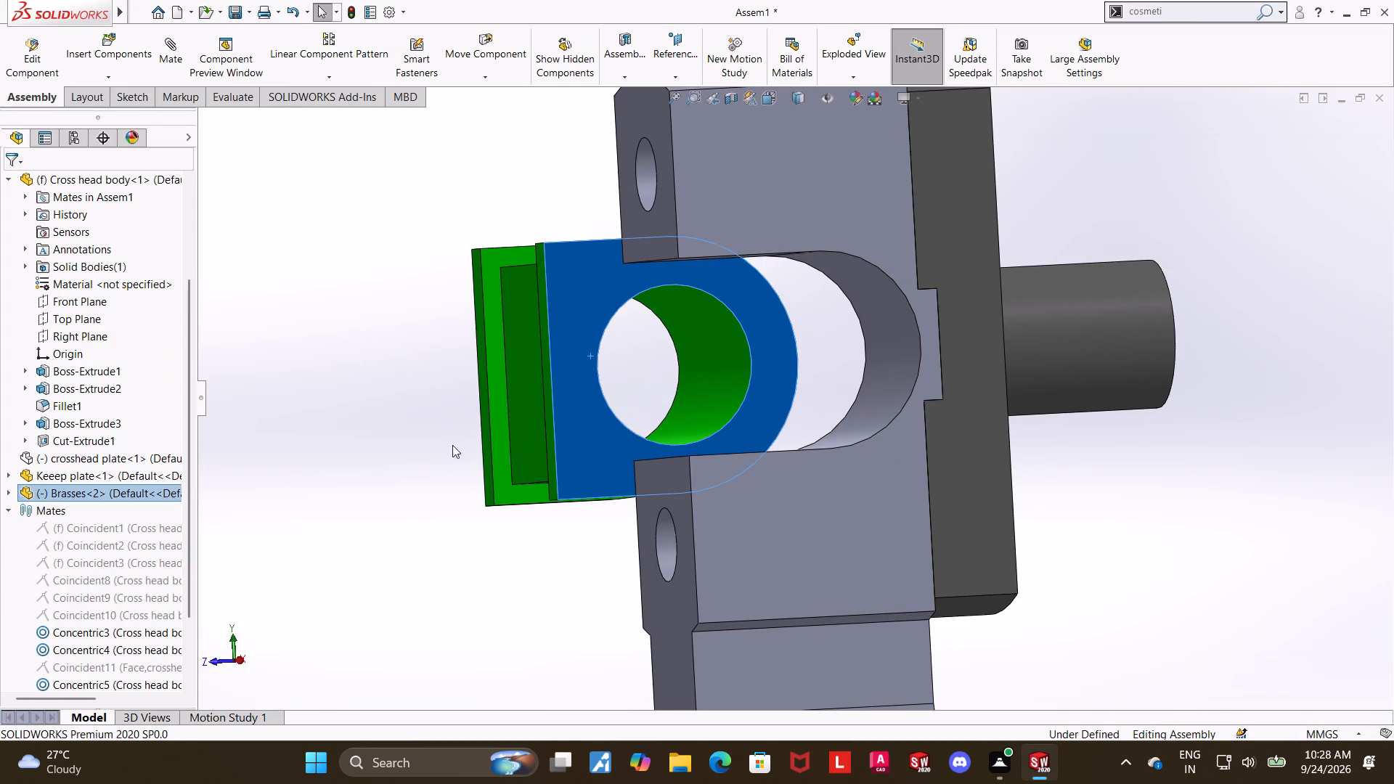
scroll(123, 621, down, 5)
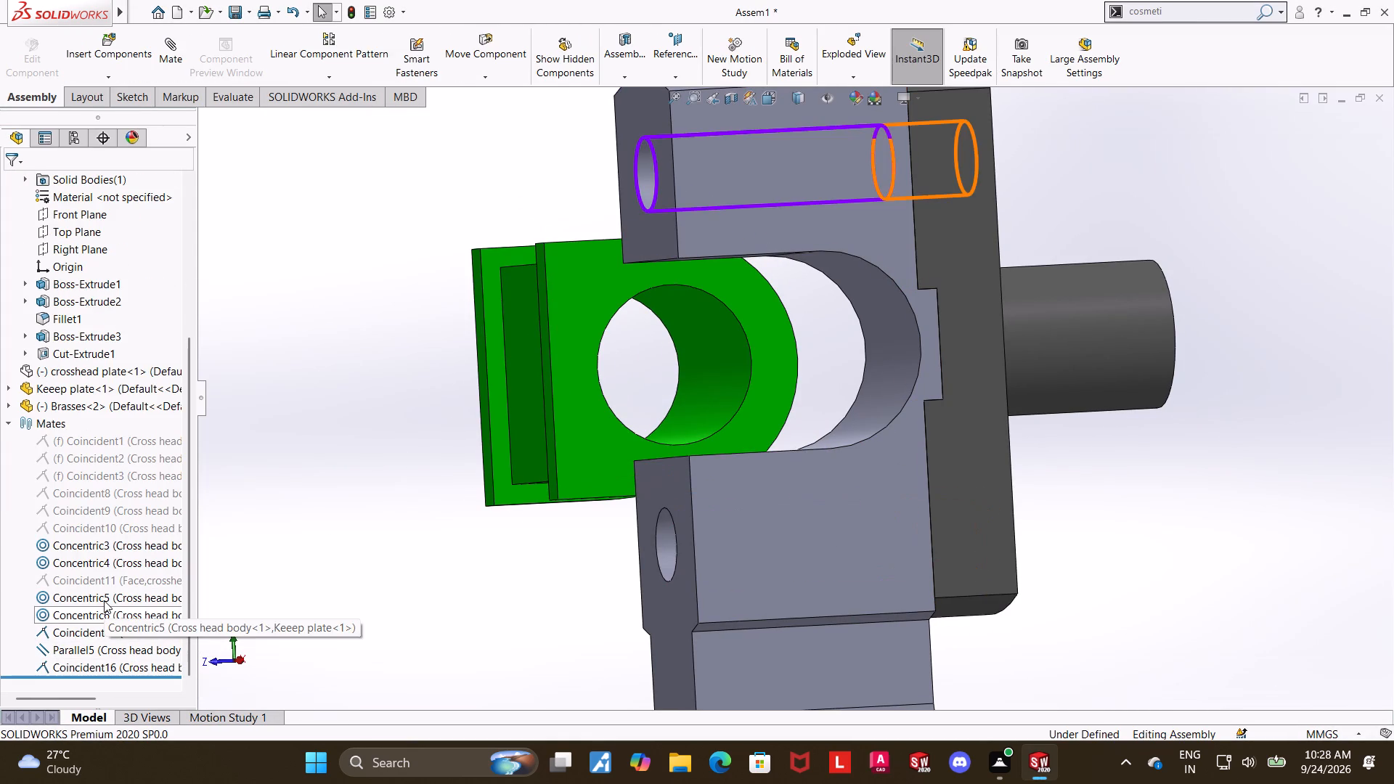
middle_drag(478, 411, 443, 425)
drag(488, 415, 417, 400)
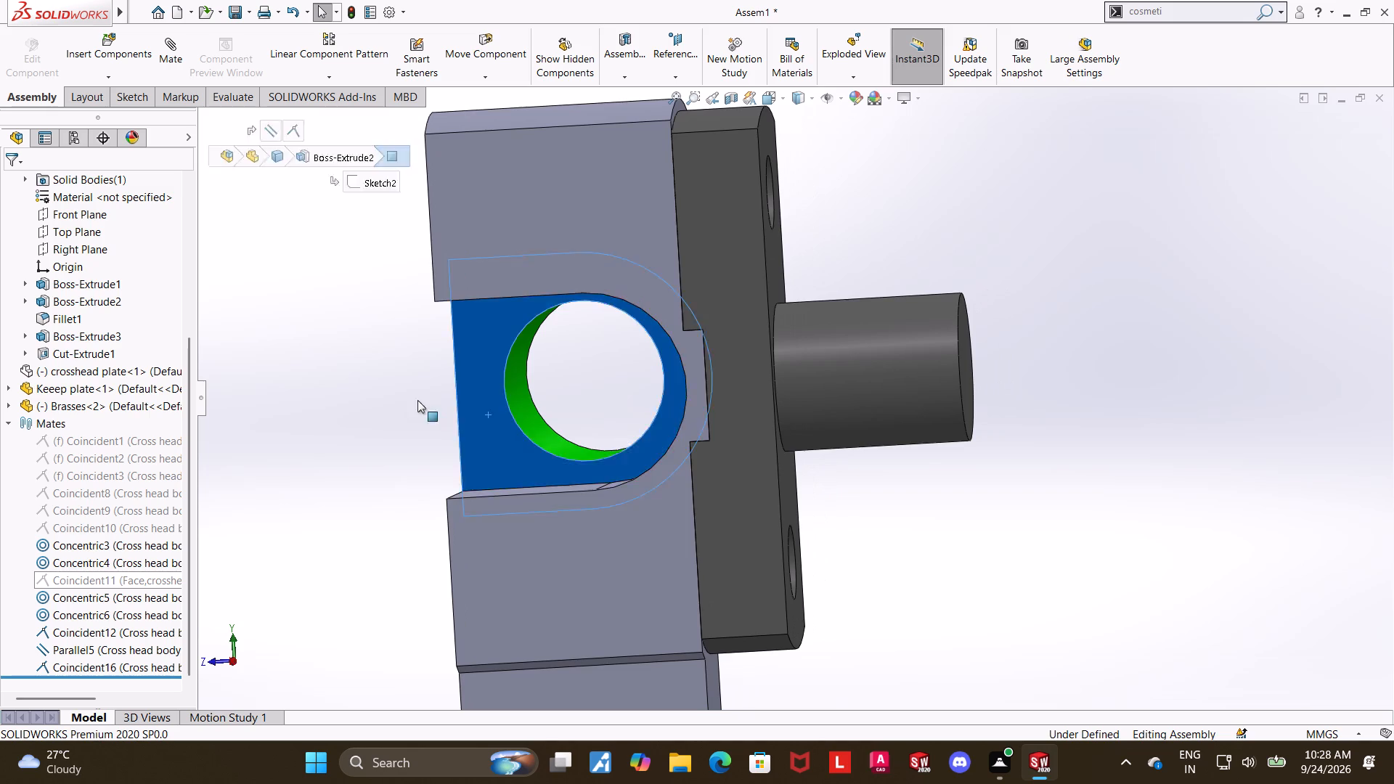
drag(417, 400, 312, 388)
click(364, 533)
Add a concentric mate between the Brasses' curved middle face and the body opening's round face, breaking other mates to satisfy it.
scroll(567, 364, down, 3)
middle_drag(627, 409, 601, 411)
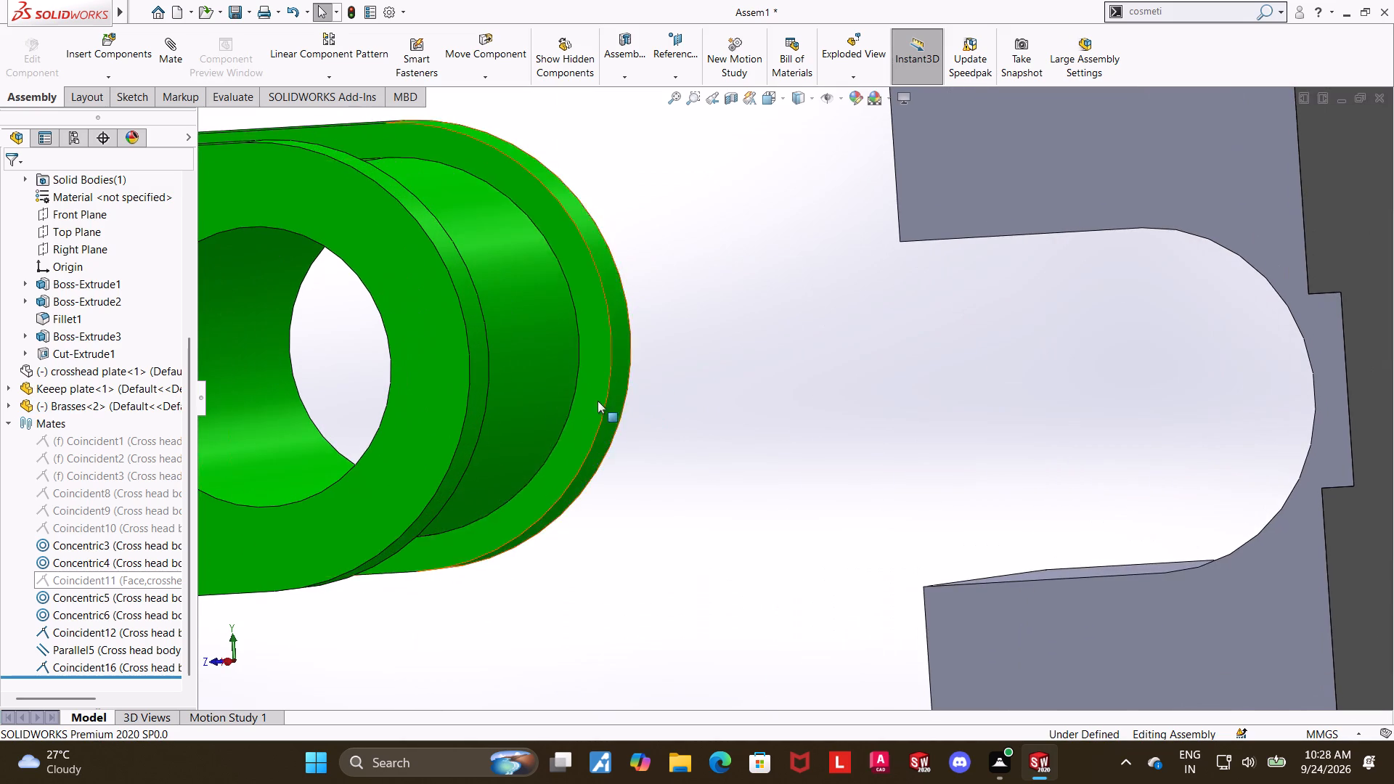
click(497, 369)
scroll(629, 448, up, 6)
middle_drag(680, 489, 769, 511)
ctrl+click(908, 397)
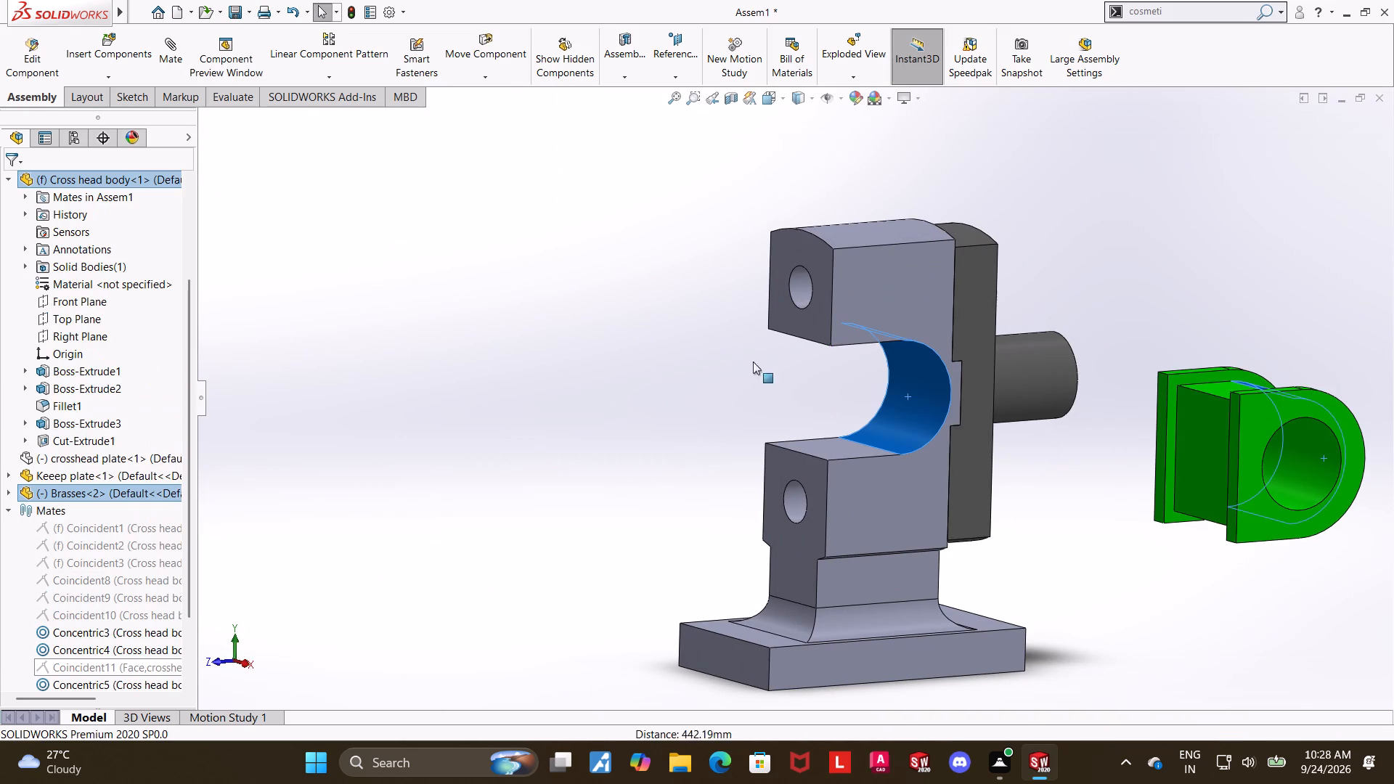
click(167, 57)
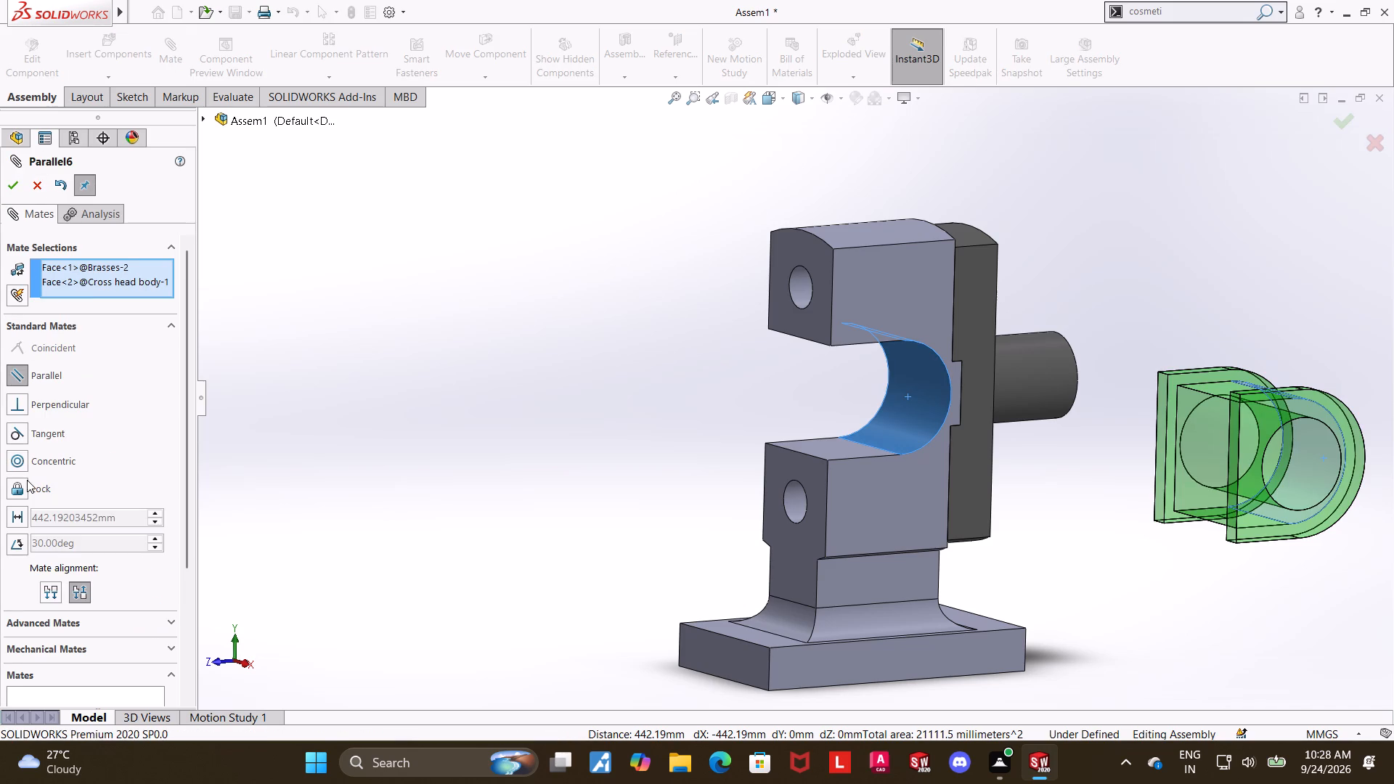
click(18, 462)
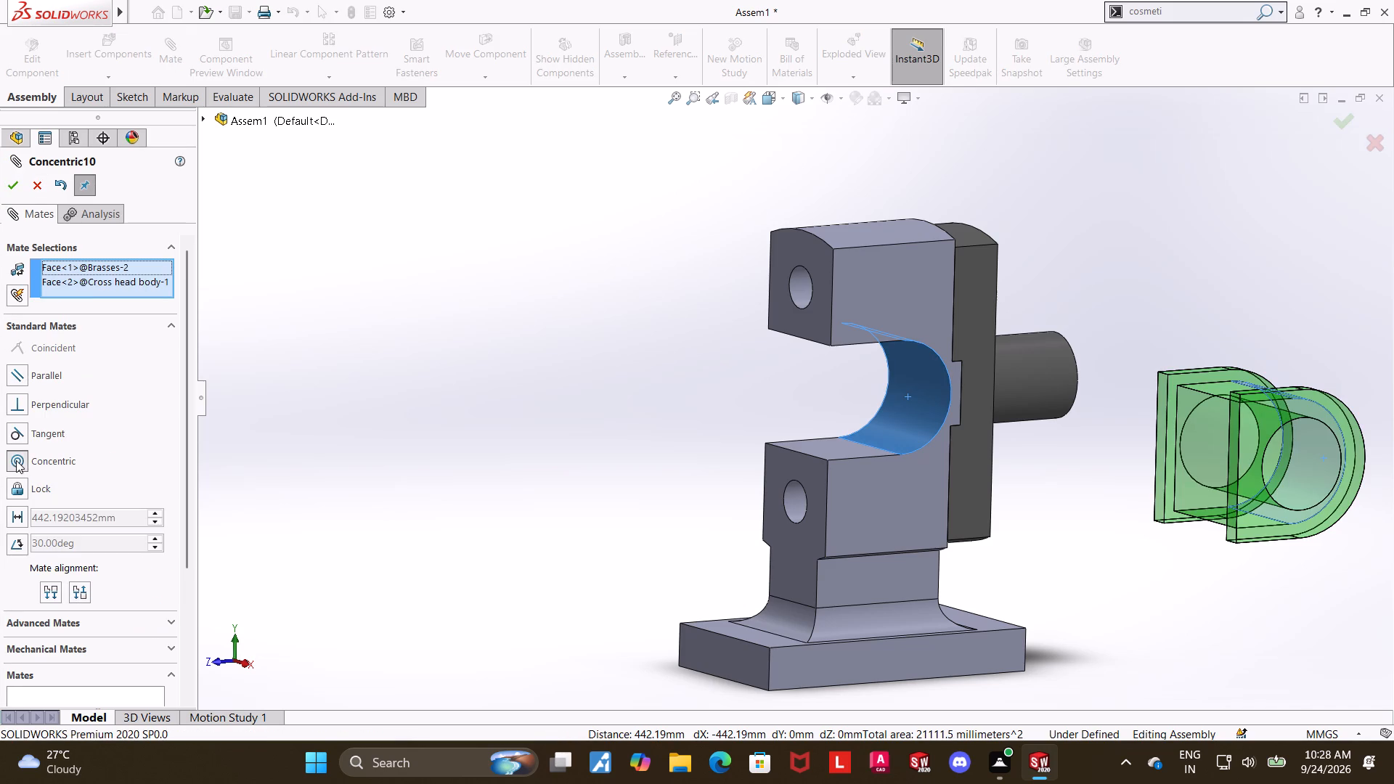
click(7, 186)
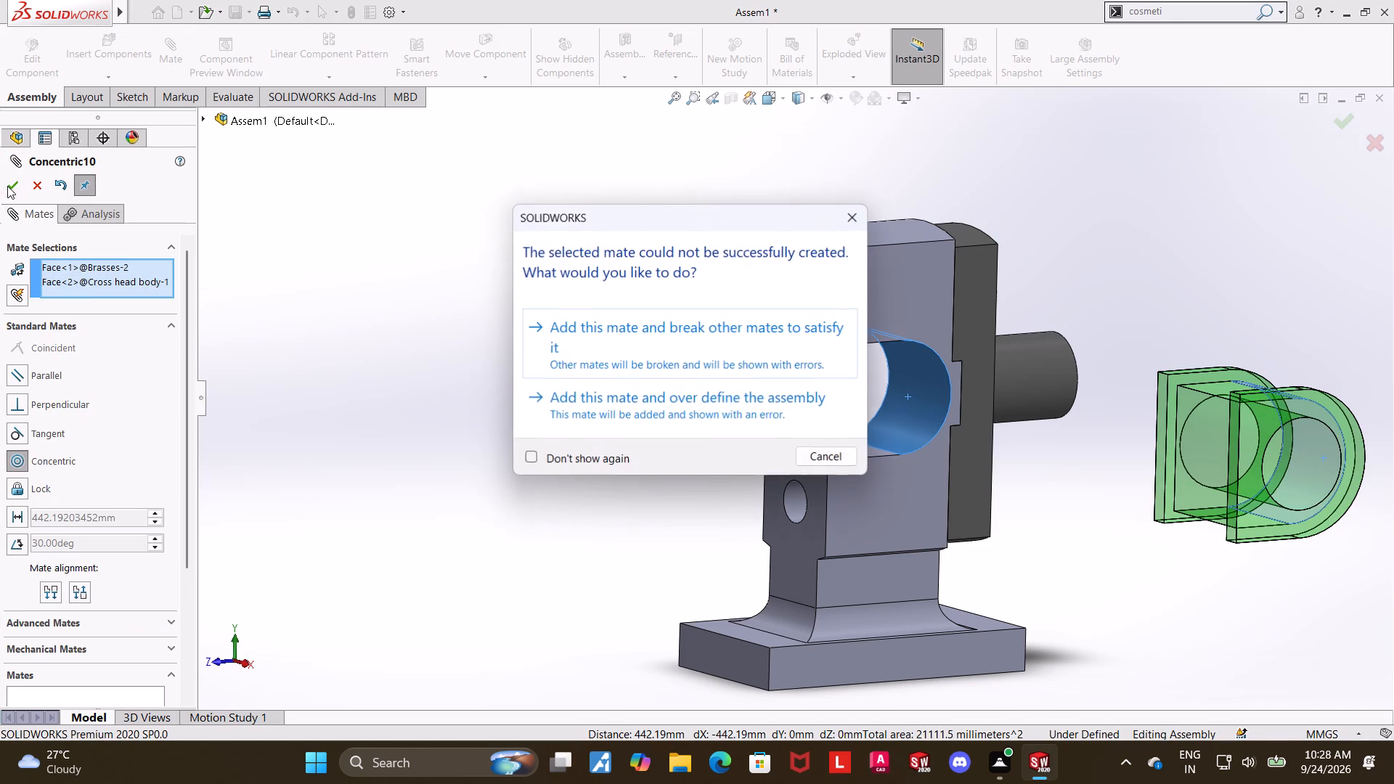
click(740, 359)
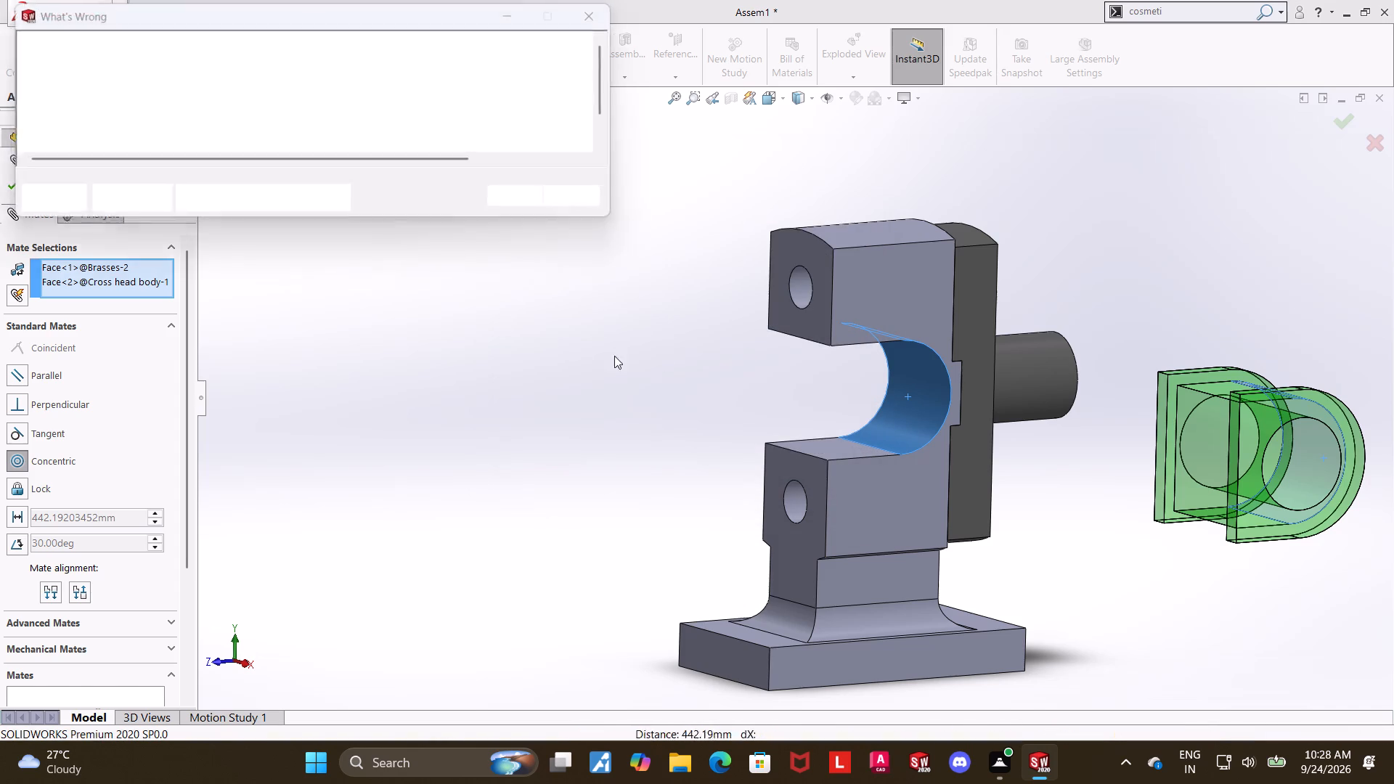
click(611, 20)
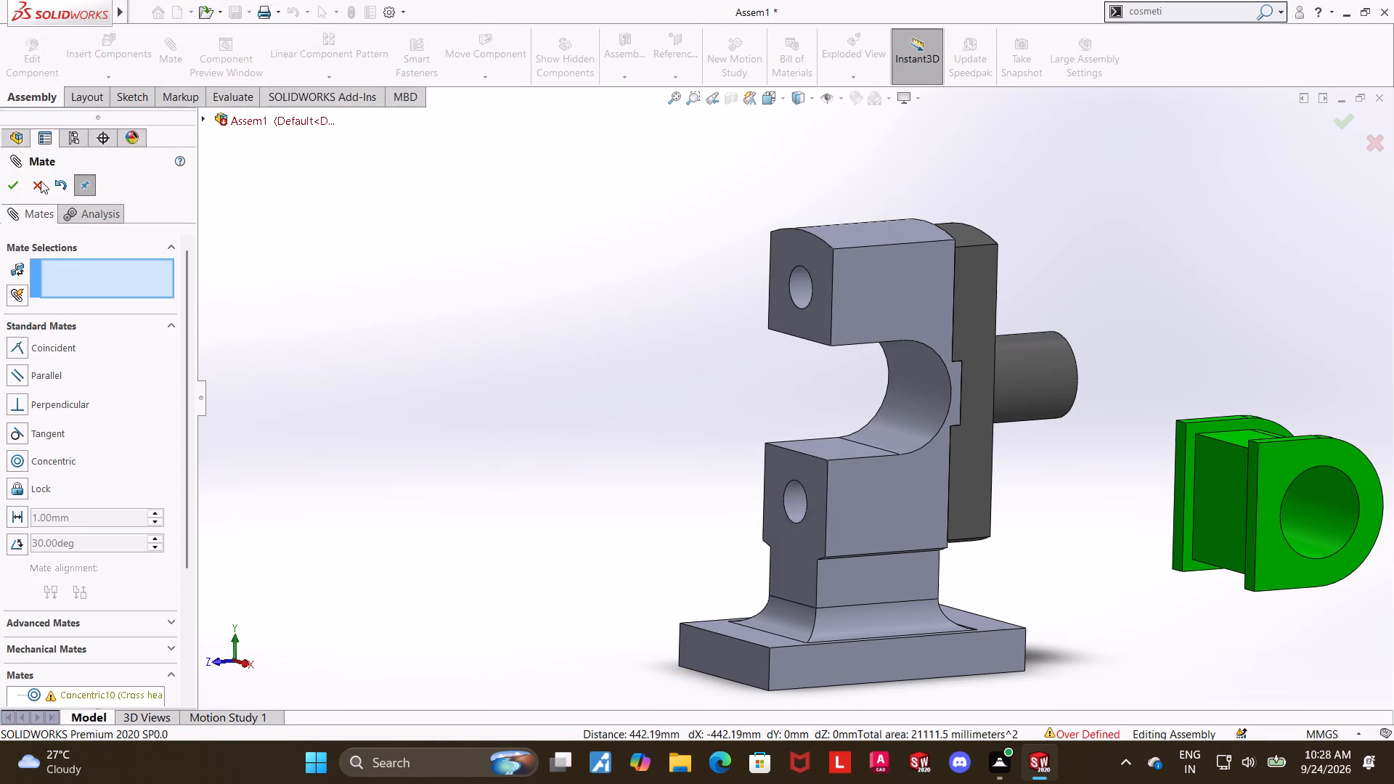
click(40, 181)
Delete the conflicting Coincident16 mate.
scroll(54, 457, down, 2)
click(94, 389)
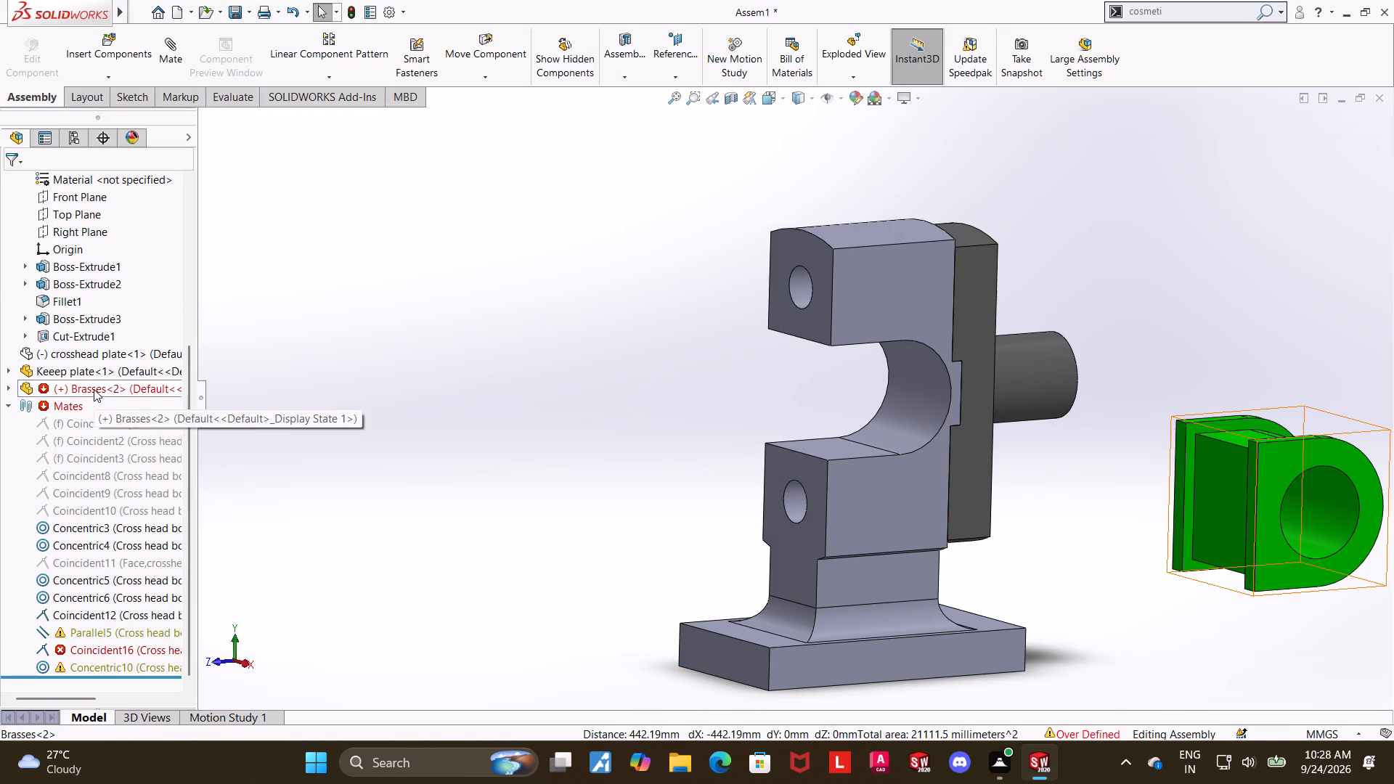
scroll(223, 481, down, 2)
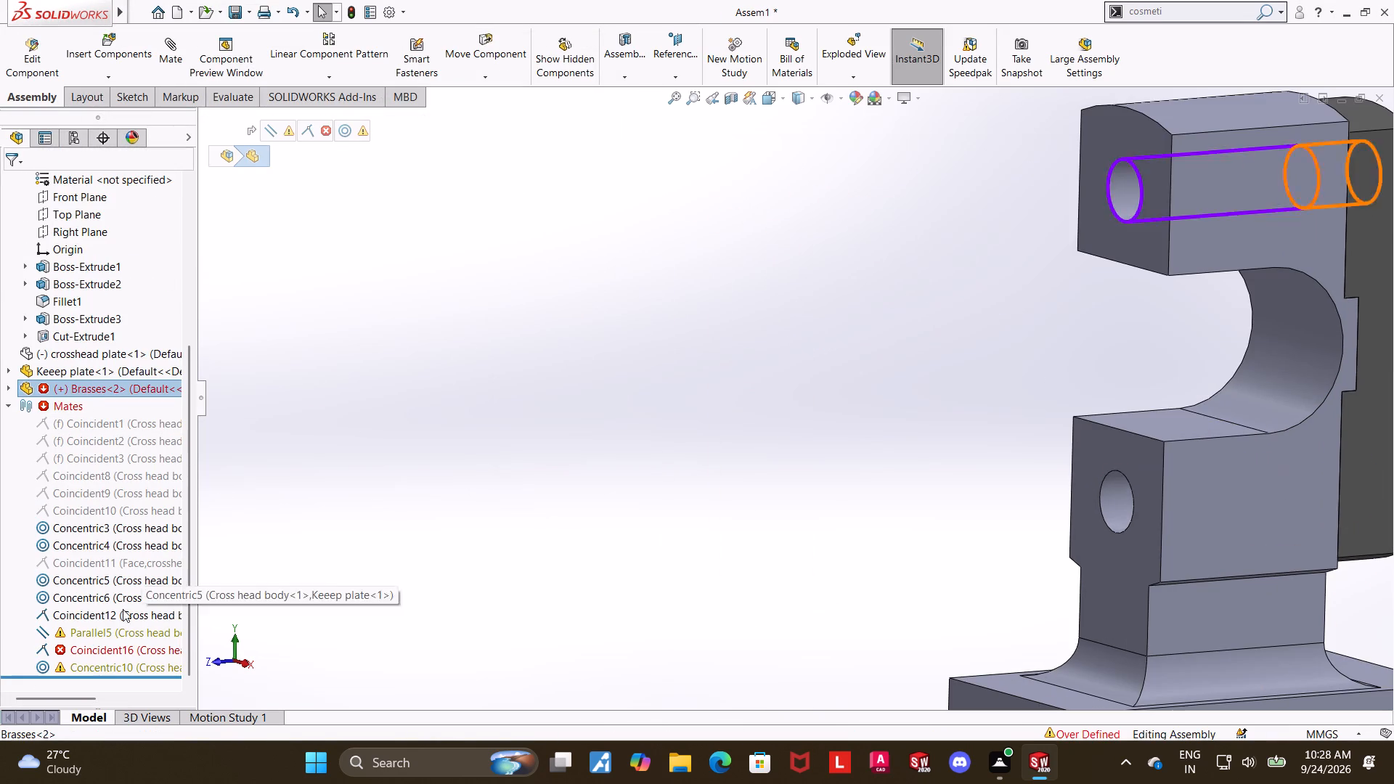
right_click(108, 655)
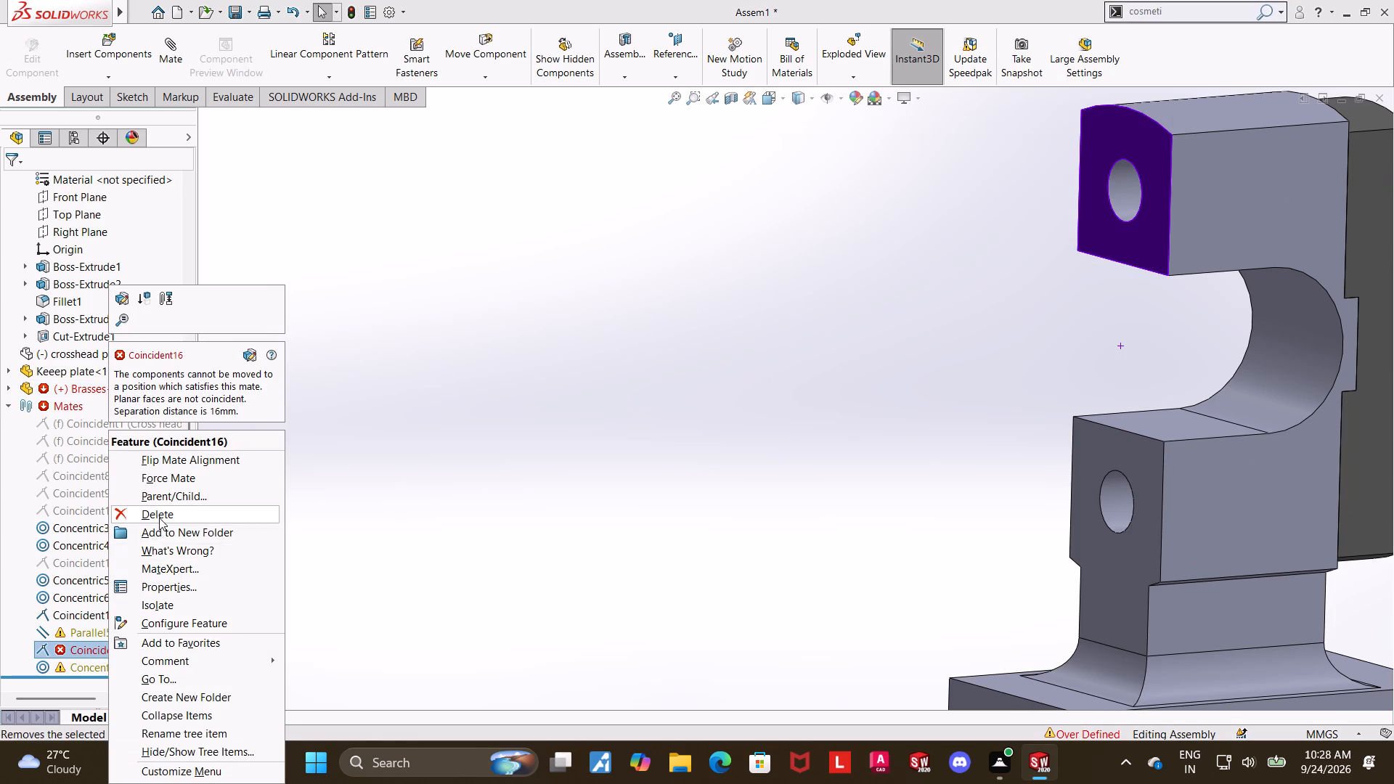
click(159, 518)
click(783, 285)
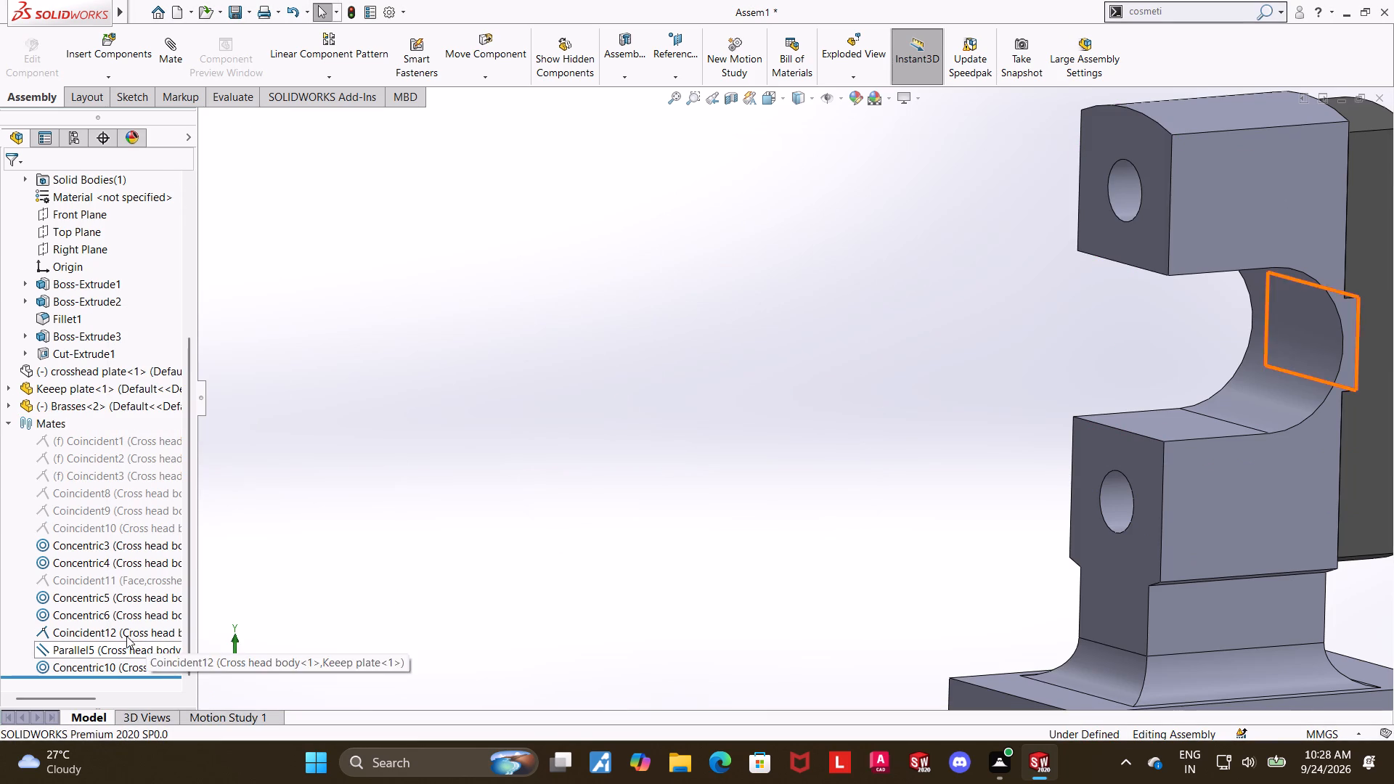
Slide the Brasses along its concentric axis into the cross head body's opening.
scroll(862, 468, up, 10)
scroll(914, 418, down, 4)
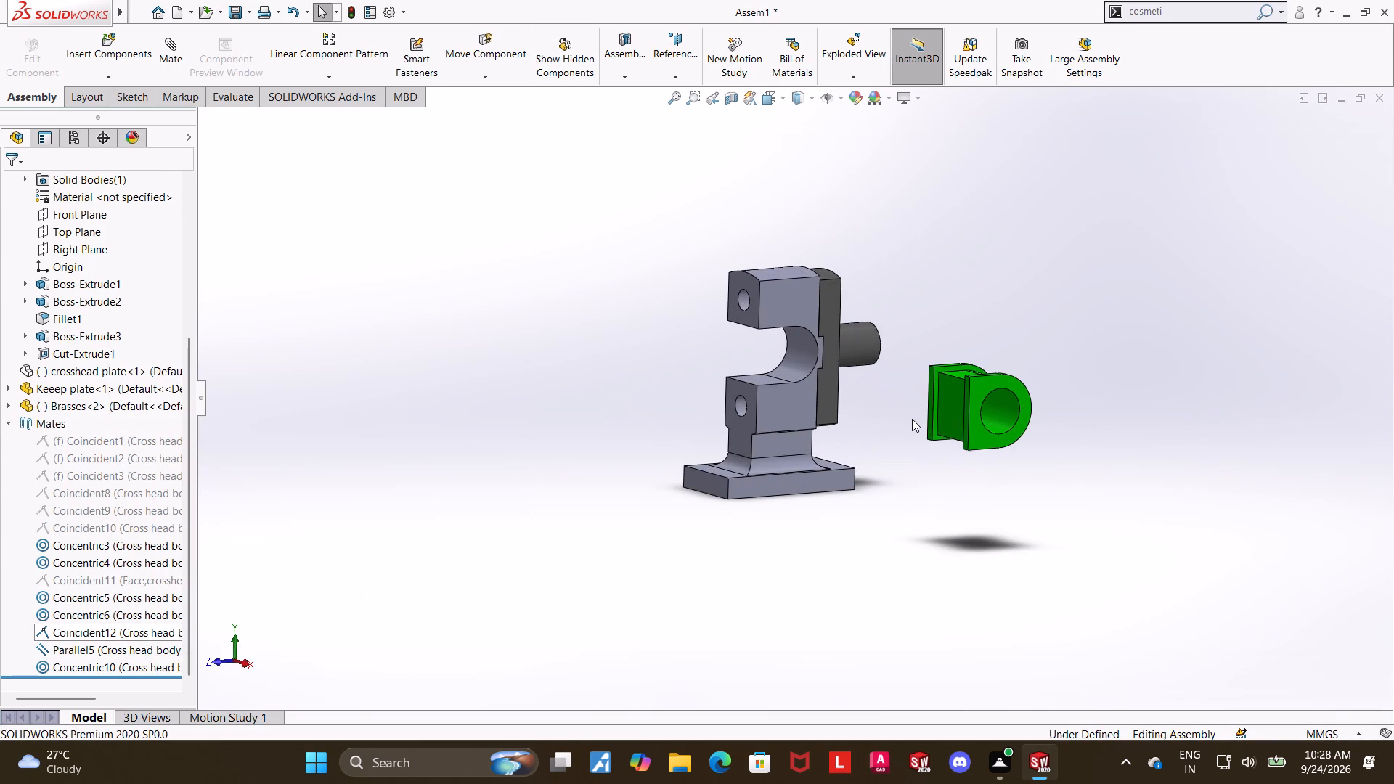
drag(985, 416, 762, 377)
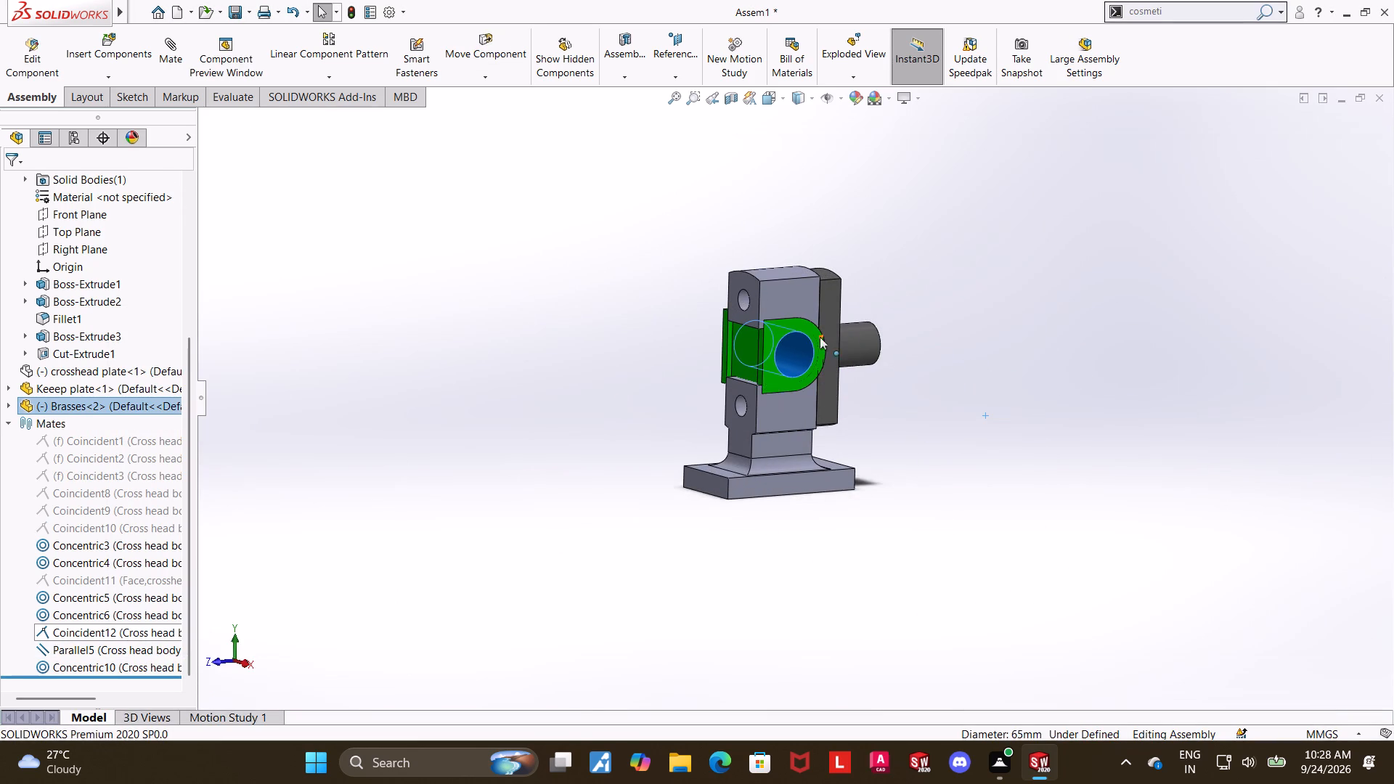
scroll(818, 335, down, 3)
scroll(806, 441, down, 4)
middle_drag(1011, 481, 961, 460)
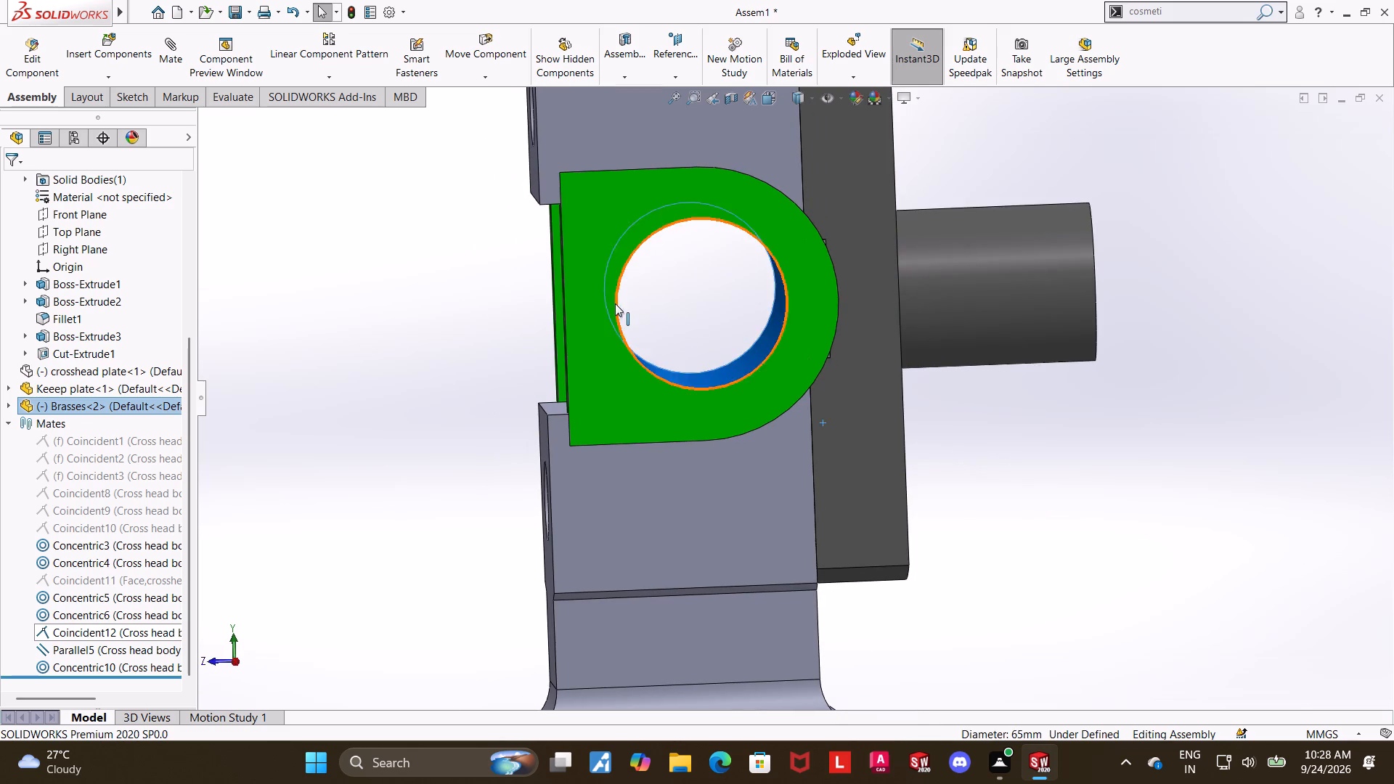
drag(615, 303, 494, 449)
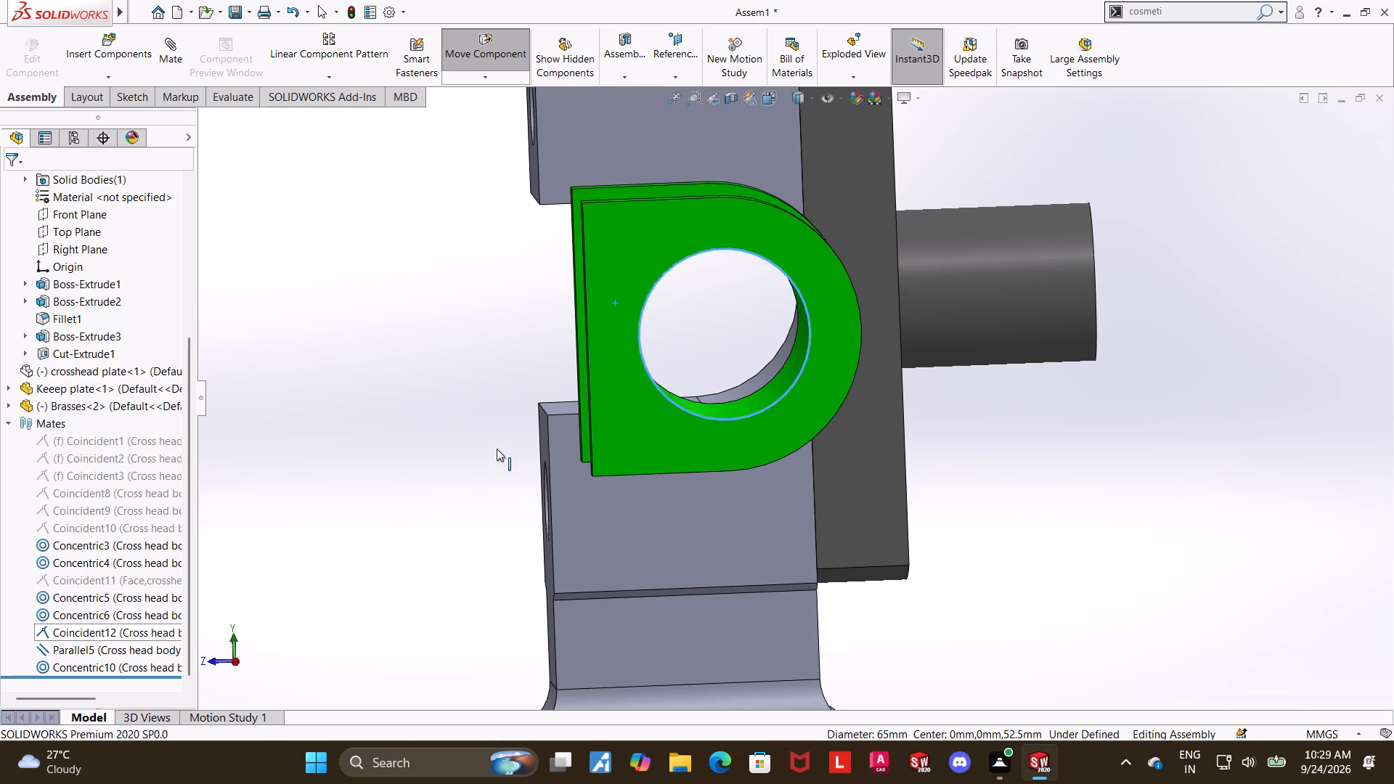
scroll(1051, 441, up, 1)
middle_drag(1067, 468, 1081, 502)
middle_click(1082, 478)
Slide the Brasses along the opening's axis and examine its flange and inner faces against the body.
scroll(1080, 483, up, 1)
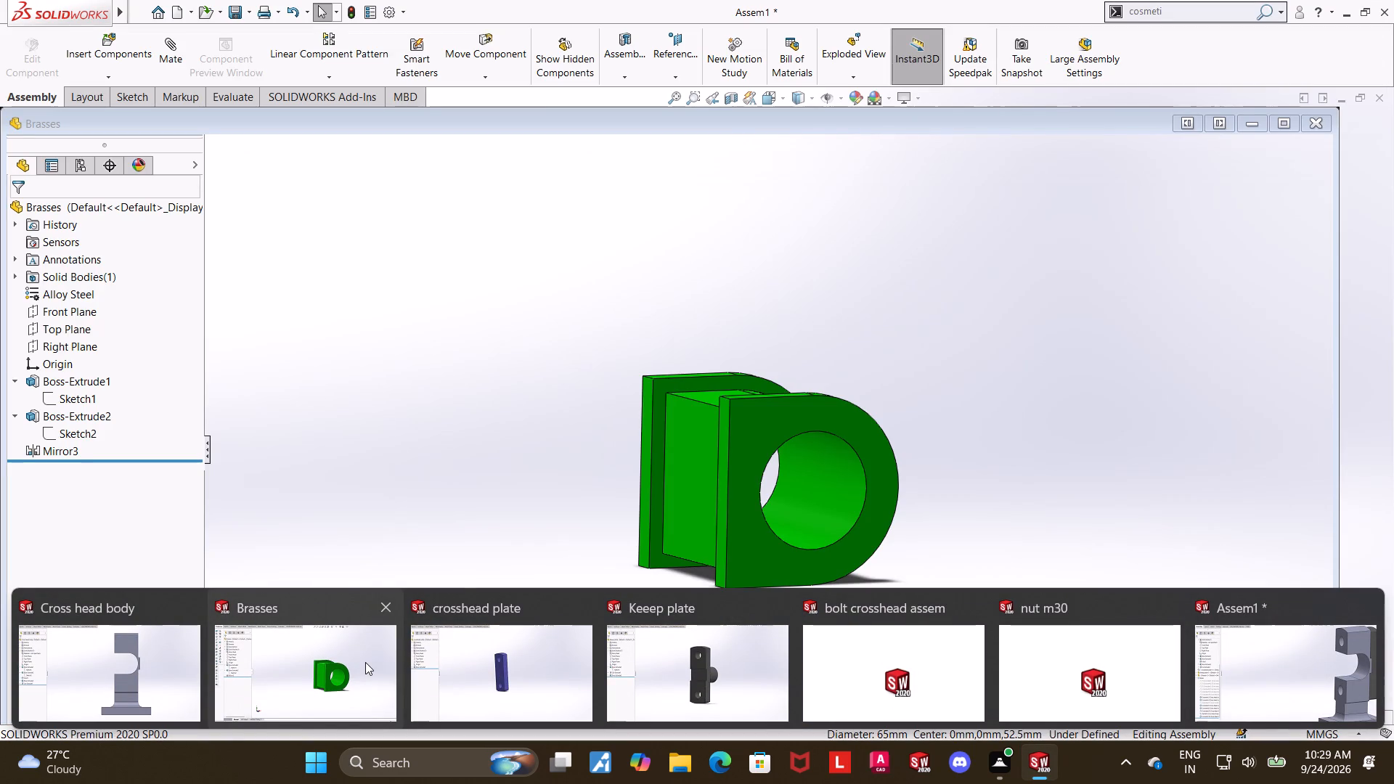
click(1069, 407)
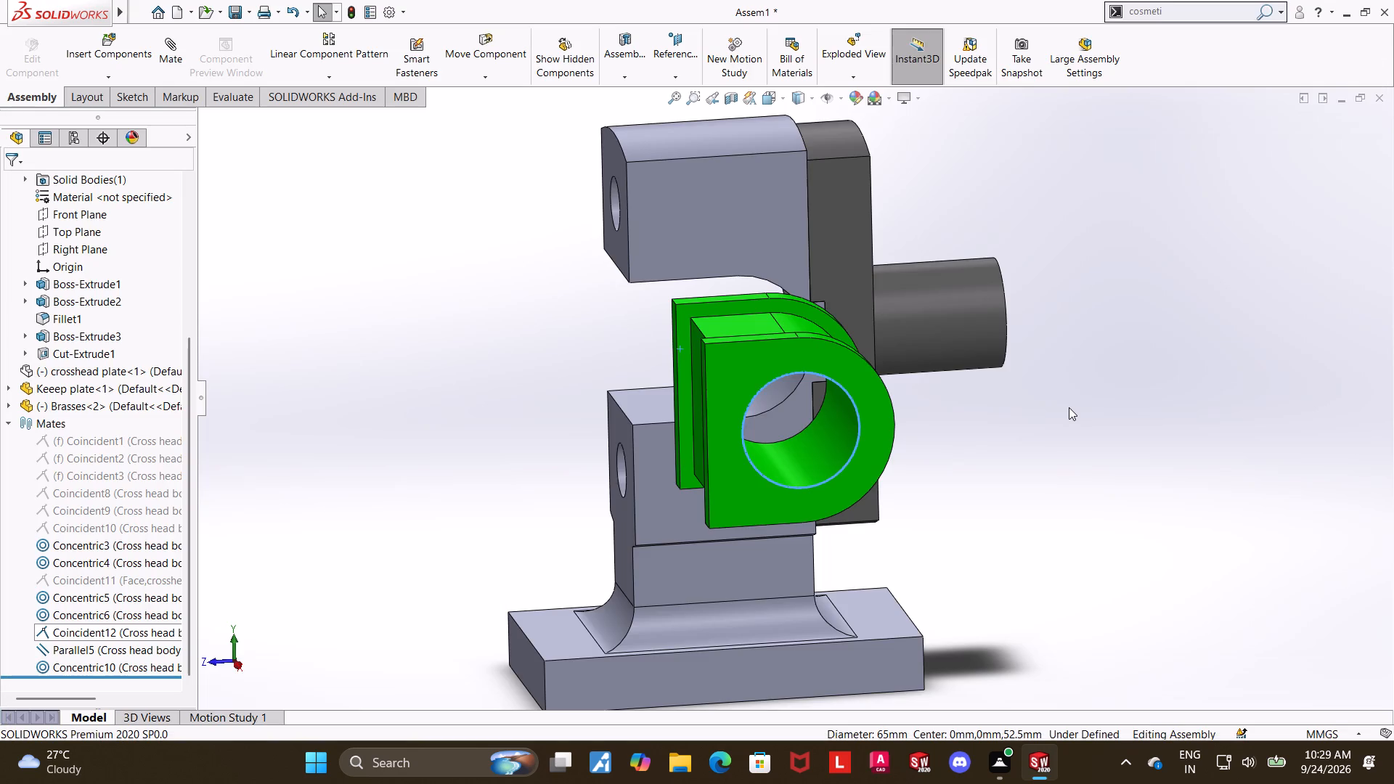
drag(718, 401, 640, 351)
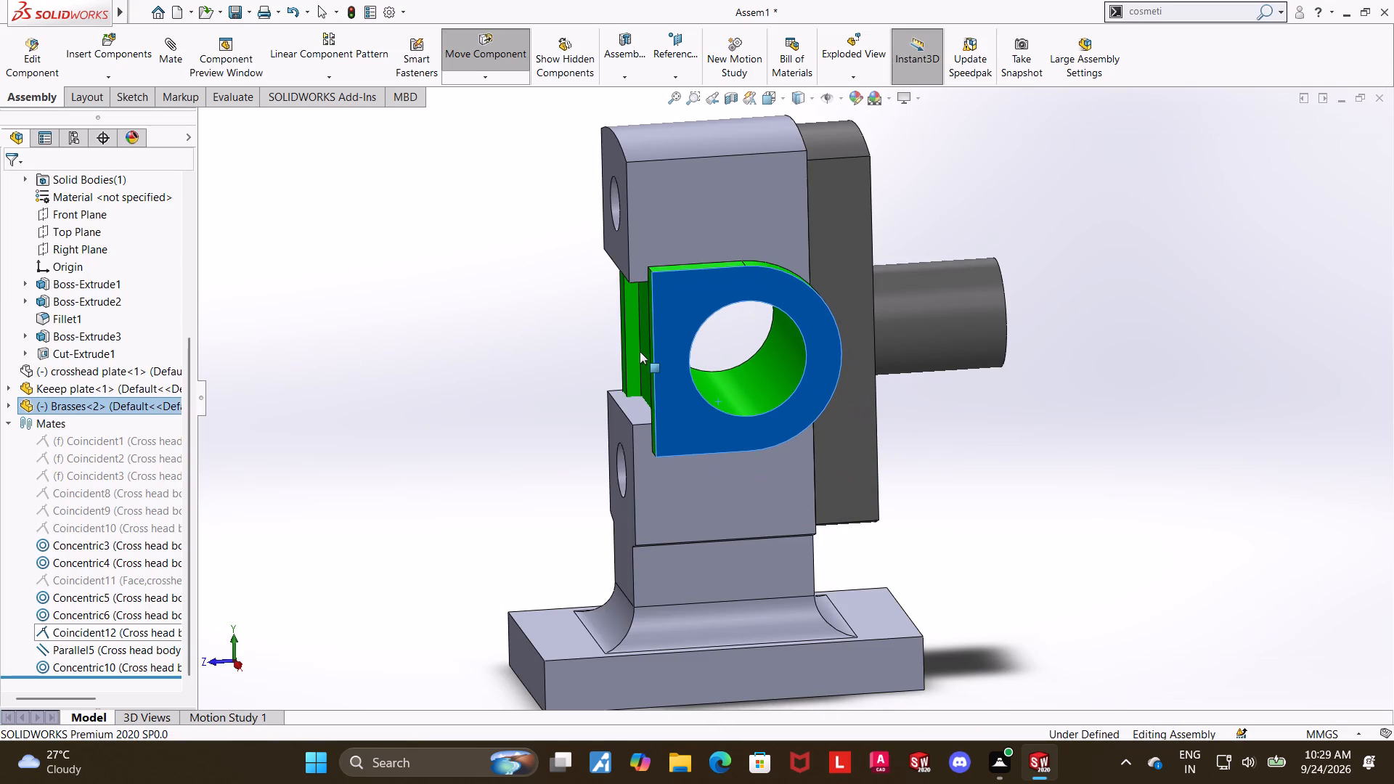
drag(640, 351, 652, 400)
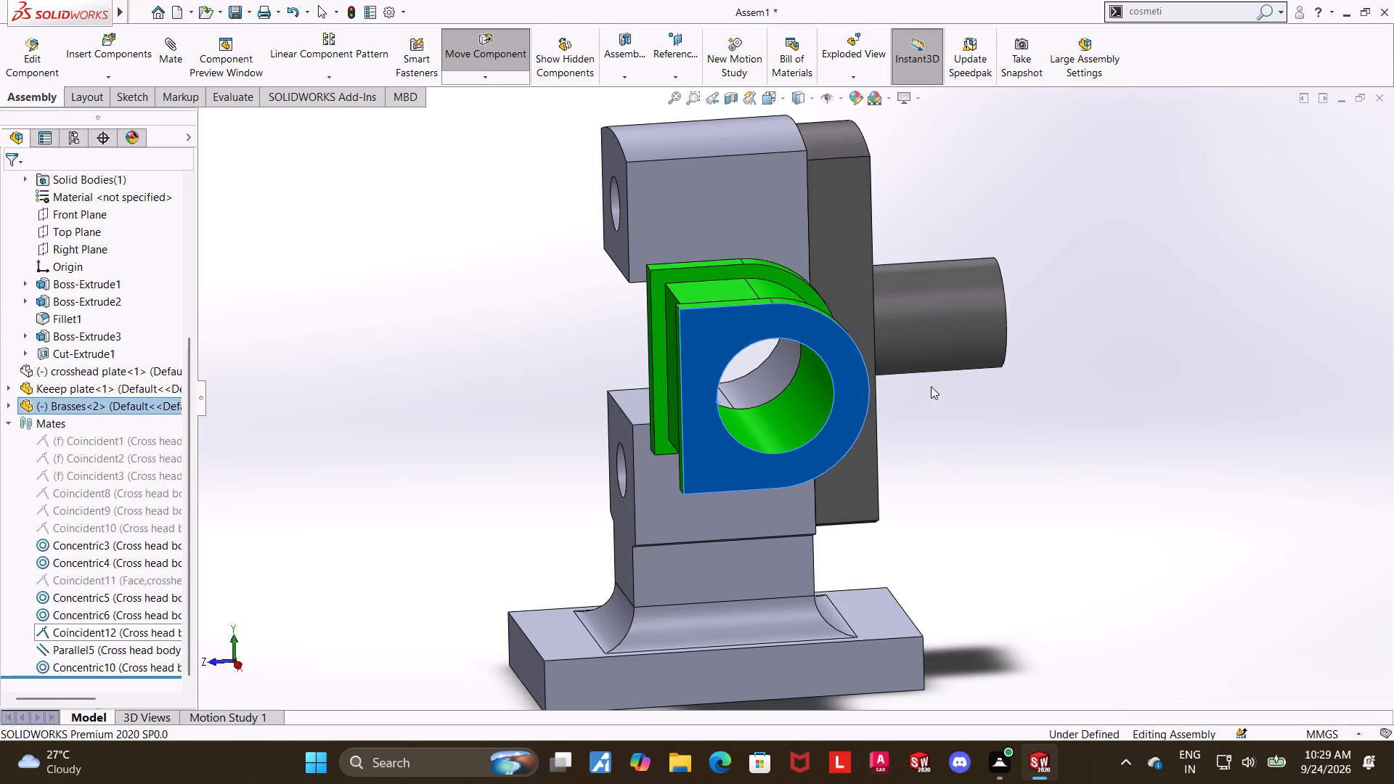
scroll(656, 339, down, 4)
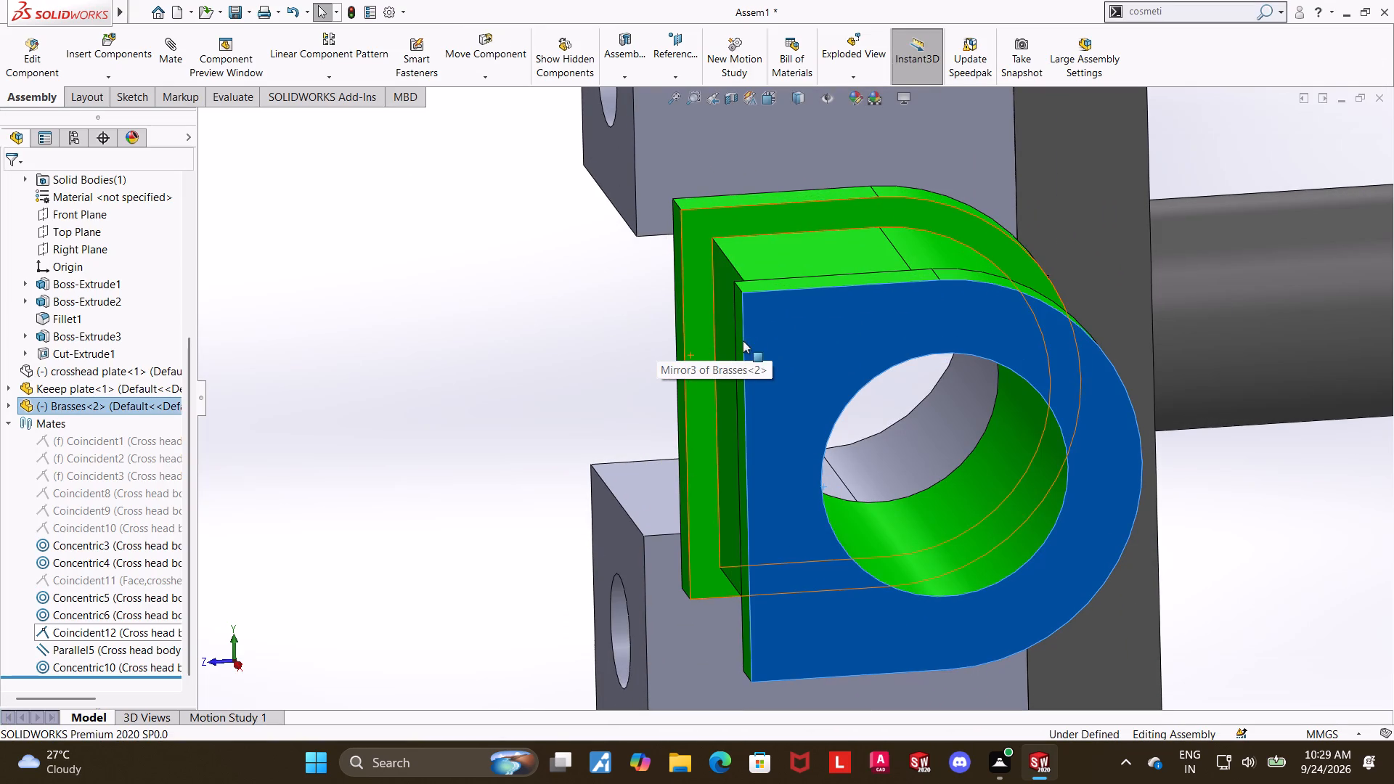
click(501, 301)
click(720, 311)
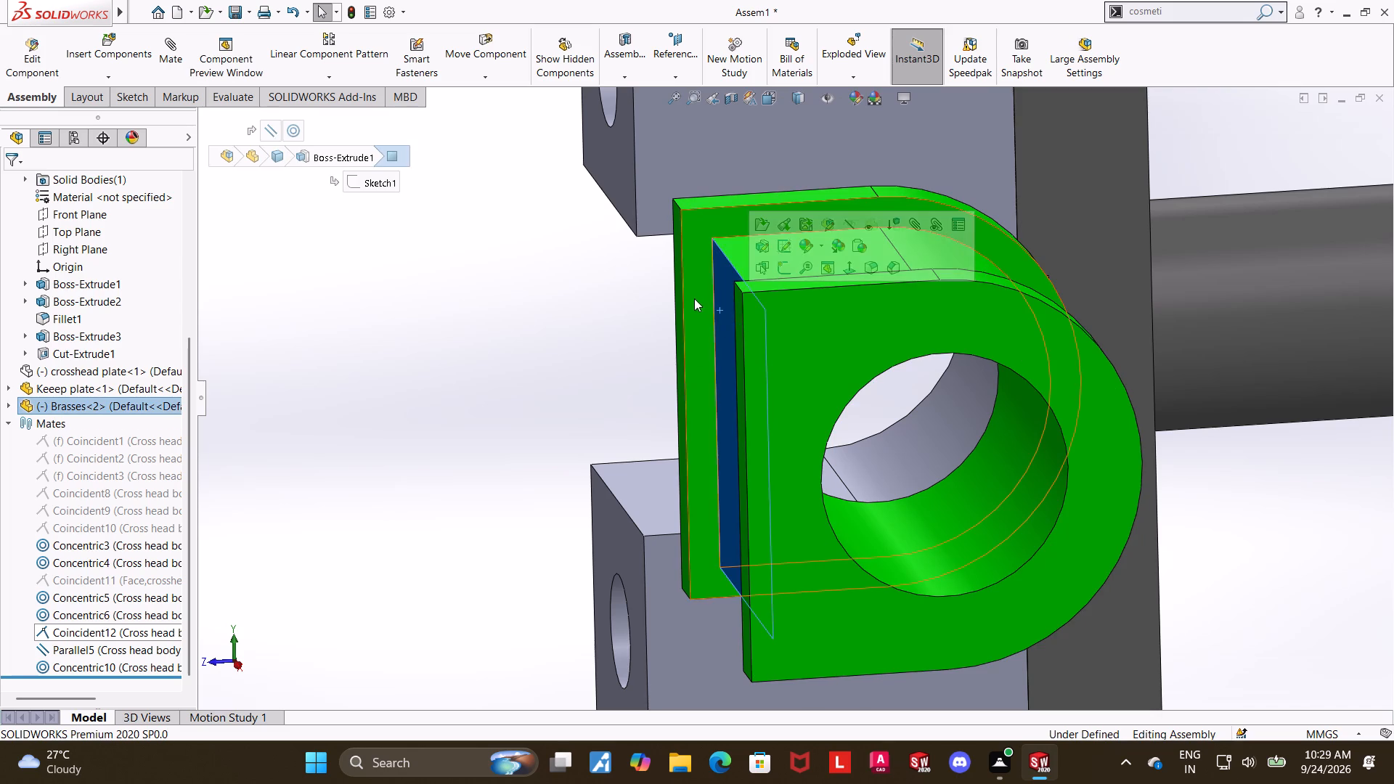
click(694, 298)
click(453, 329)
drag(786, 374, 717, 322)
scroll(1185, 473, up, 1)
middle_drag(1118, 487, 1178, 418)
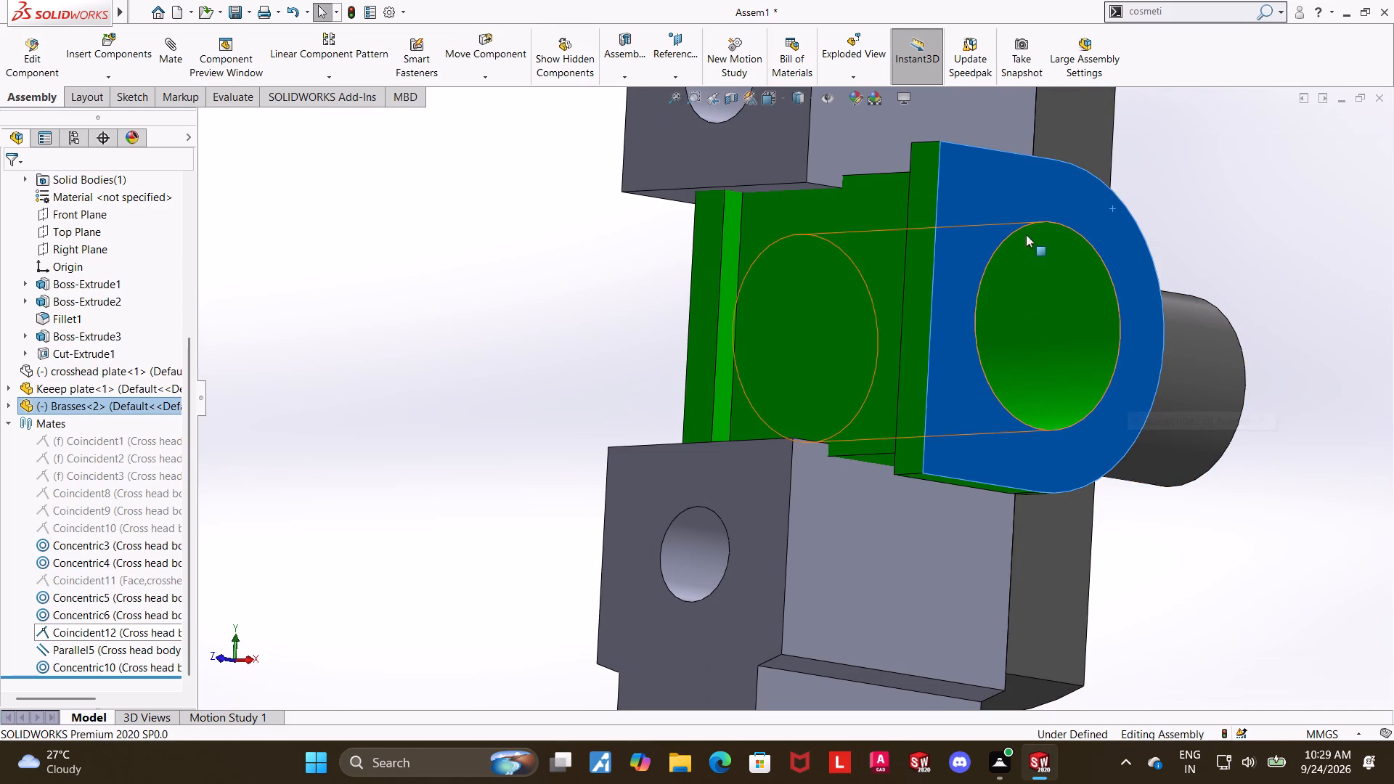
Show the assembly in the Right view and test whether the Brasses can still shift within the opening.
click(772, 97)
click(658, 449)
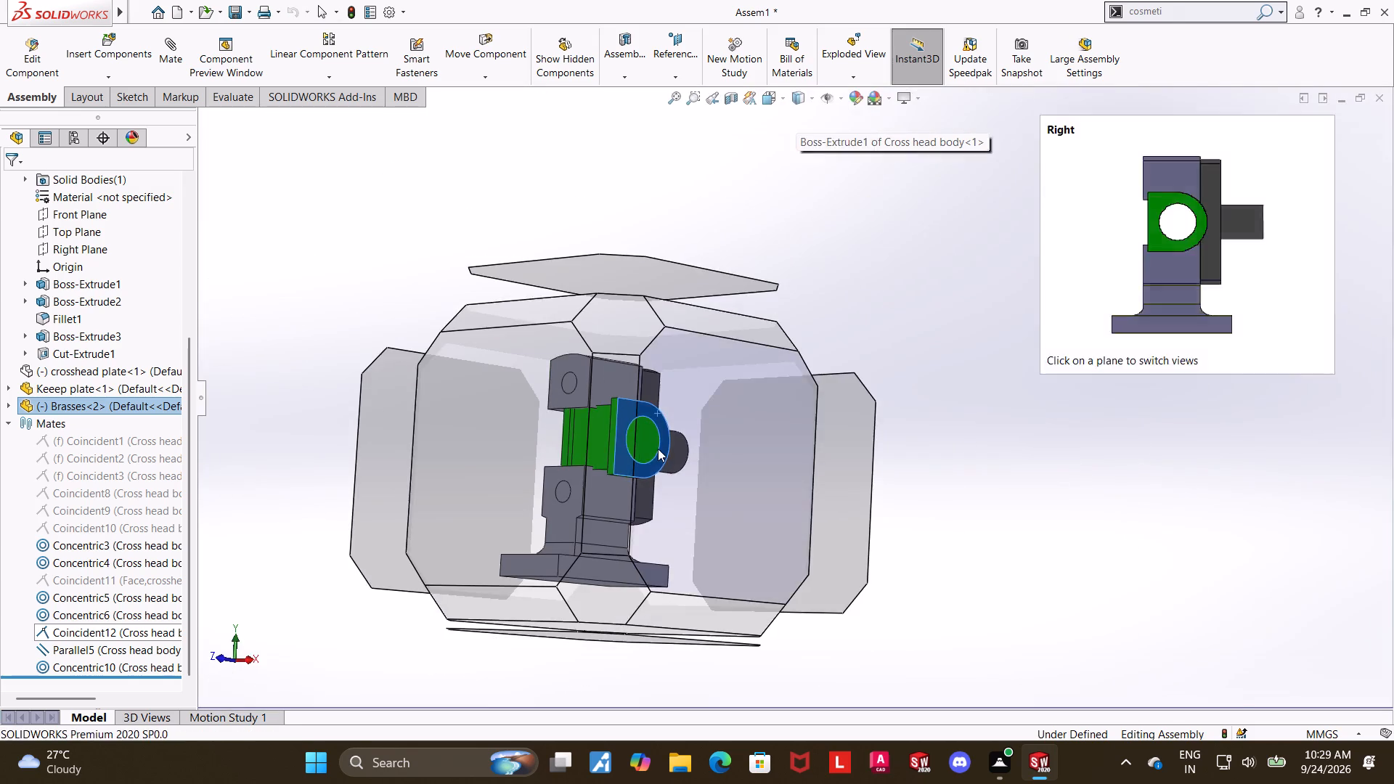
click(1077, 441)
drag(740, 277, 717, 256)
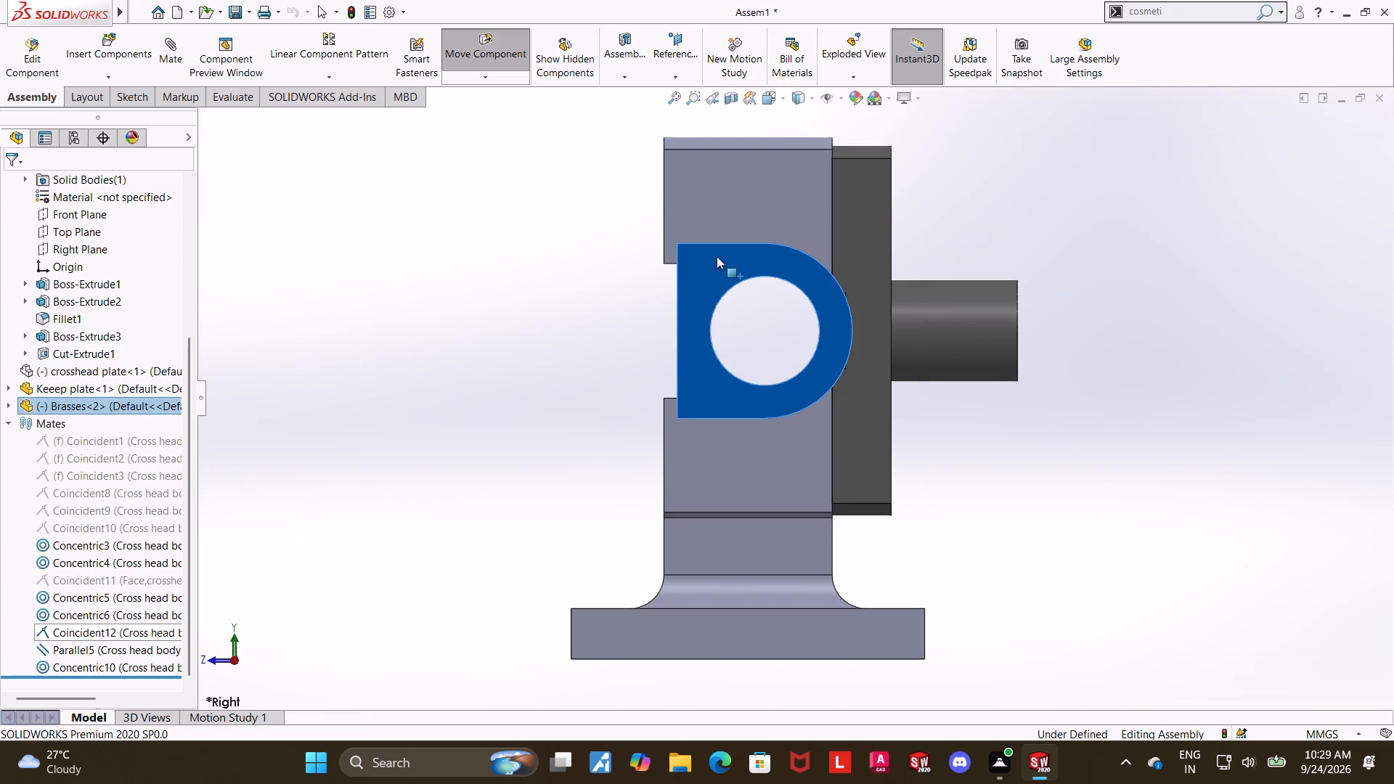
drag(717, 256, 700, 326)
scroll(830, 272, down, 4)
drag(836, 407, 754, 404)
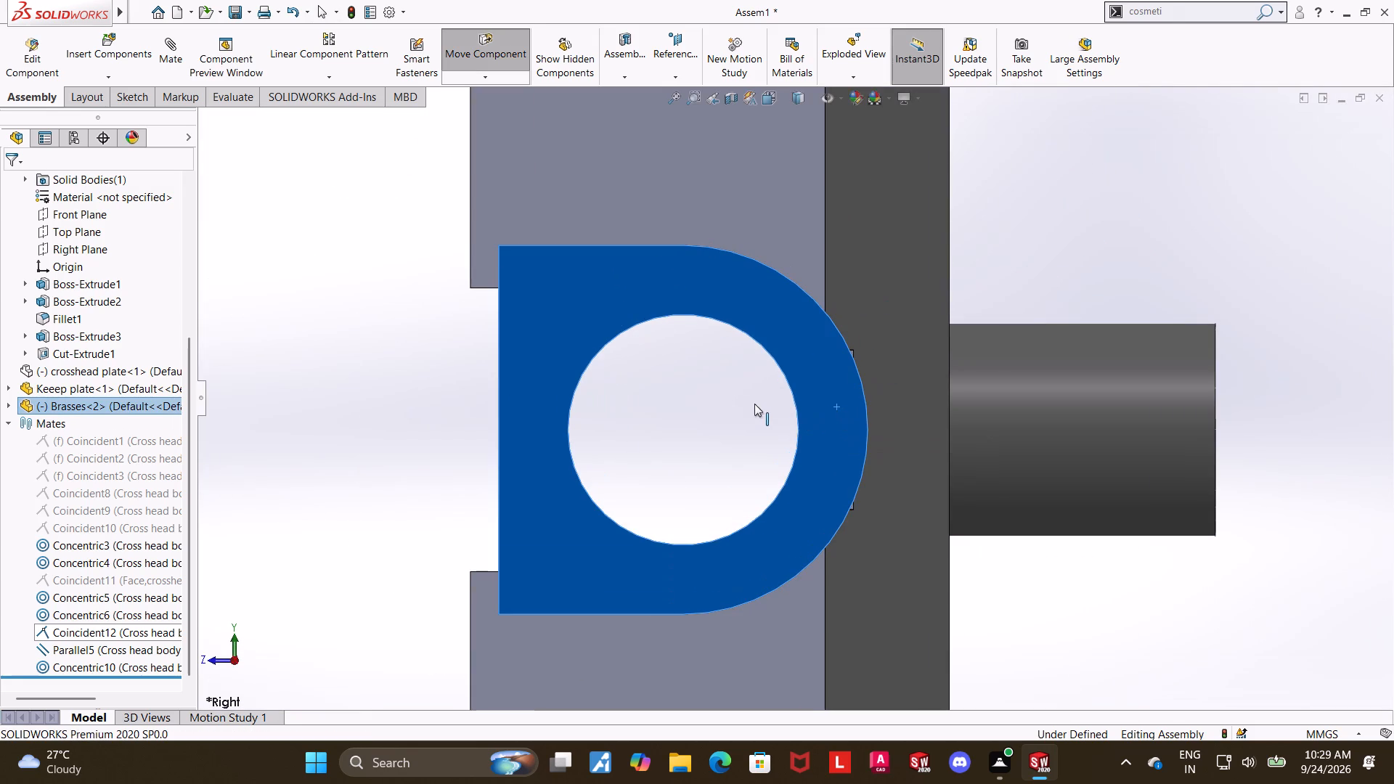
drag(754, 404, 831, 389)
click(1197, 573)
drag(532, 459, 531, 435)
drag(531, 435, 521, 427)
Slide the Brasses back and forth through the opening and examine its fit in the body from several angles.
scroll(687, 442, up, 4)
click(335, 436)
middle_drag(412, 485, 447, 572)
scroll(449, 570, up, 1)
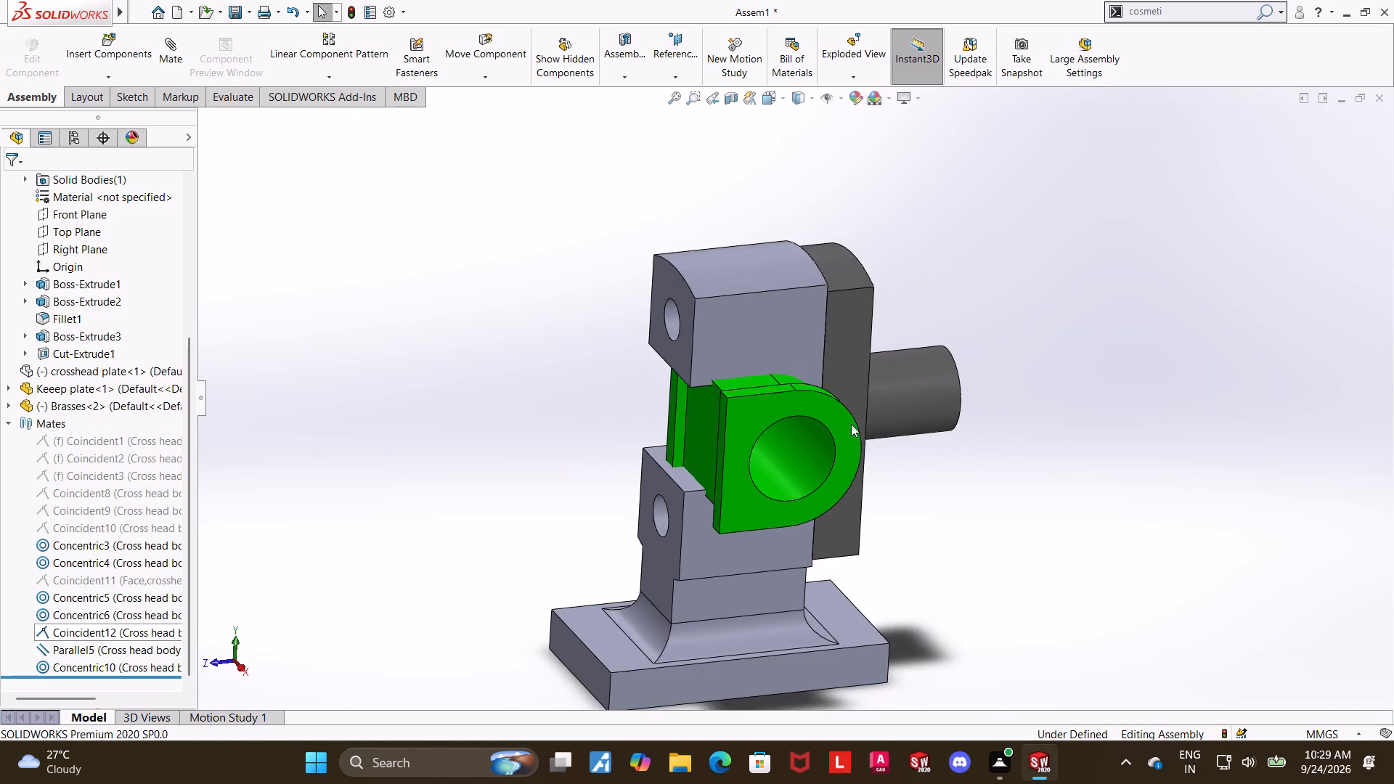
scroll(839, 407, down, 5)
drag(835, 458, 730, 379)
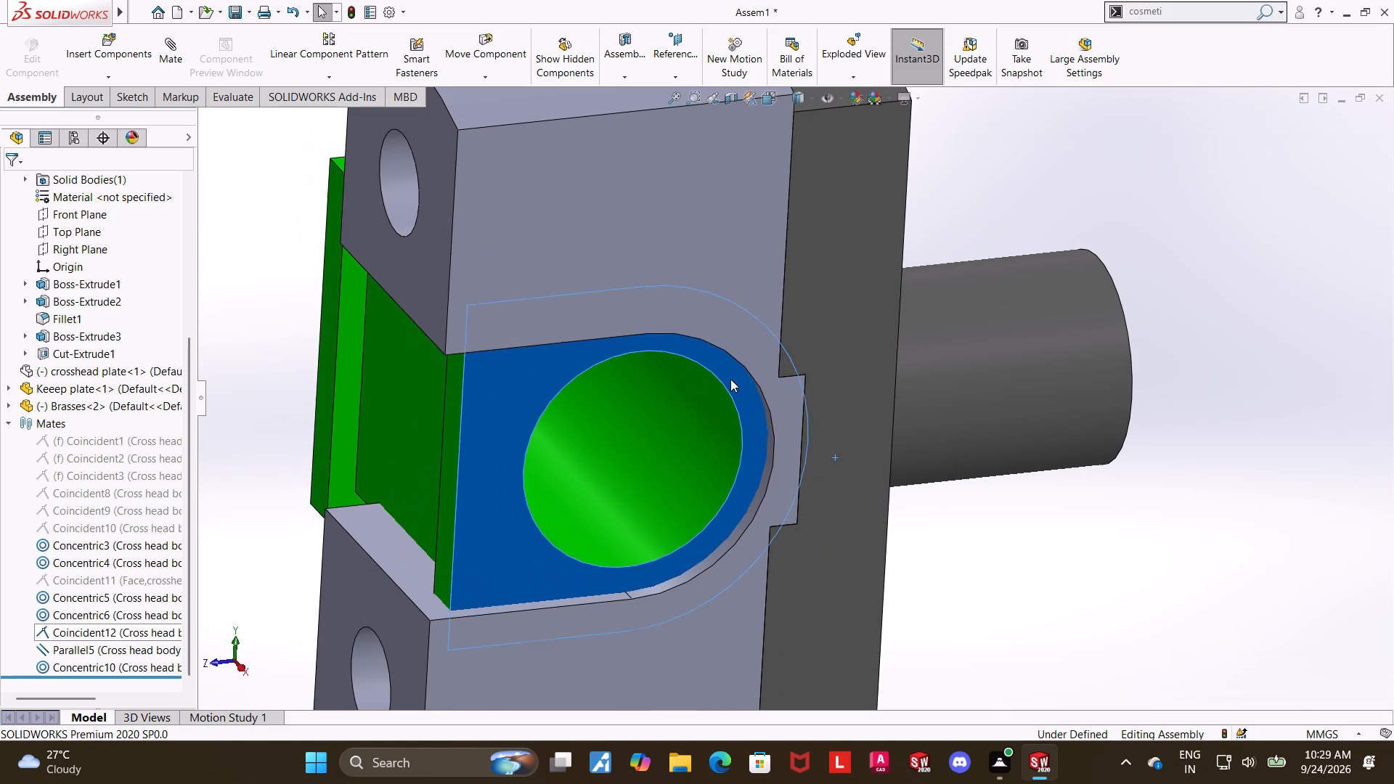
drag(730, 379, 754, 414)
middle_drag(998, 560, 984, 613)
drag(752, 470, 778, 582)
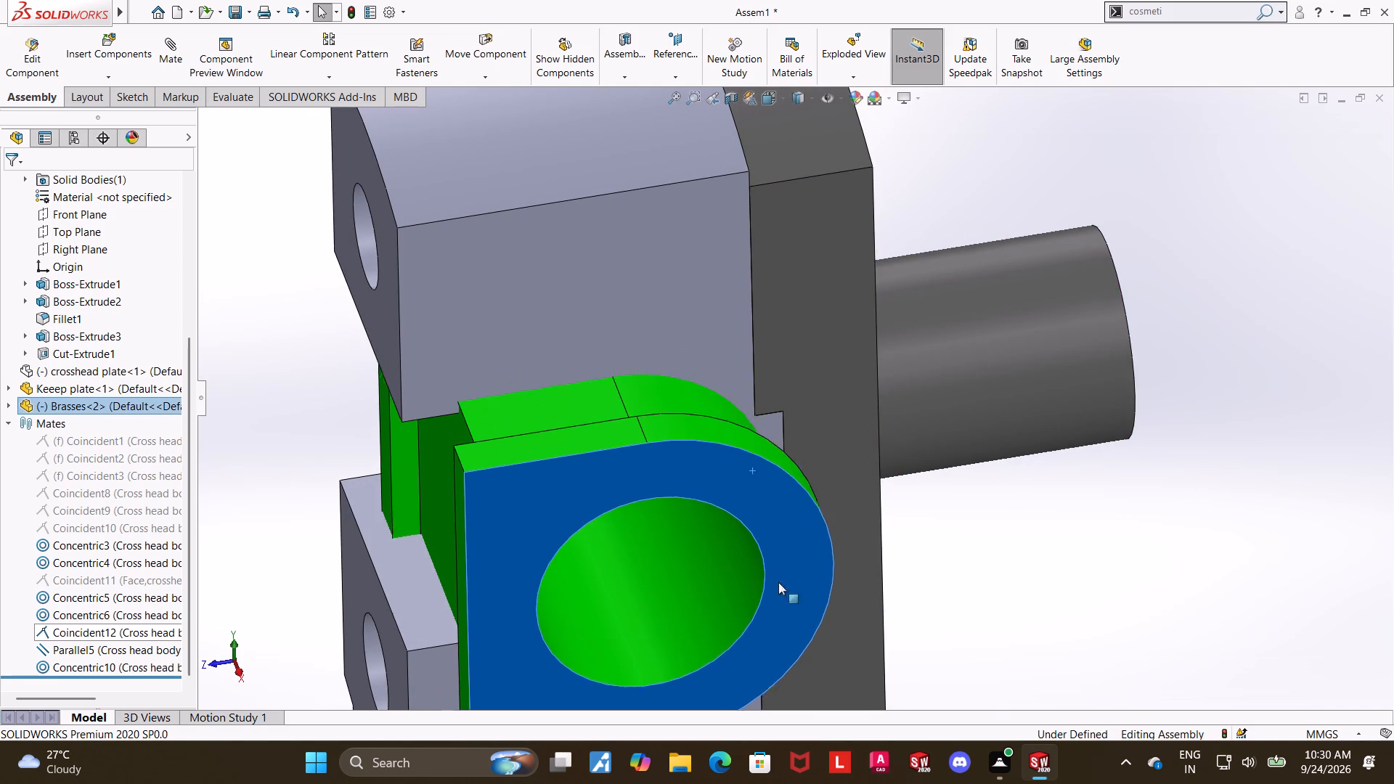
drag(778, 582, 783, 605)
drag(802, 596, 774, 531)
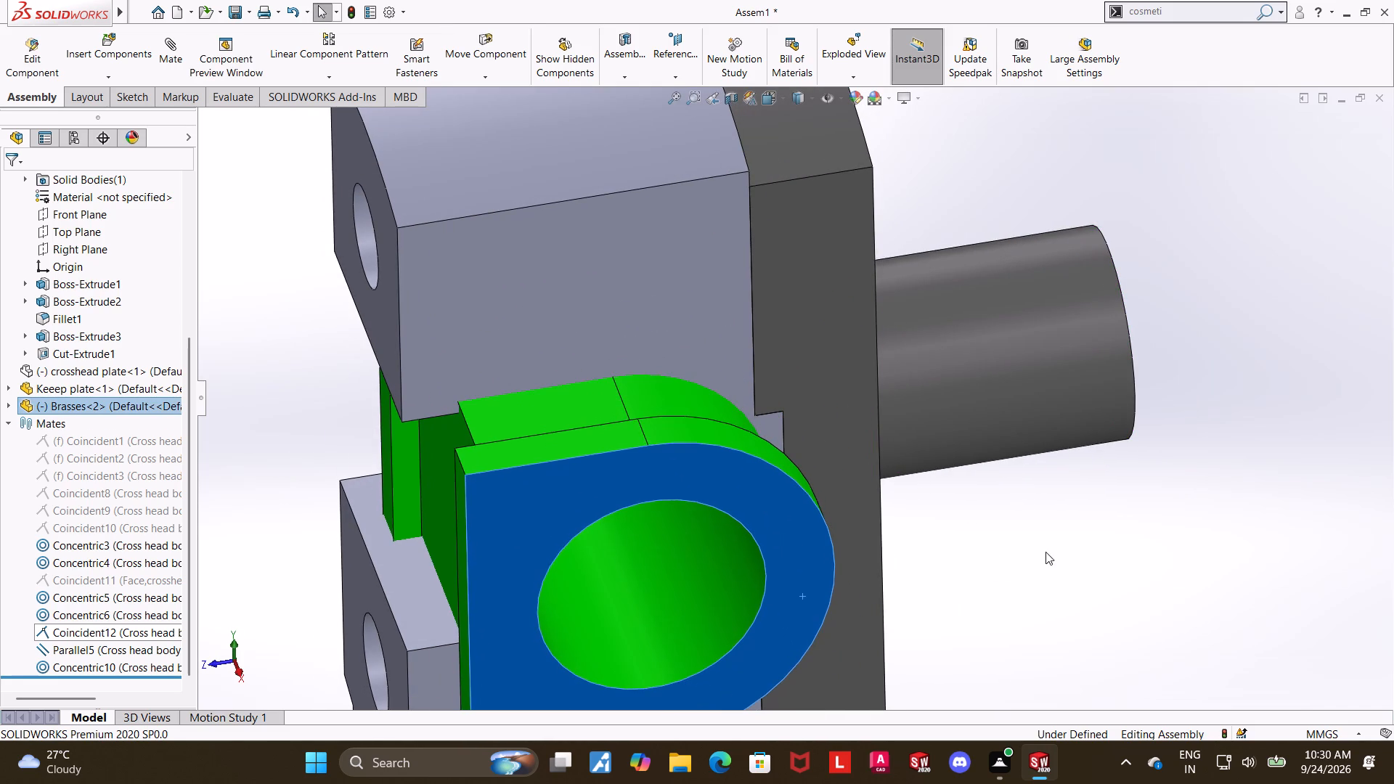
middle_drag(1057, 587, 1106, 728)
scroll(1113, 682, up, 1)
scroll(1043, 579, up, 5)
middle_drag(840, 550, 877, 617)
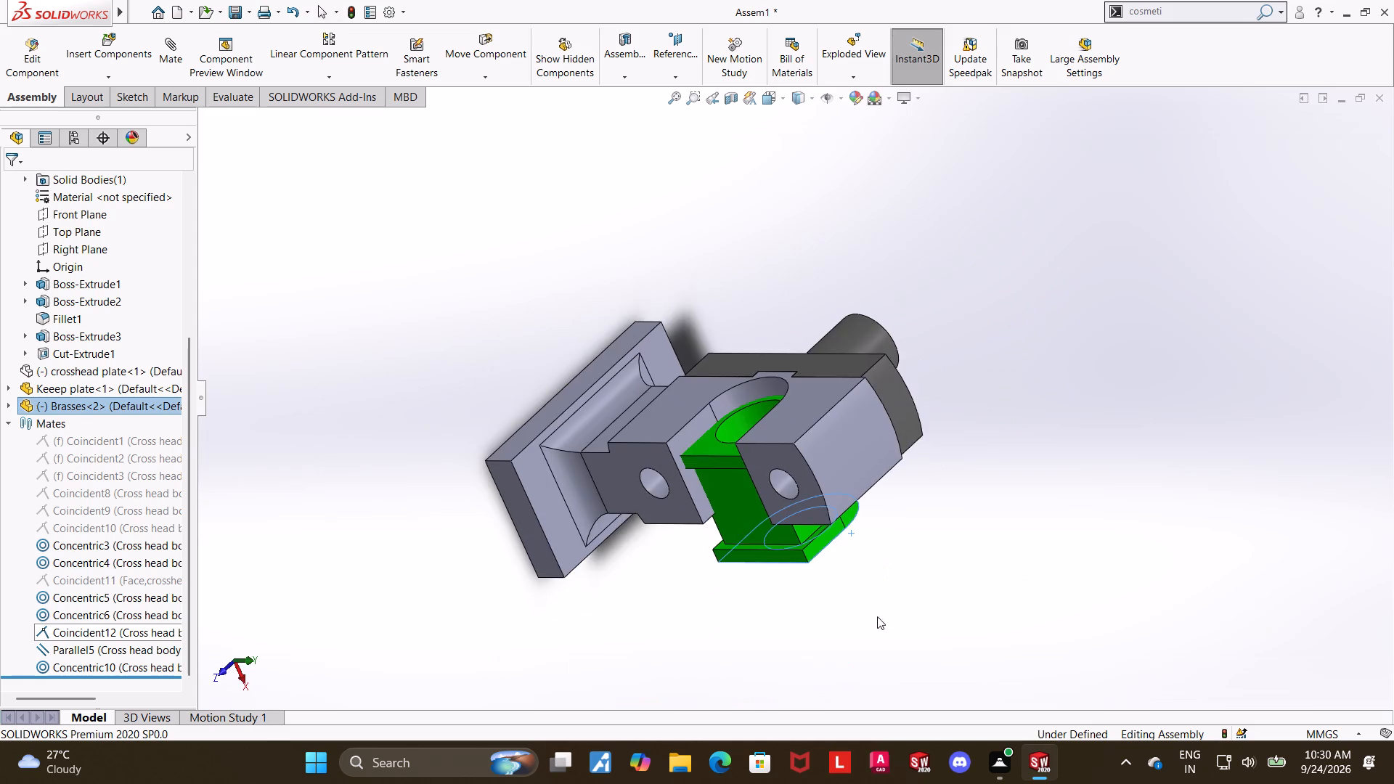
Add a coincident mate between the inner face of the Brasses flange and the adjoining side face of the cross head body.
scroll(832, 526, down, 4)
click(795, 502)
middle_drag(992, 555, 953, 484)
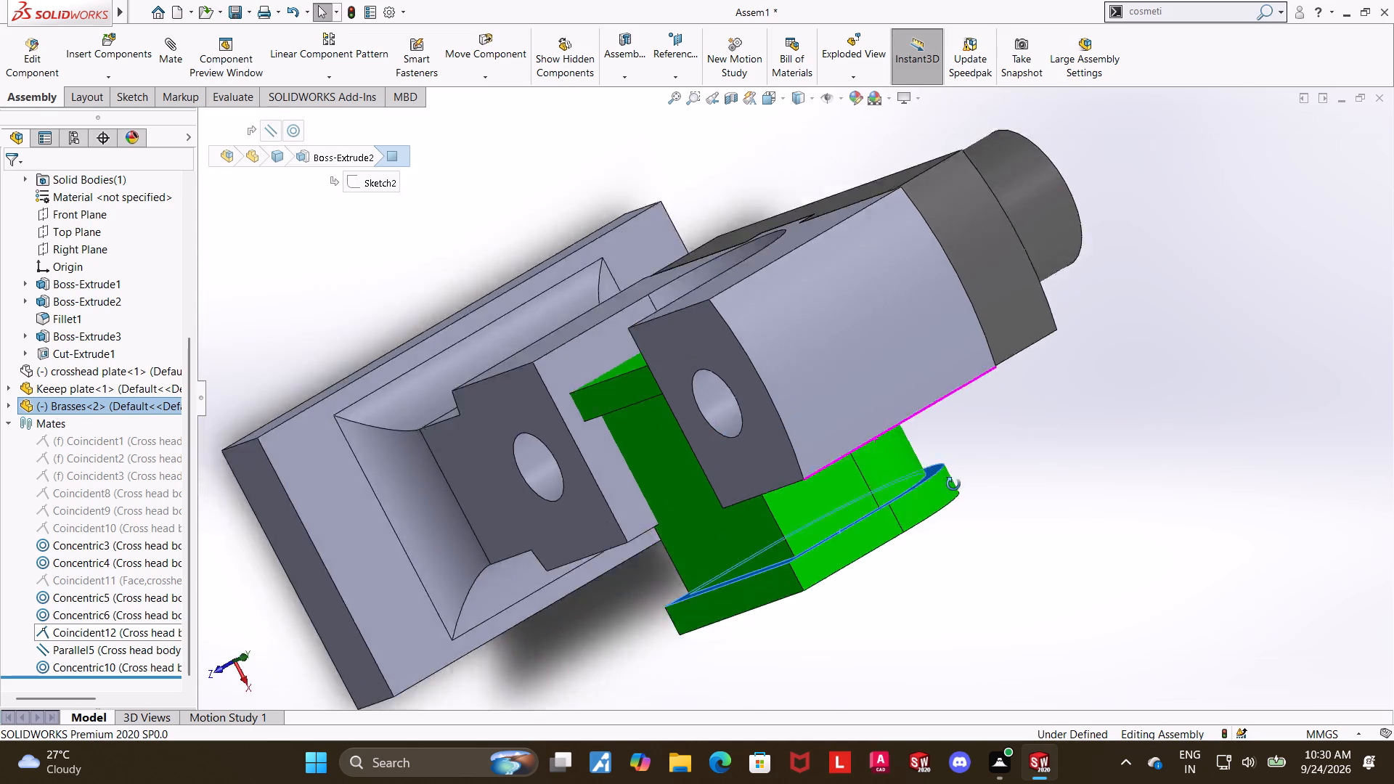
middle_drag(953, 484, 939, 401)
ctrl+click(855, 505)
click(179, 52)
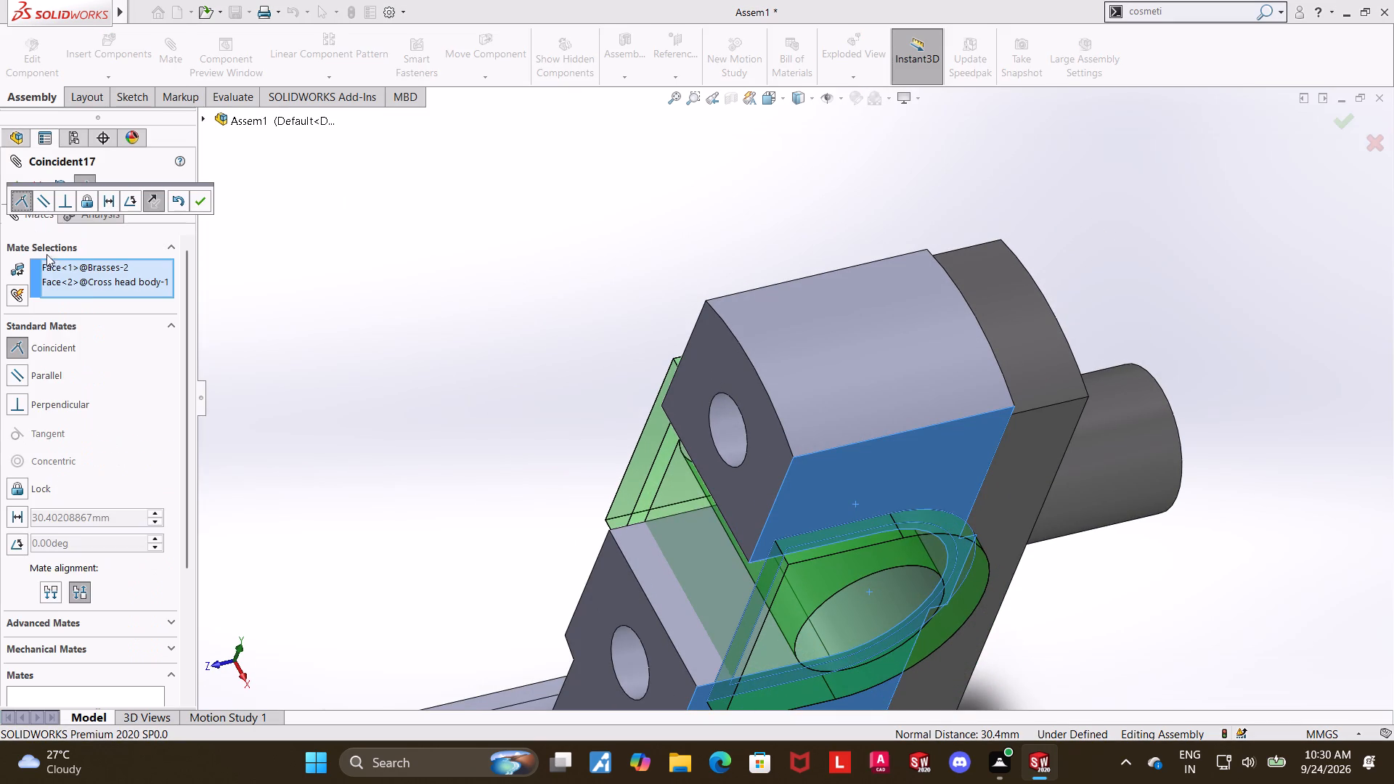
click(200, 196)
click(7, 192)
Show the assembly in the Right view and examine how the Brasses' rounded flange sits against the body and Keeep plate.
scroll(510, 354, up, 2)
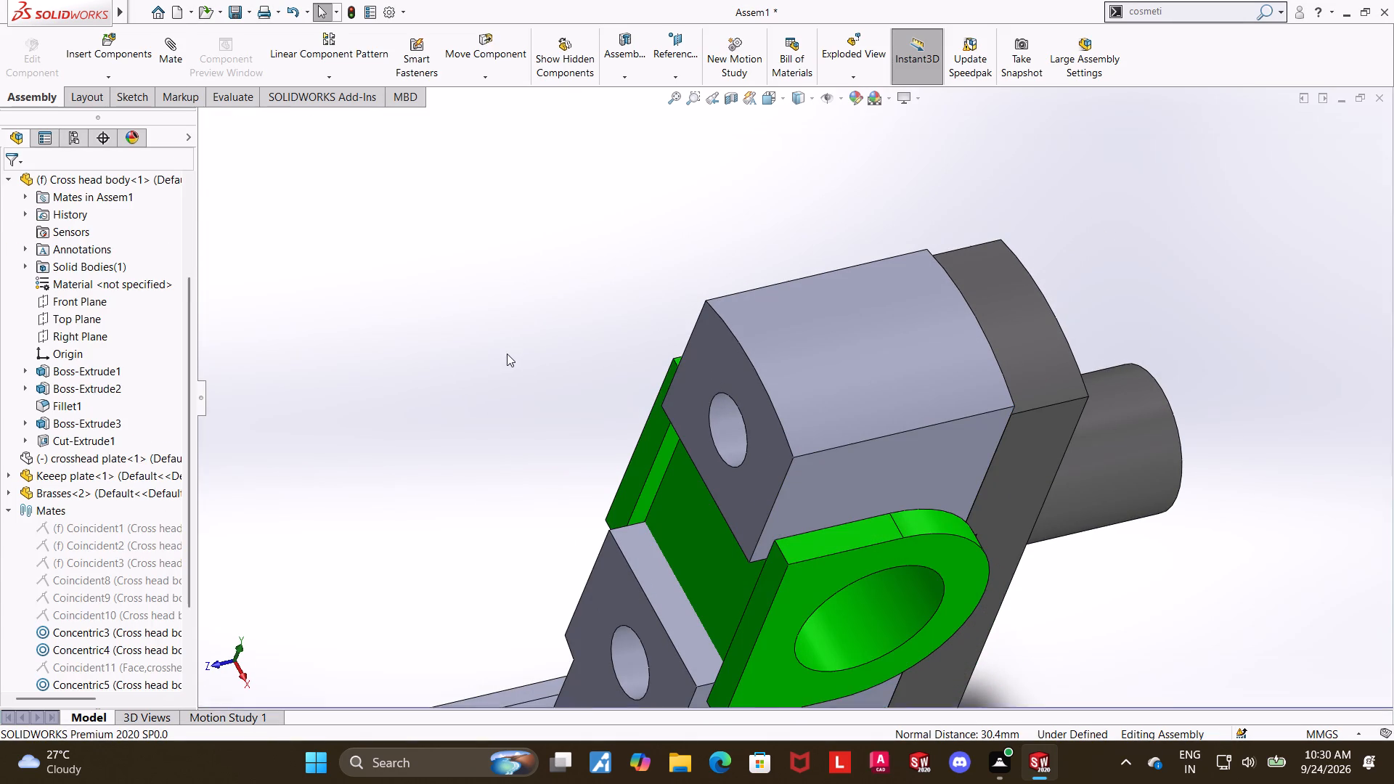
scroll(507, 354, up, 4)
middle_drag(520, 315, 461, 169)
scroll(947, 433, down, 2)
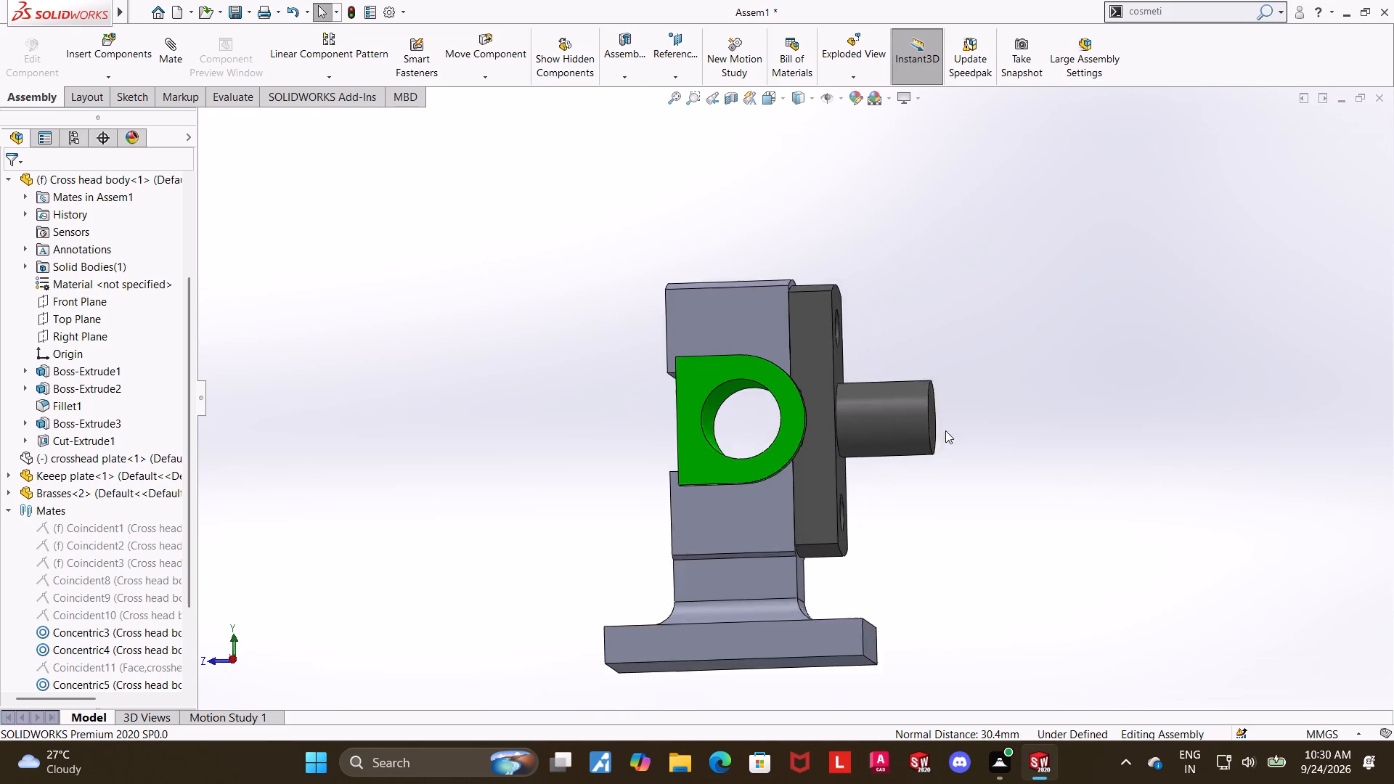
scroll(945, 430, down, 4)
scroll(560, 385, down, 3)
middle_click(579, 409)
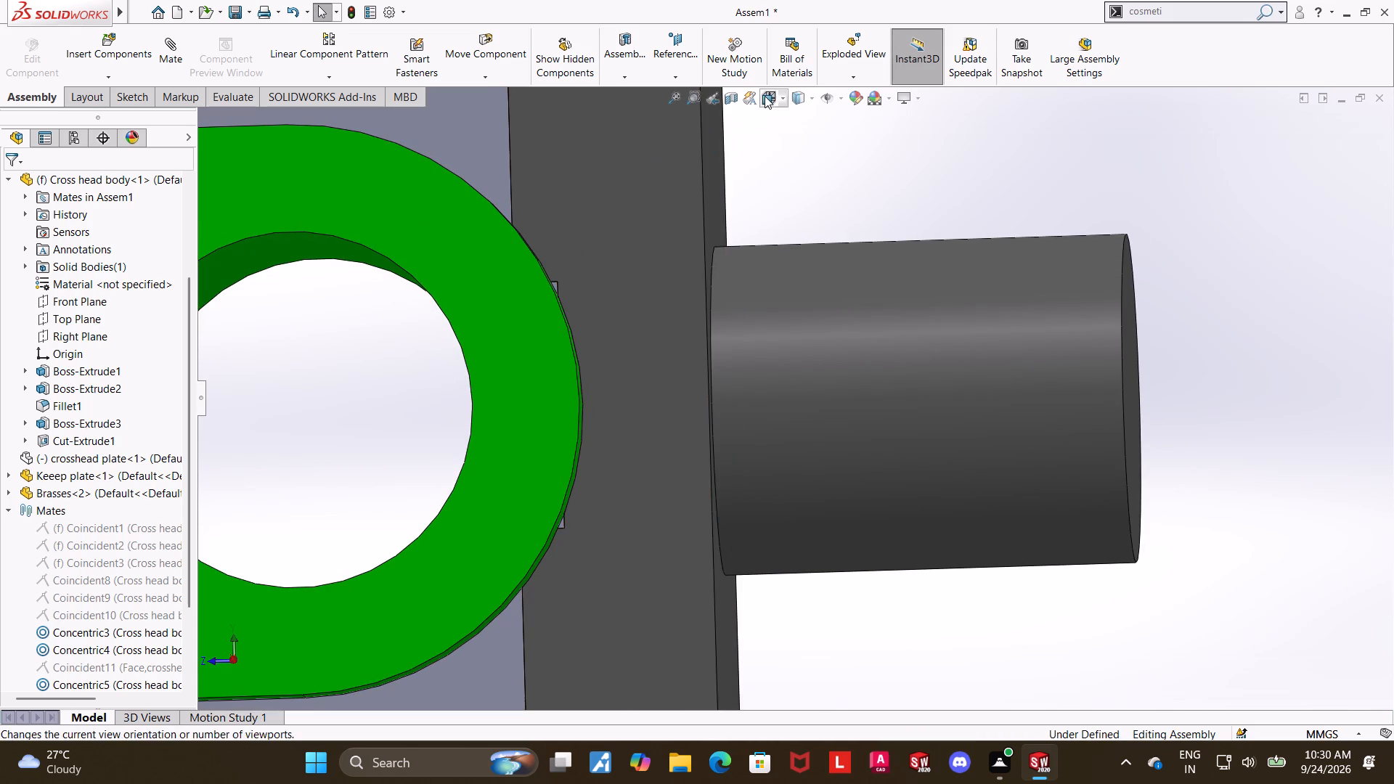
click(765, 96)
click(594, 367)
scroll(860, 300, down, 3)
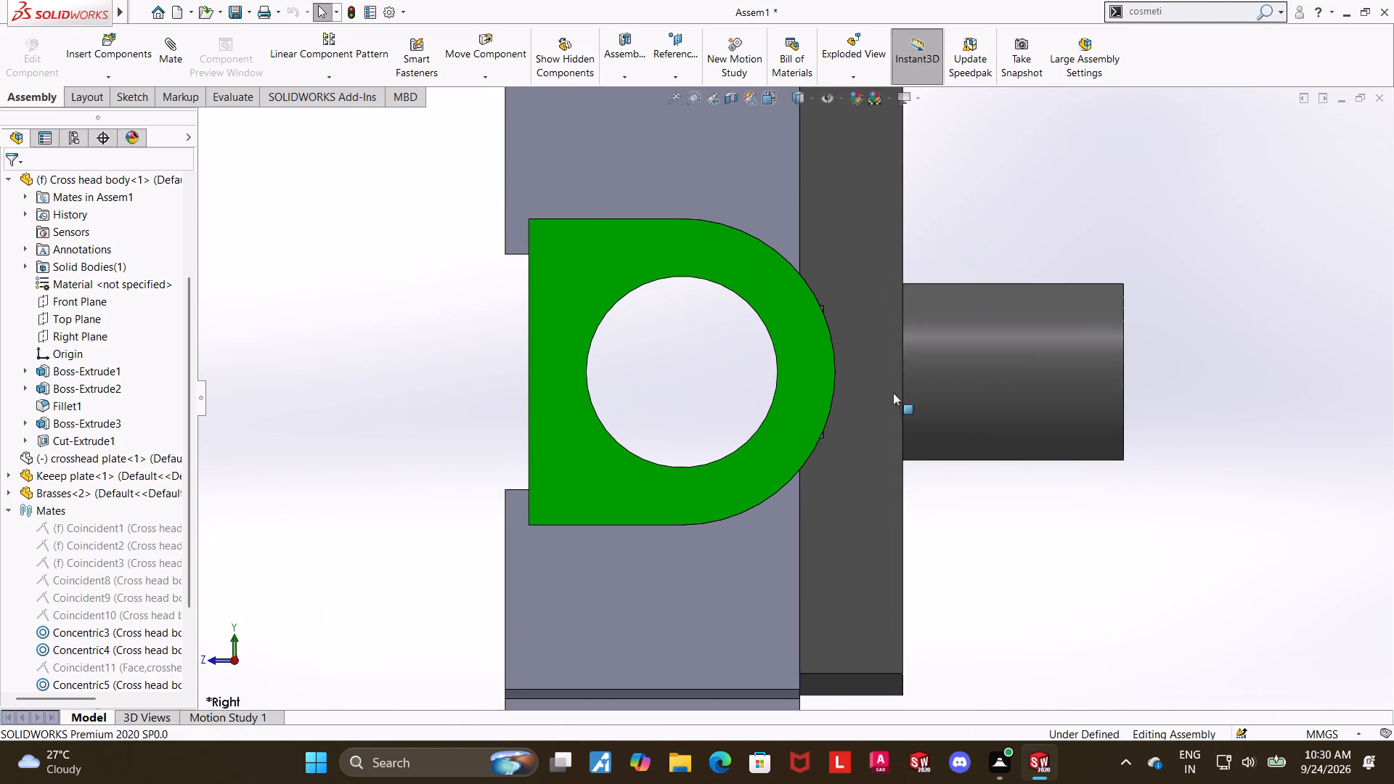
click(1111, 536)
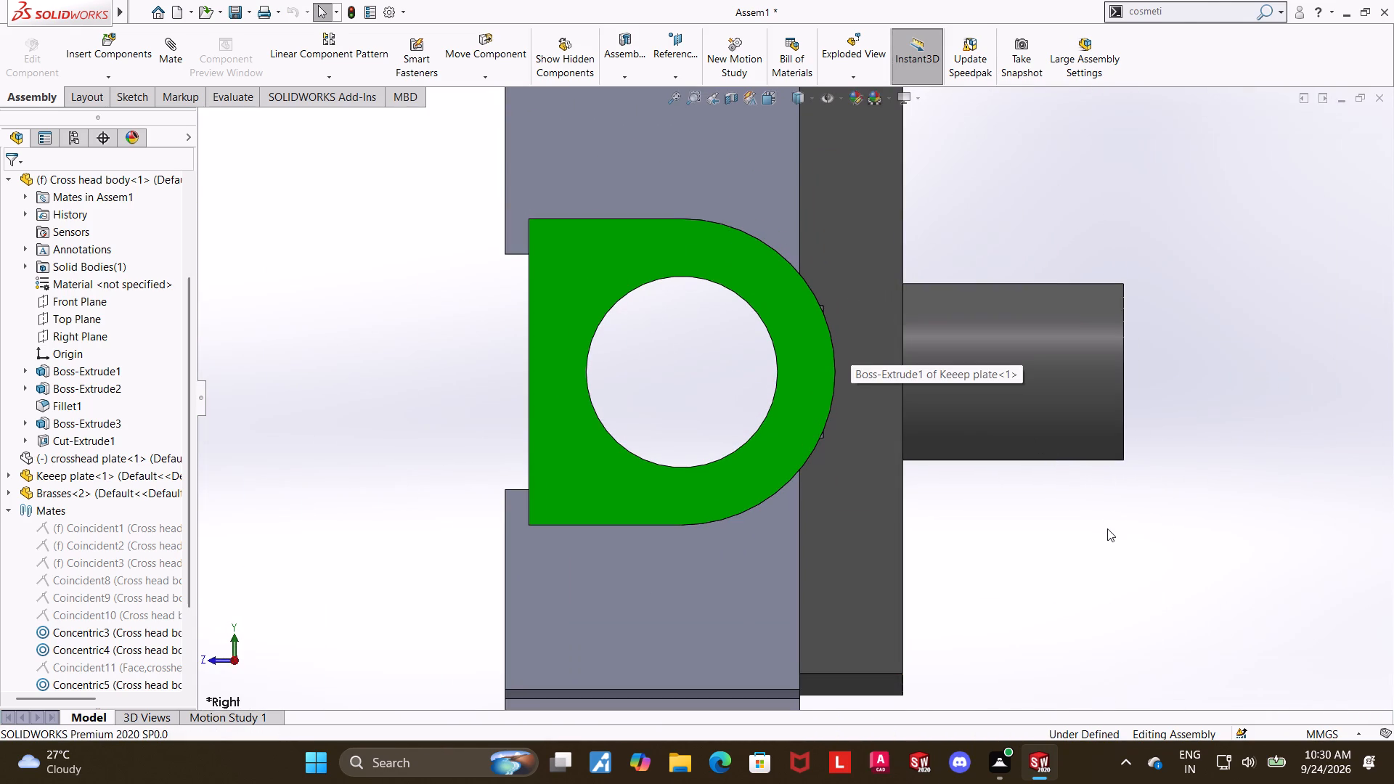
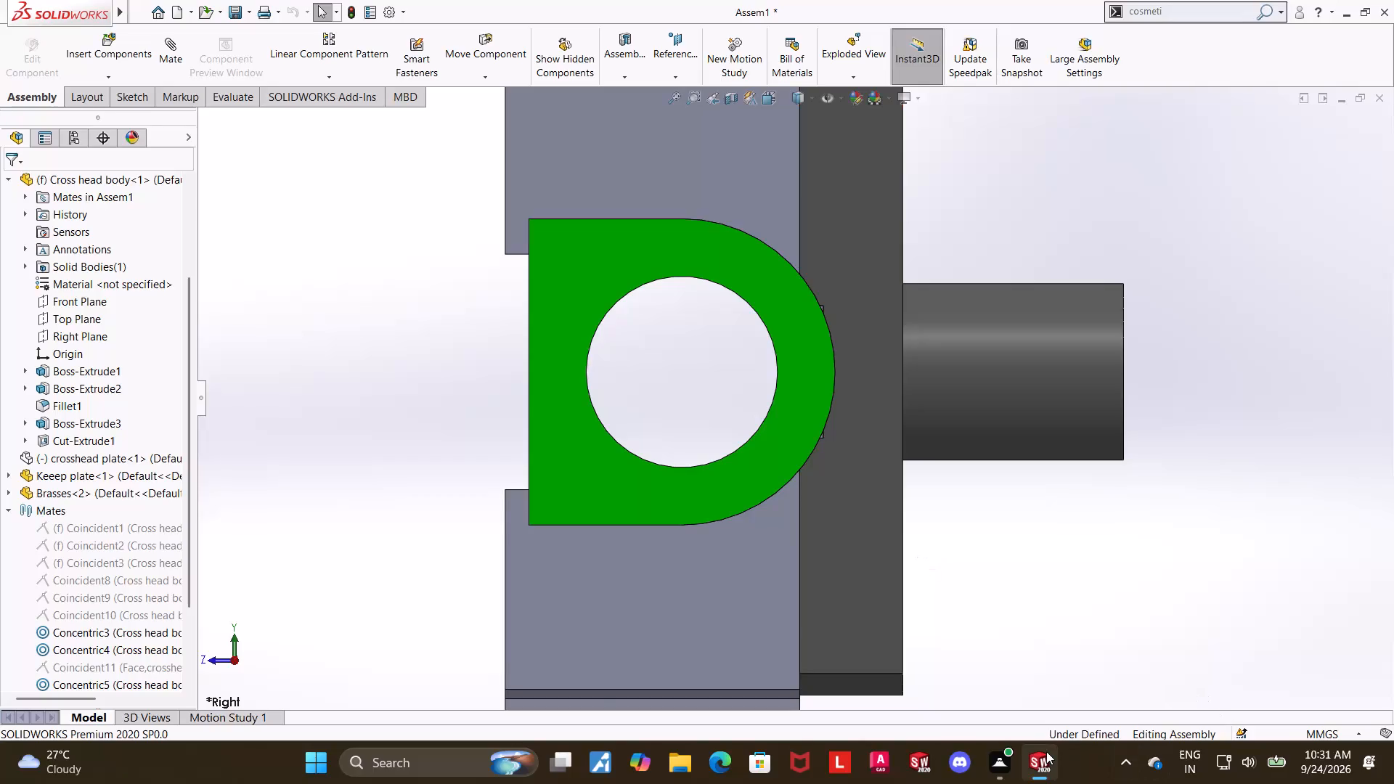
Switch from the crosshead assembly to the open Brasses part document.
click(347, 670)
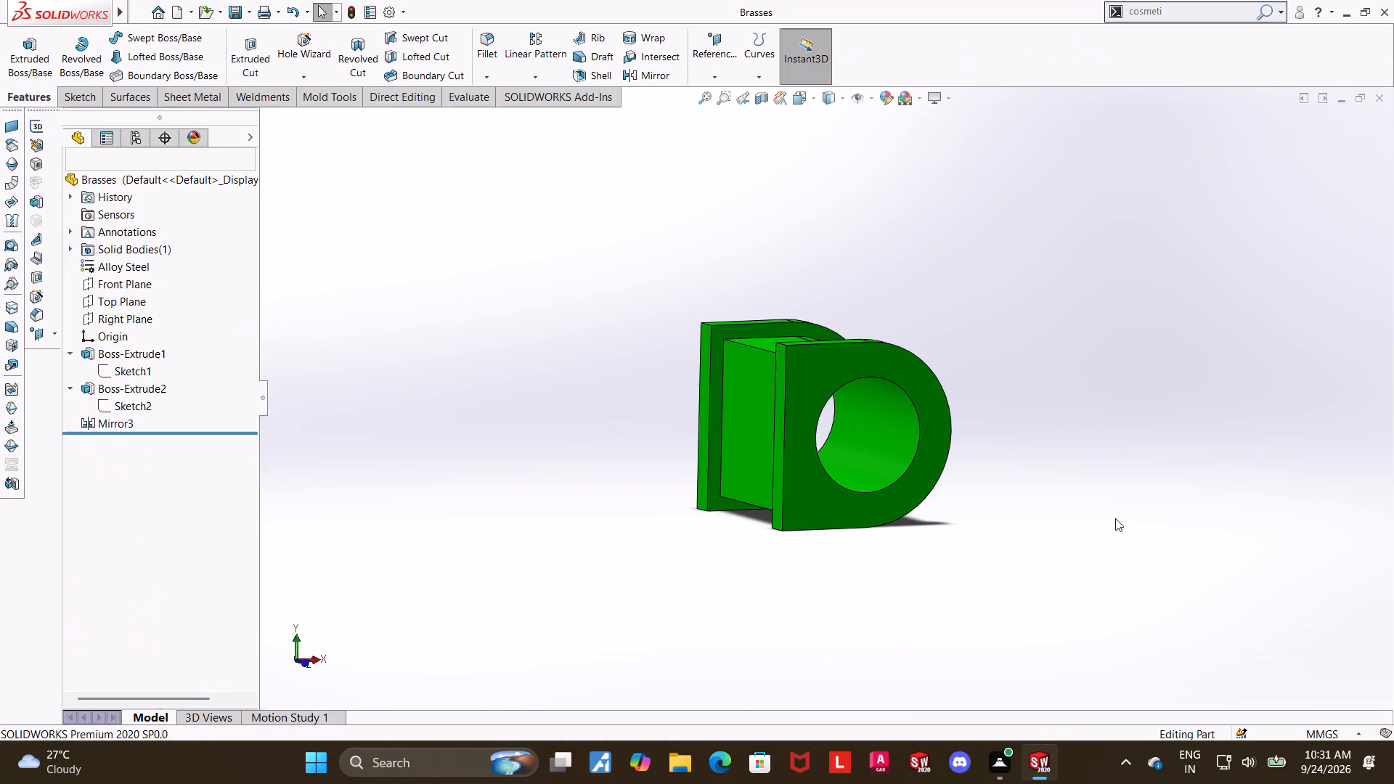
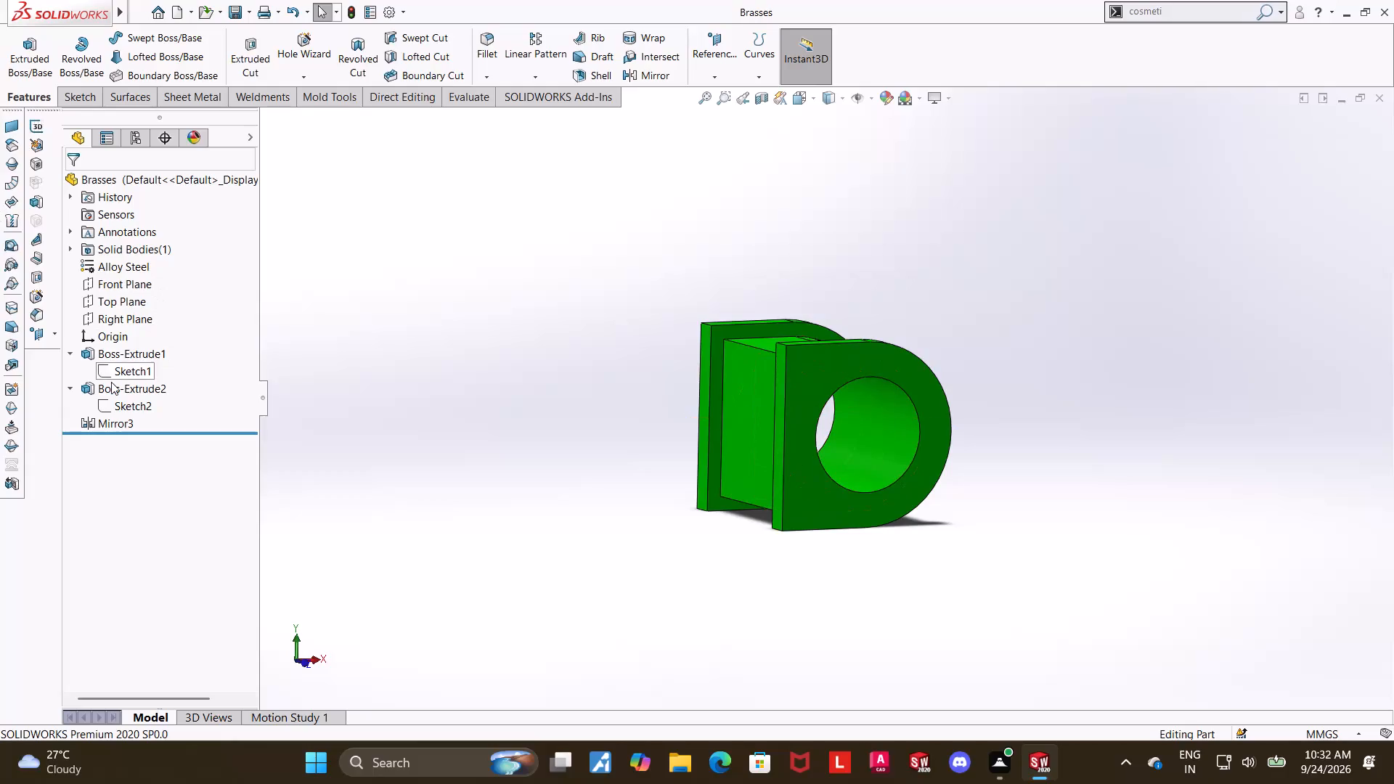
Examine the profile sketch of Boss-Extrude1 and the brass's flange, including from the front view.
click(119, 372)
click(174, 352)
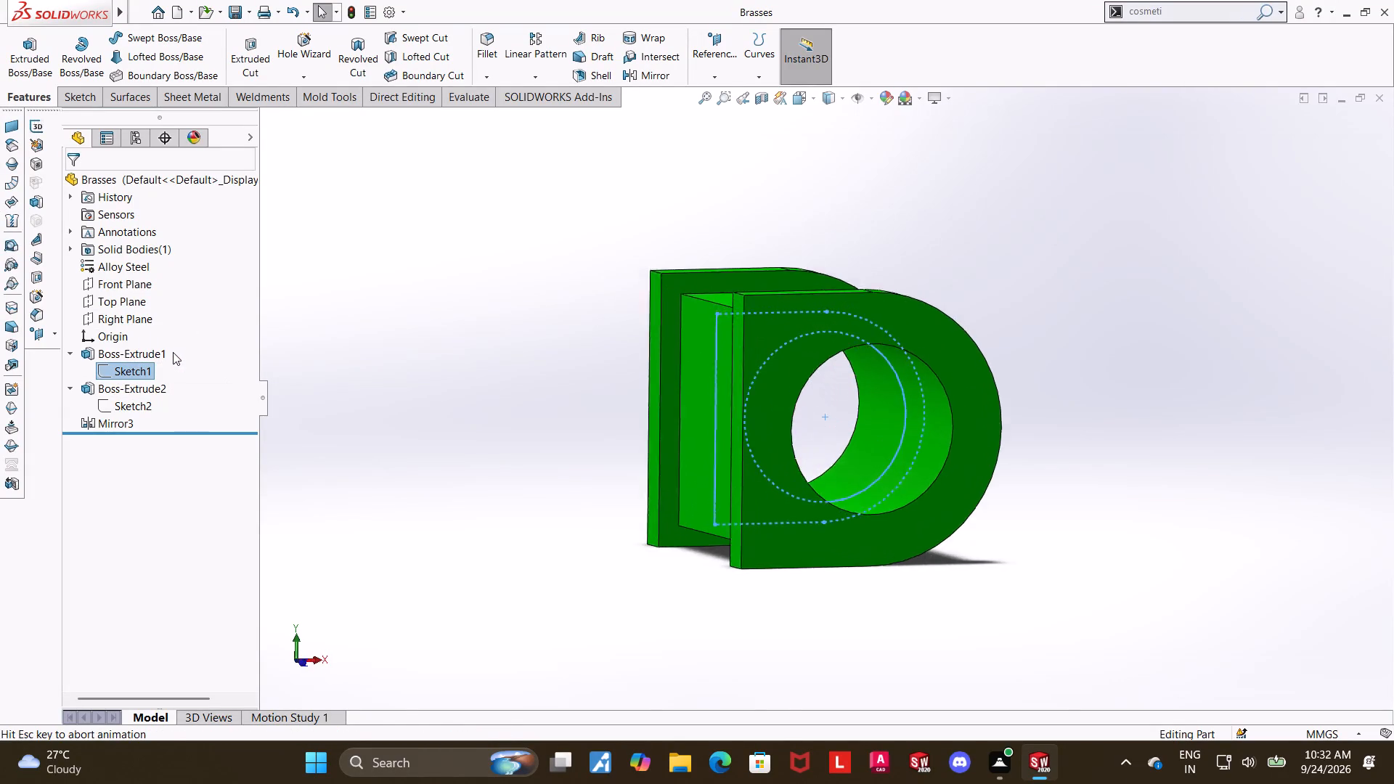
click(129, 376)
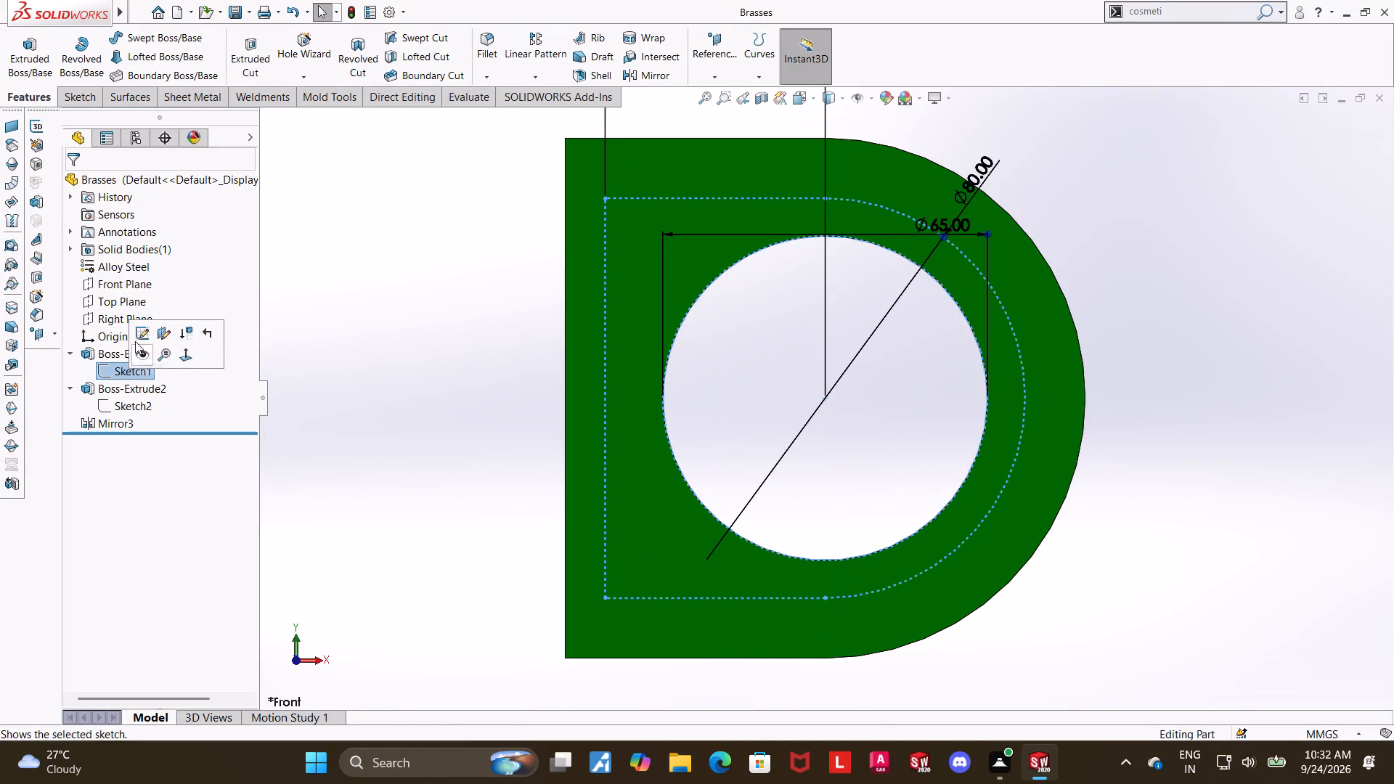
click(143, 334)
click(310, 352)
scroll(354, 362, up, 4)
middle_drag(981, 465, 997, 475)
click(794, 293)
click(1144, 522)
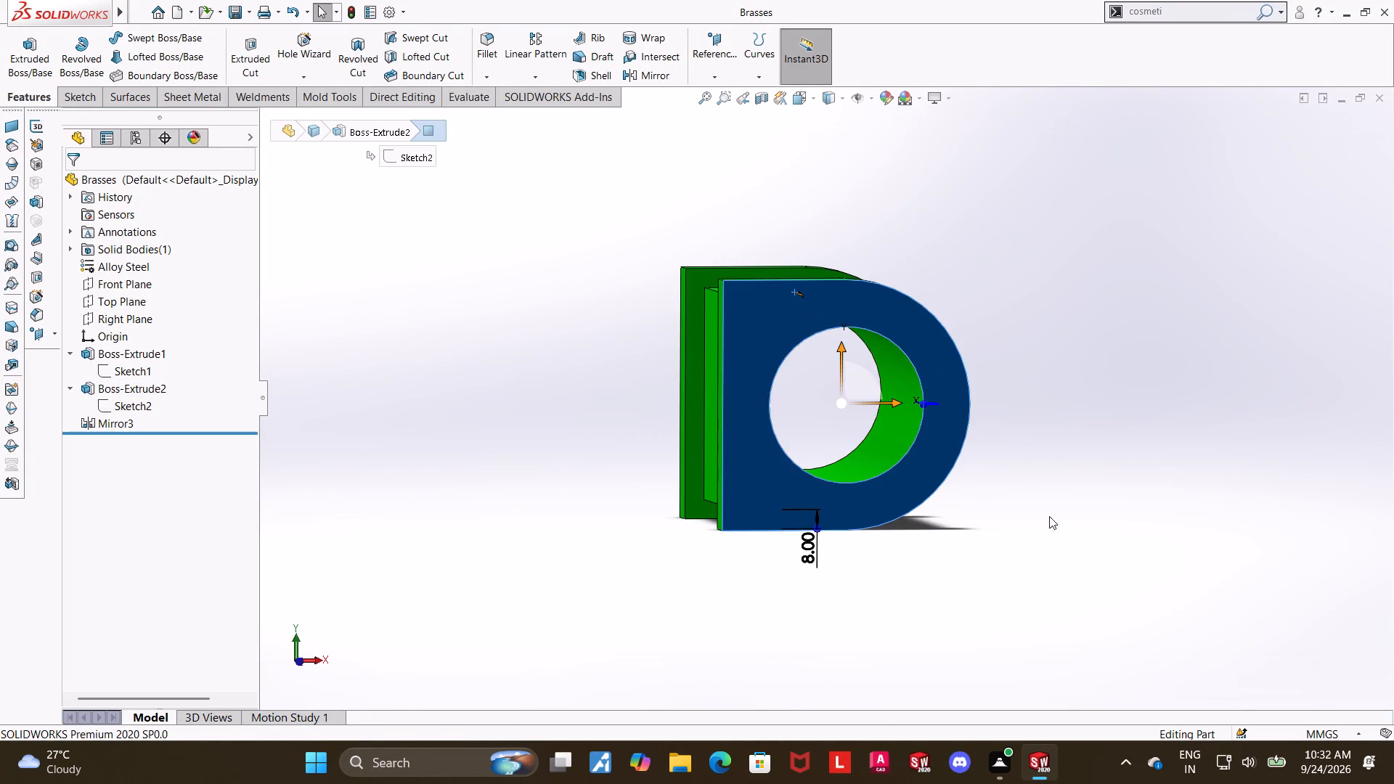
middle_drag(1053, 516, 1080, 522)
scroll(1069, 520, up, 1)
scroll(978, 446, down, 2)
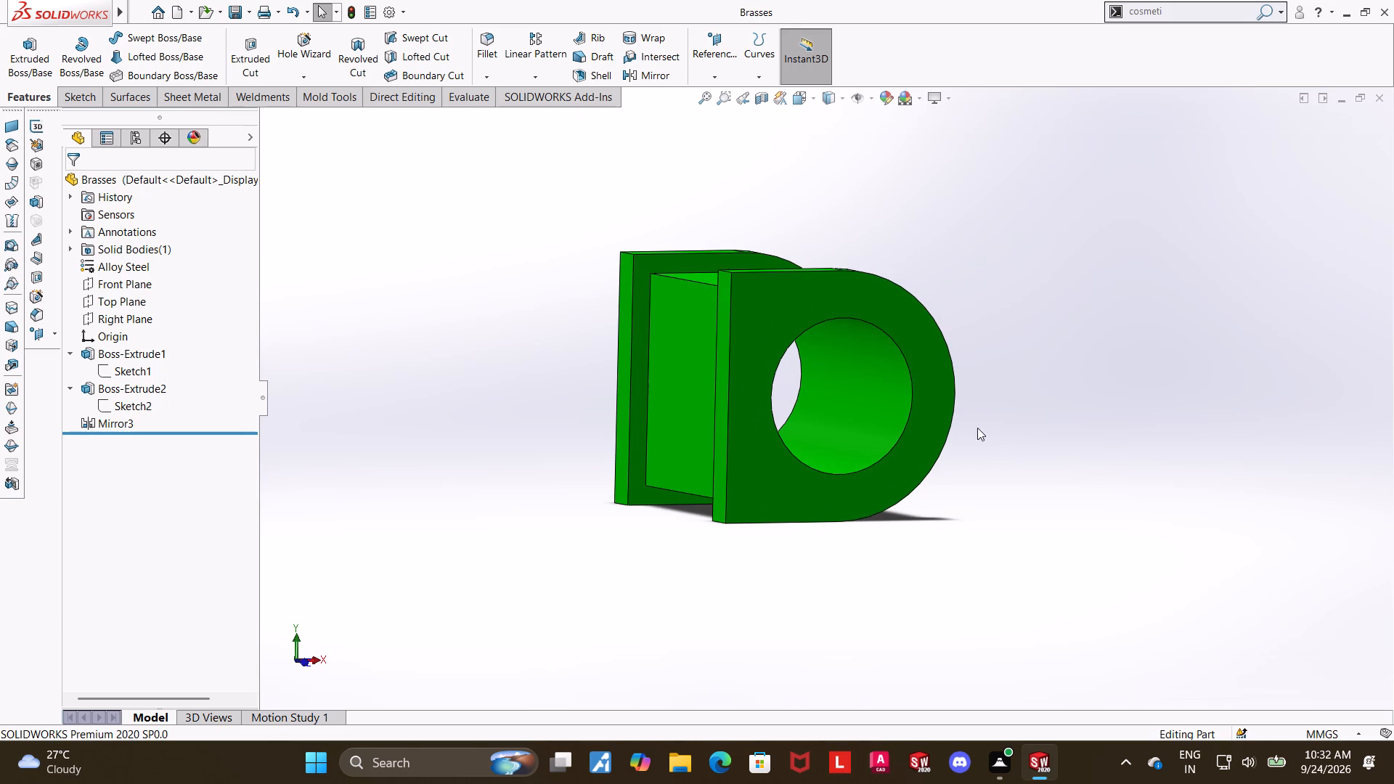
middle_drag(966, 427, 938, 407)
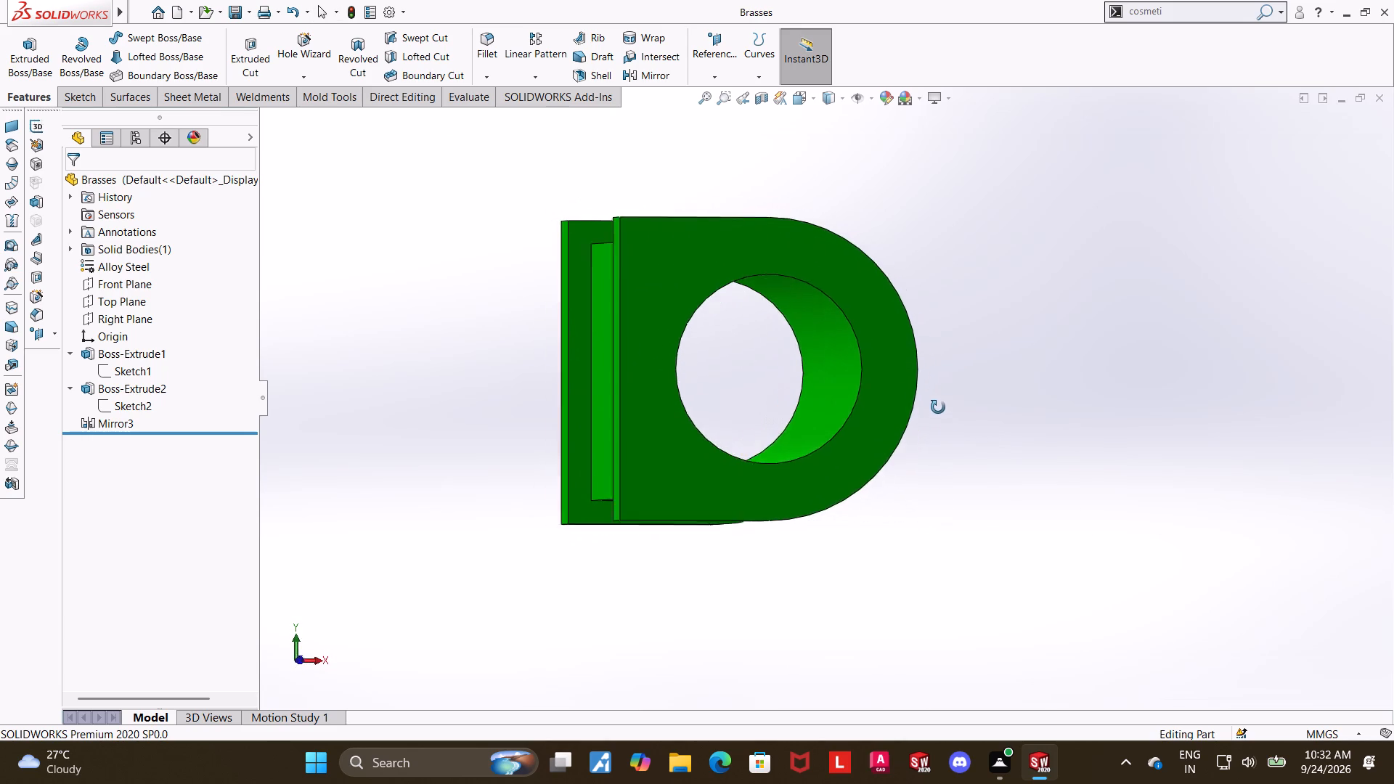
middle_drag(938, 407, 927, 408)
click(802, 99)
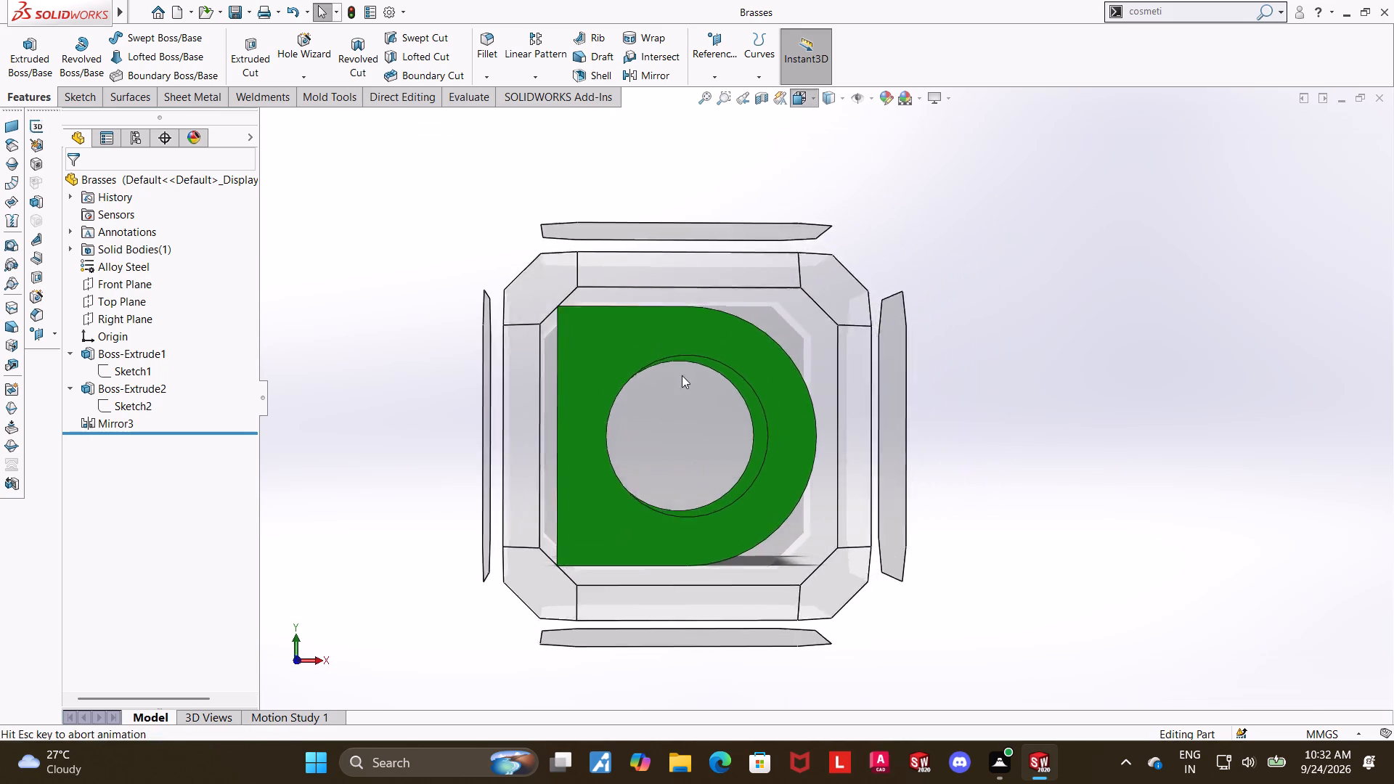
click(670, 400)
scroll(1024, 379, up, 2)
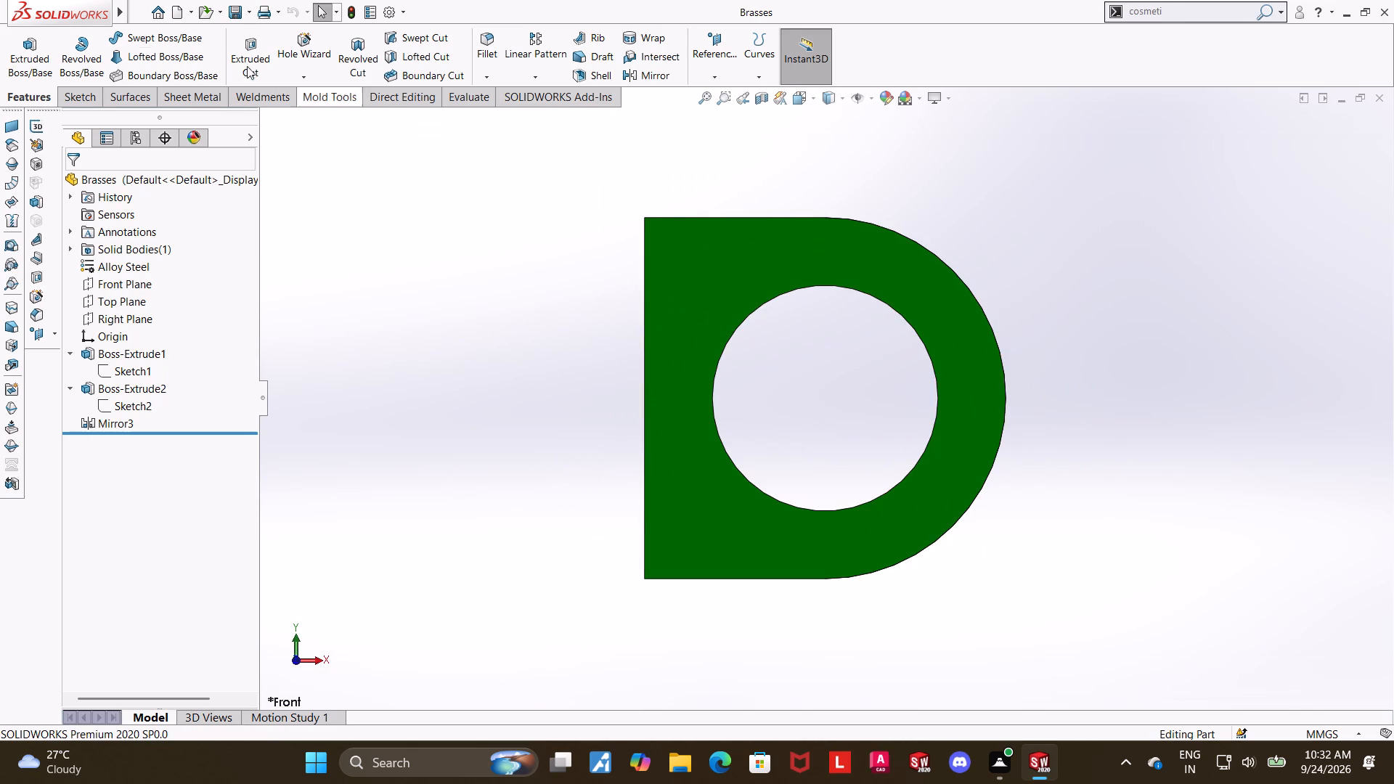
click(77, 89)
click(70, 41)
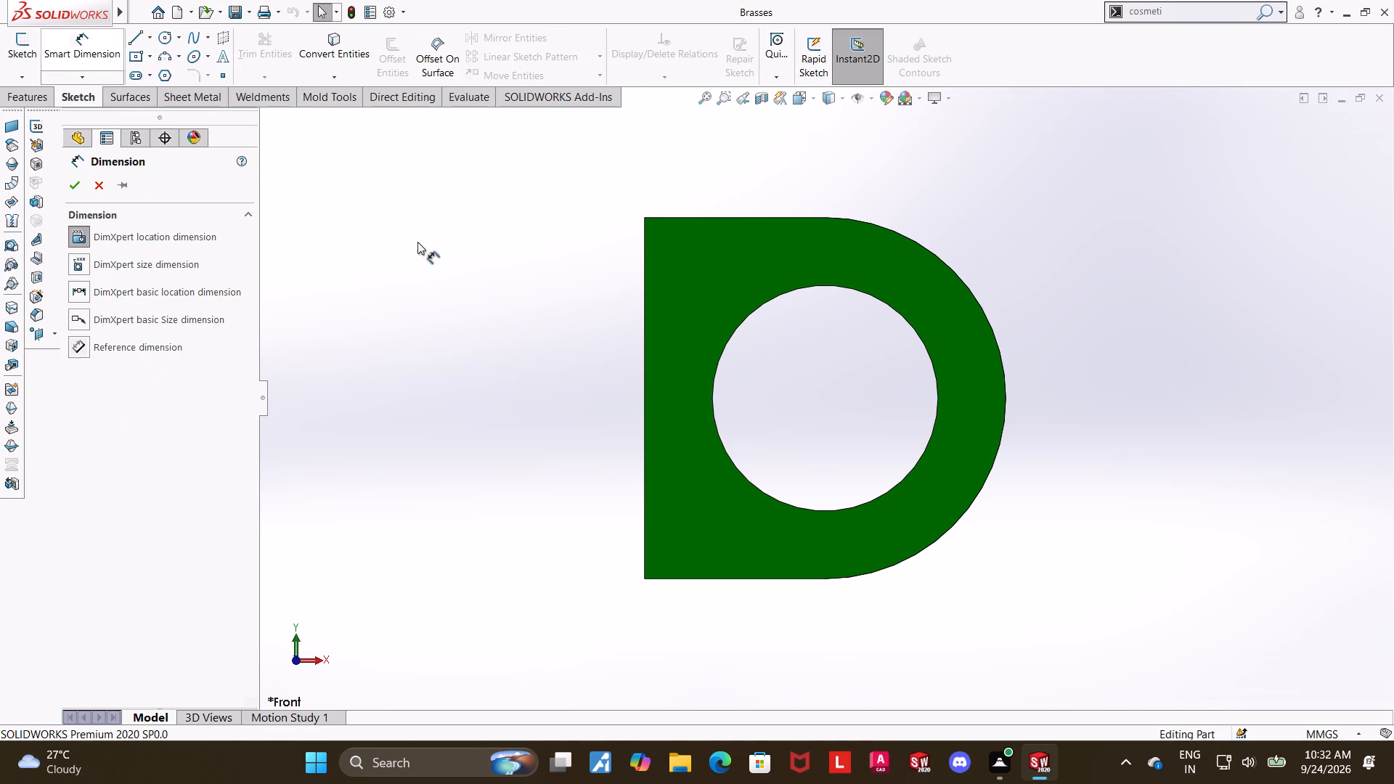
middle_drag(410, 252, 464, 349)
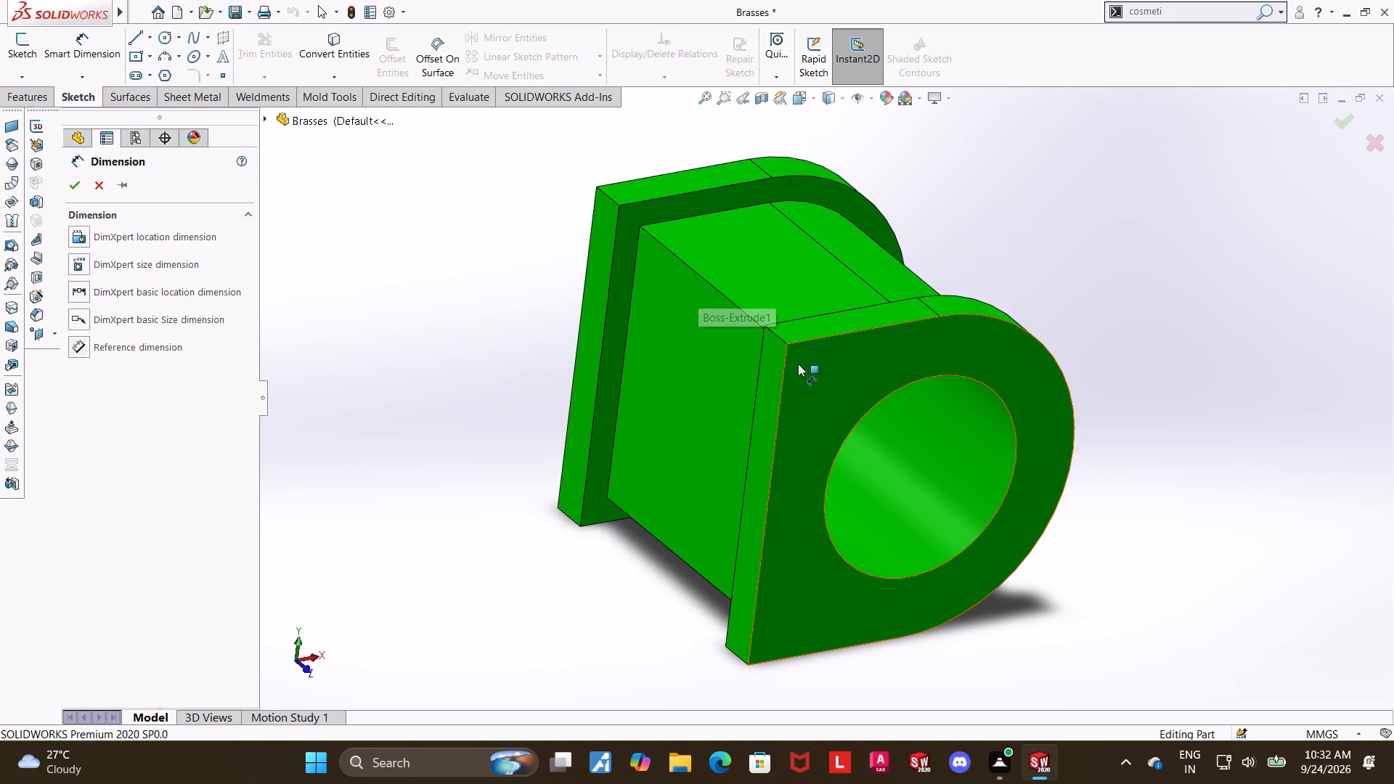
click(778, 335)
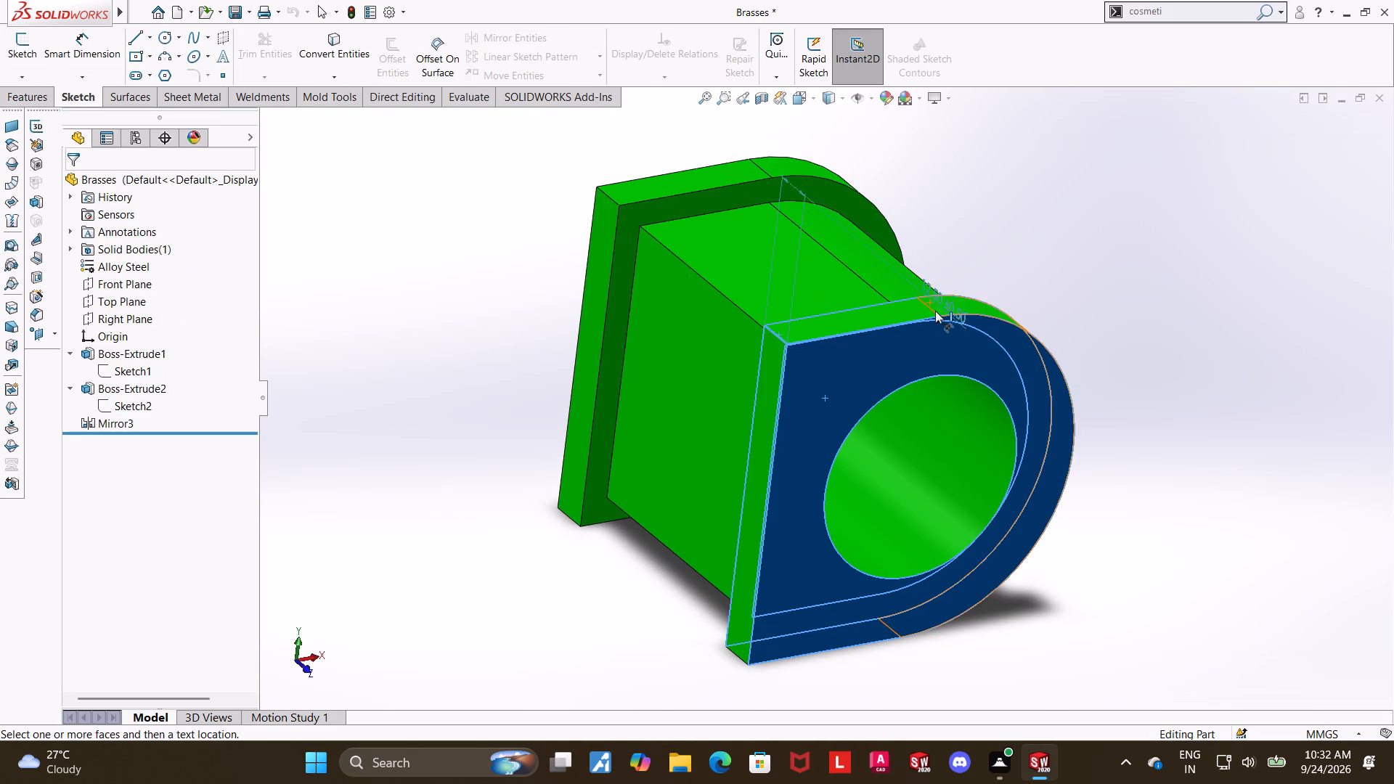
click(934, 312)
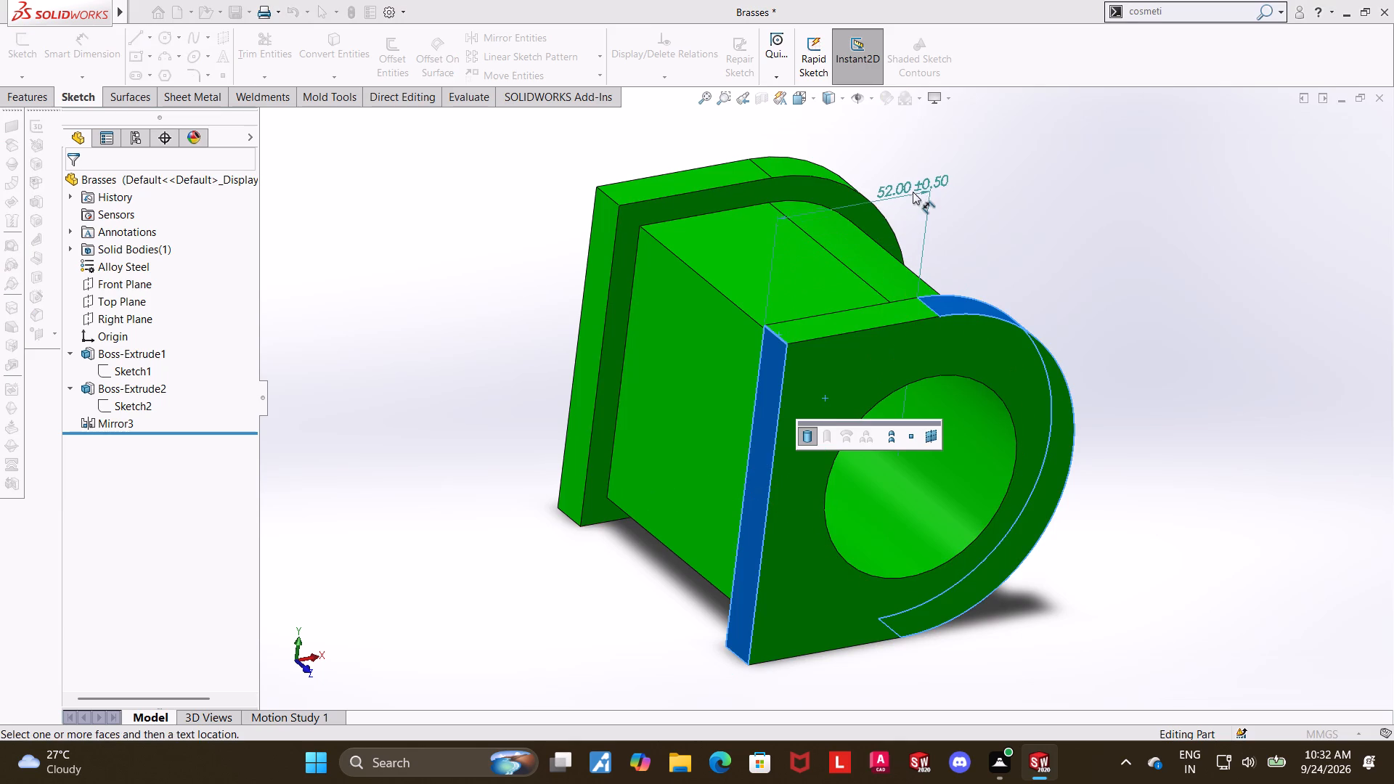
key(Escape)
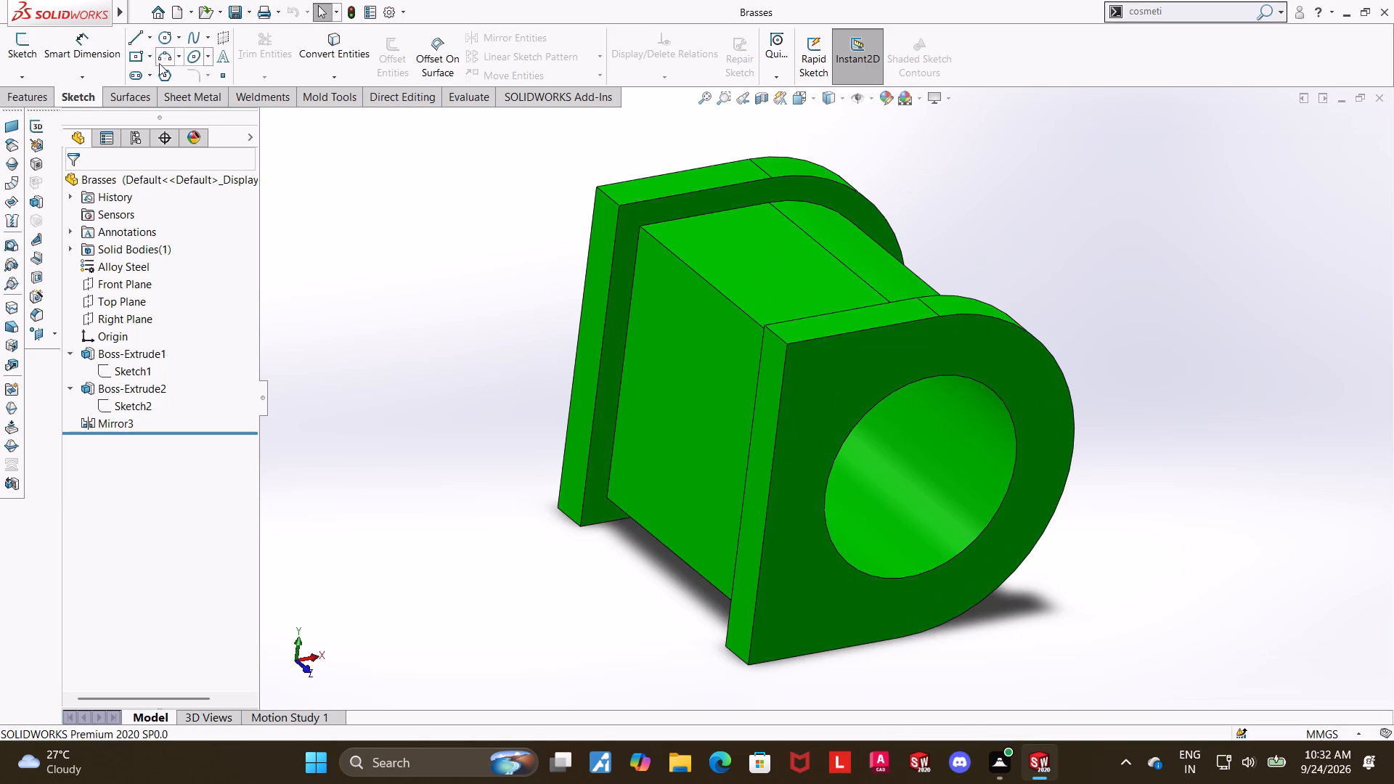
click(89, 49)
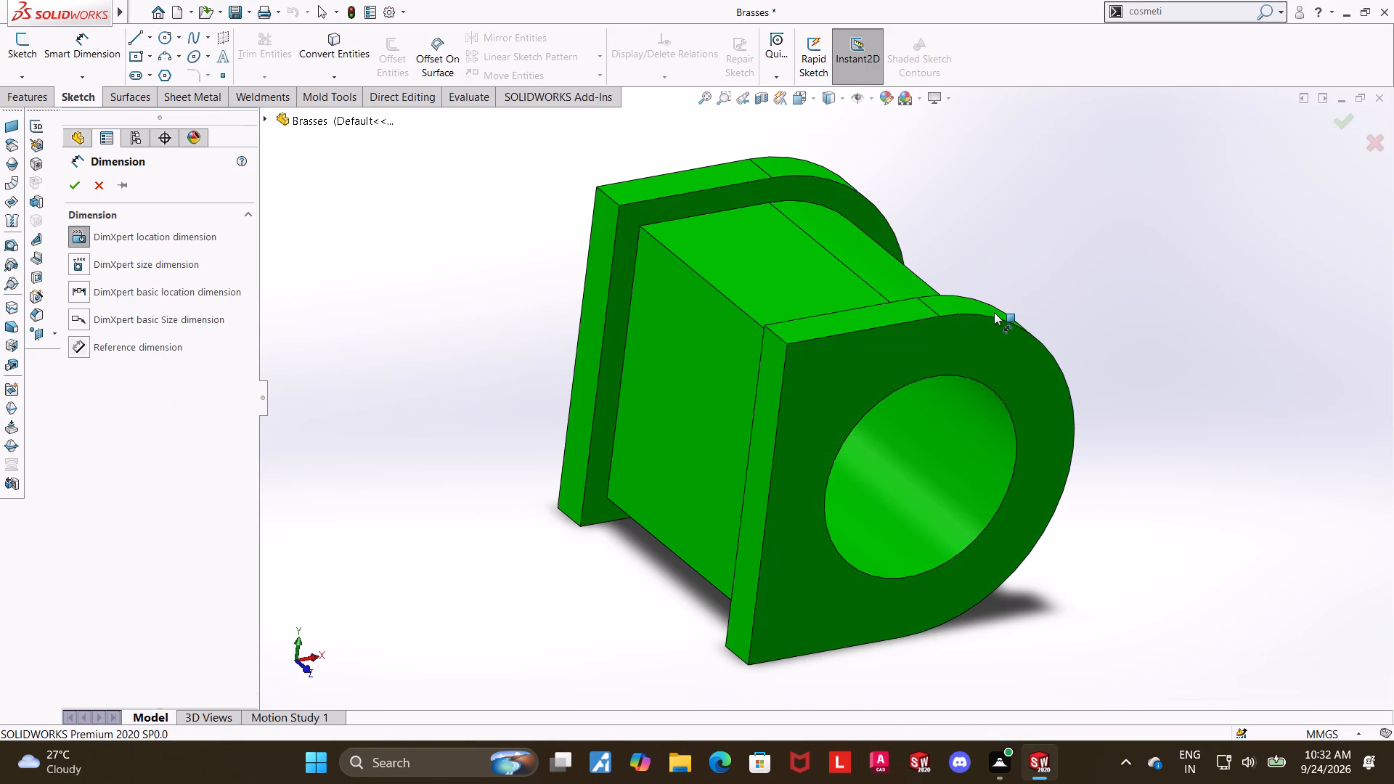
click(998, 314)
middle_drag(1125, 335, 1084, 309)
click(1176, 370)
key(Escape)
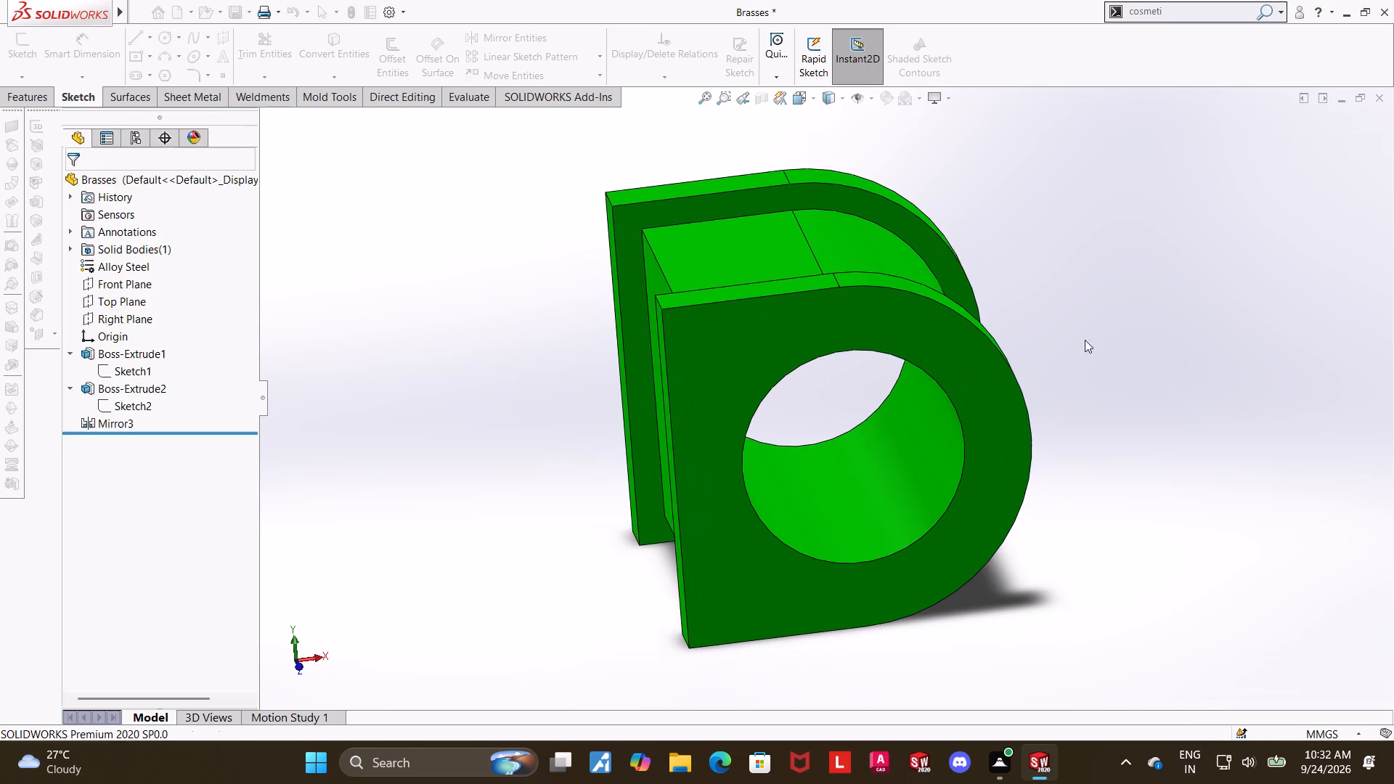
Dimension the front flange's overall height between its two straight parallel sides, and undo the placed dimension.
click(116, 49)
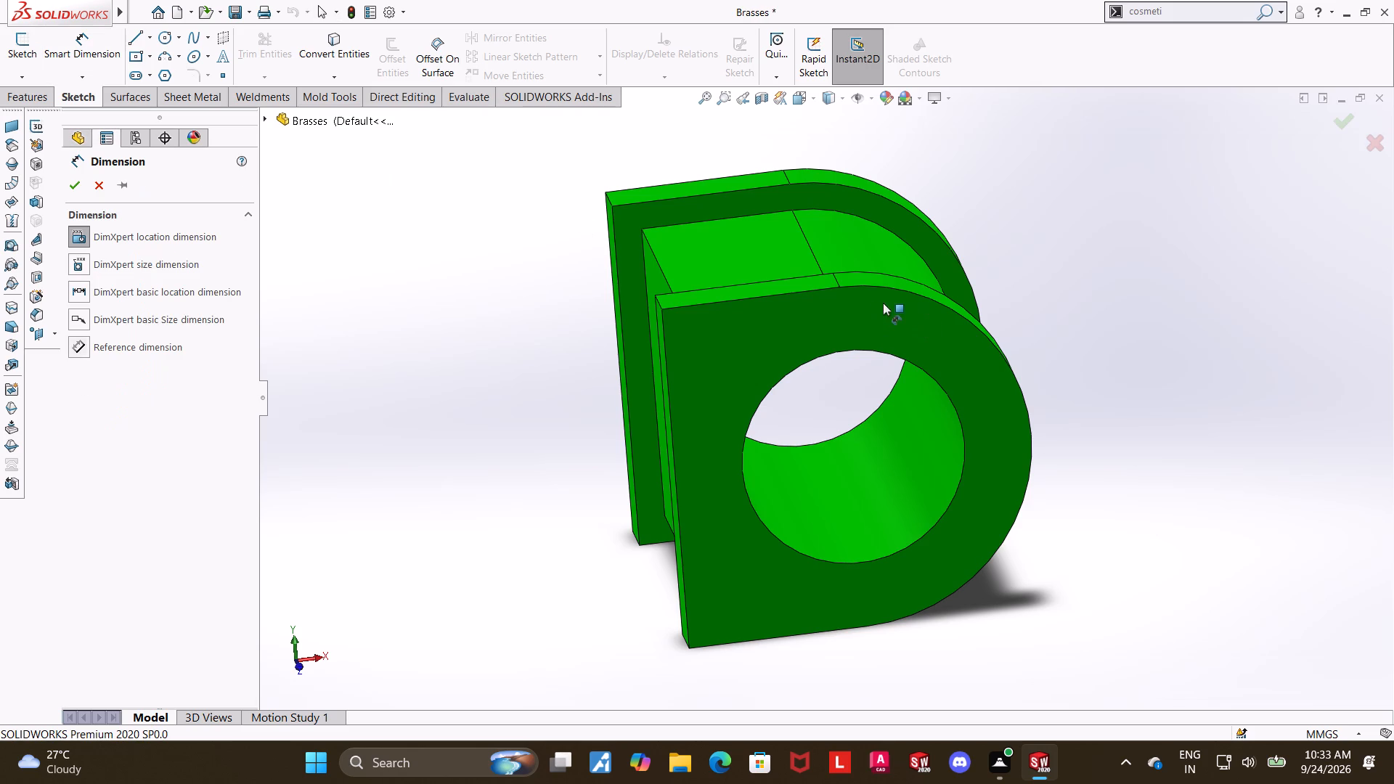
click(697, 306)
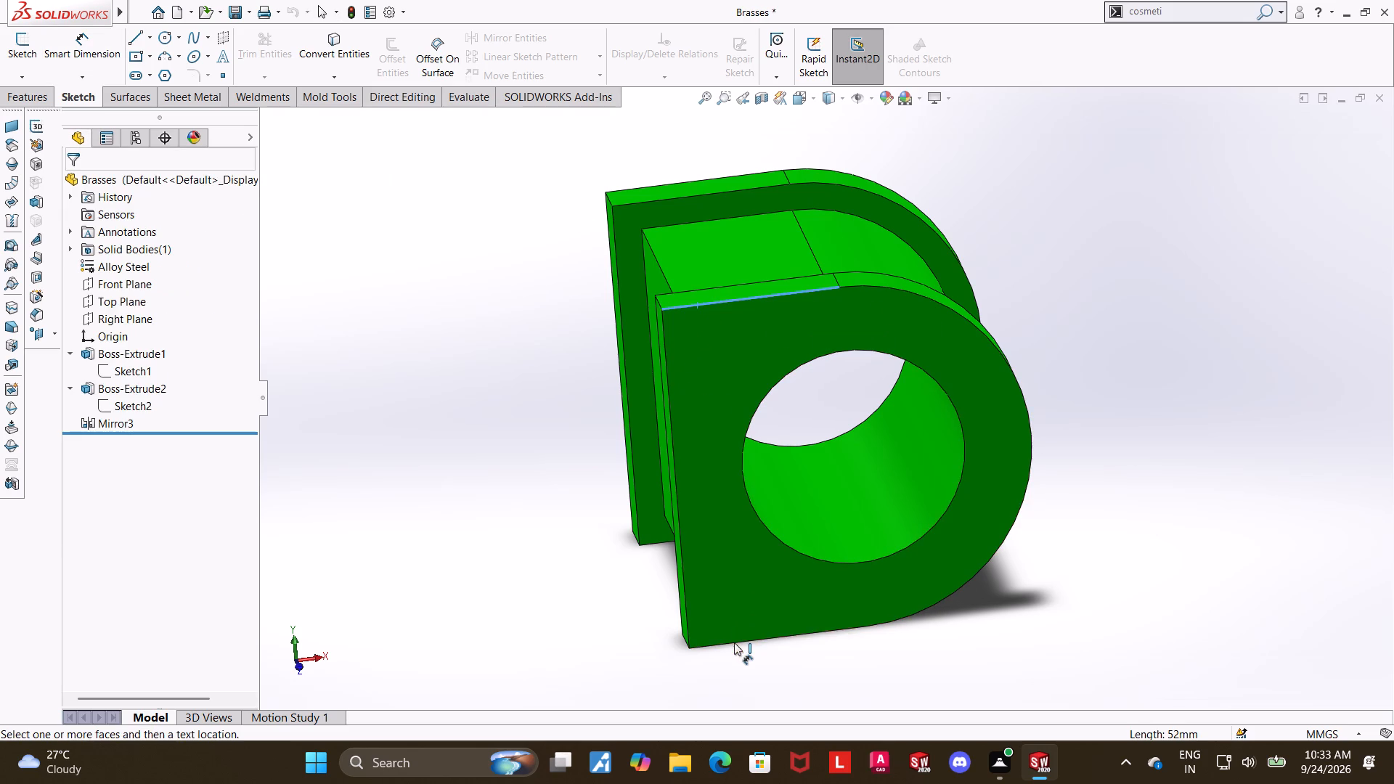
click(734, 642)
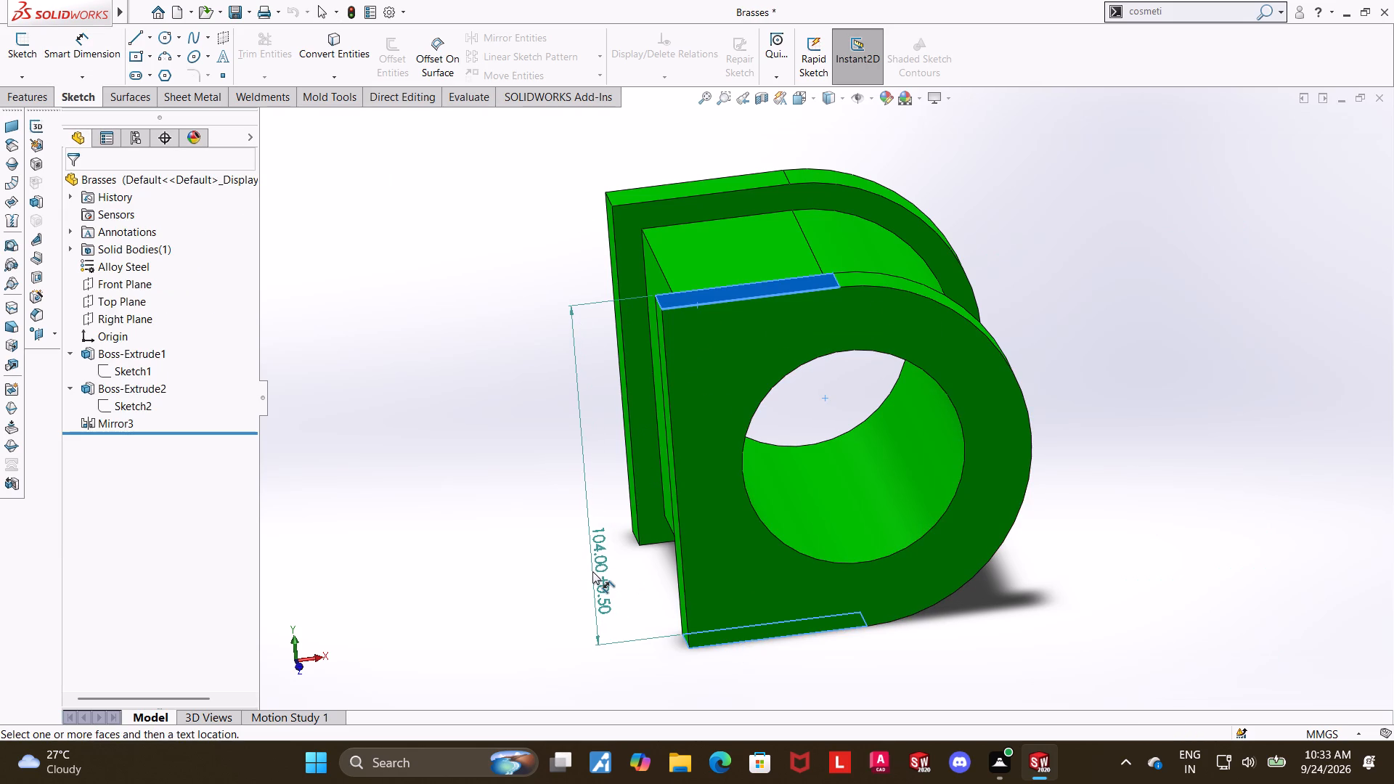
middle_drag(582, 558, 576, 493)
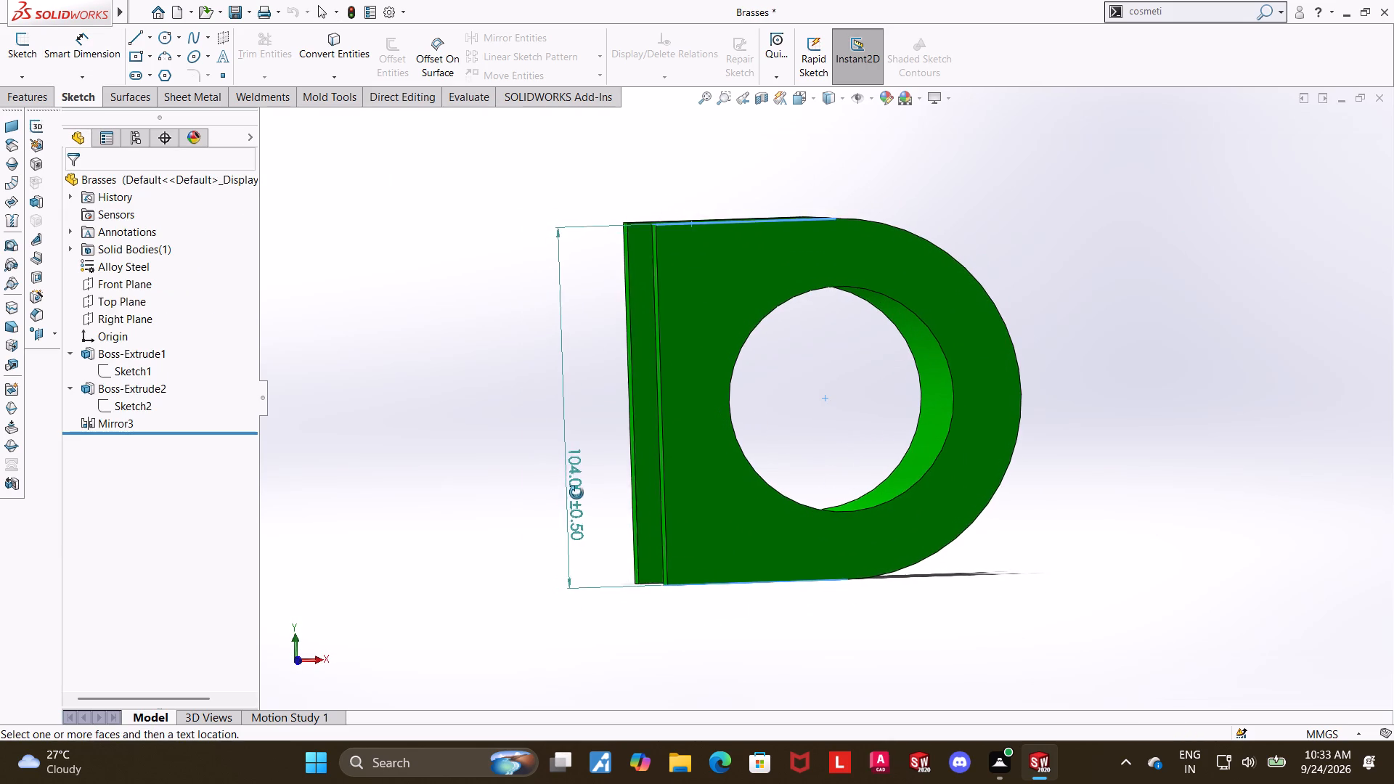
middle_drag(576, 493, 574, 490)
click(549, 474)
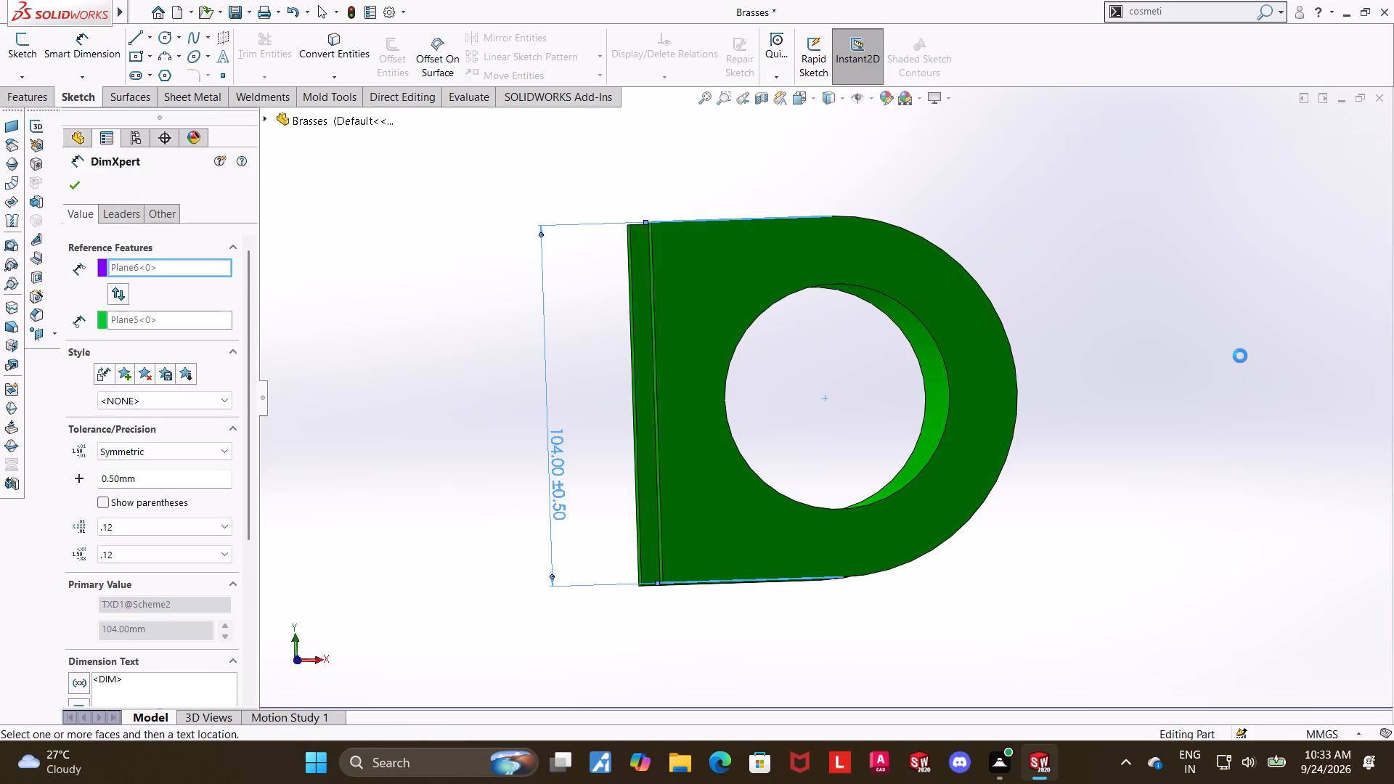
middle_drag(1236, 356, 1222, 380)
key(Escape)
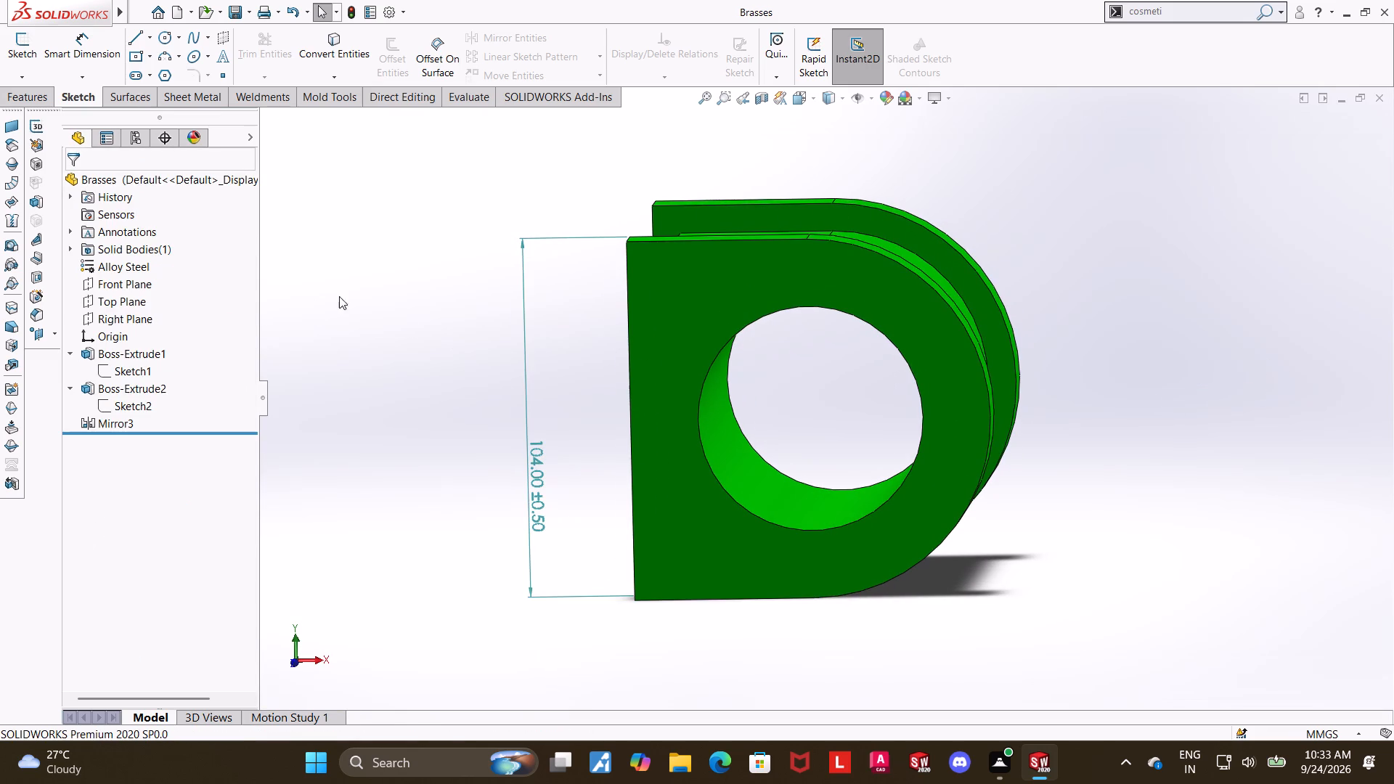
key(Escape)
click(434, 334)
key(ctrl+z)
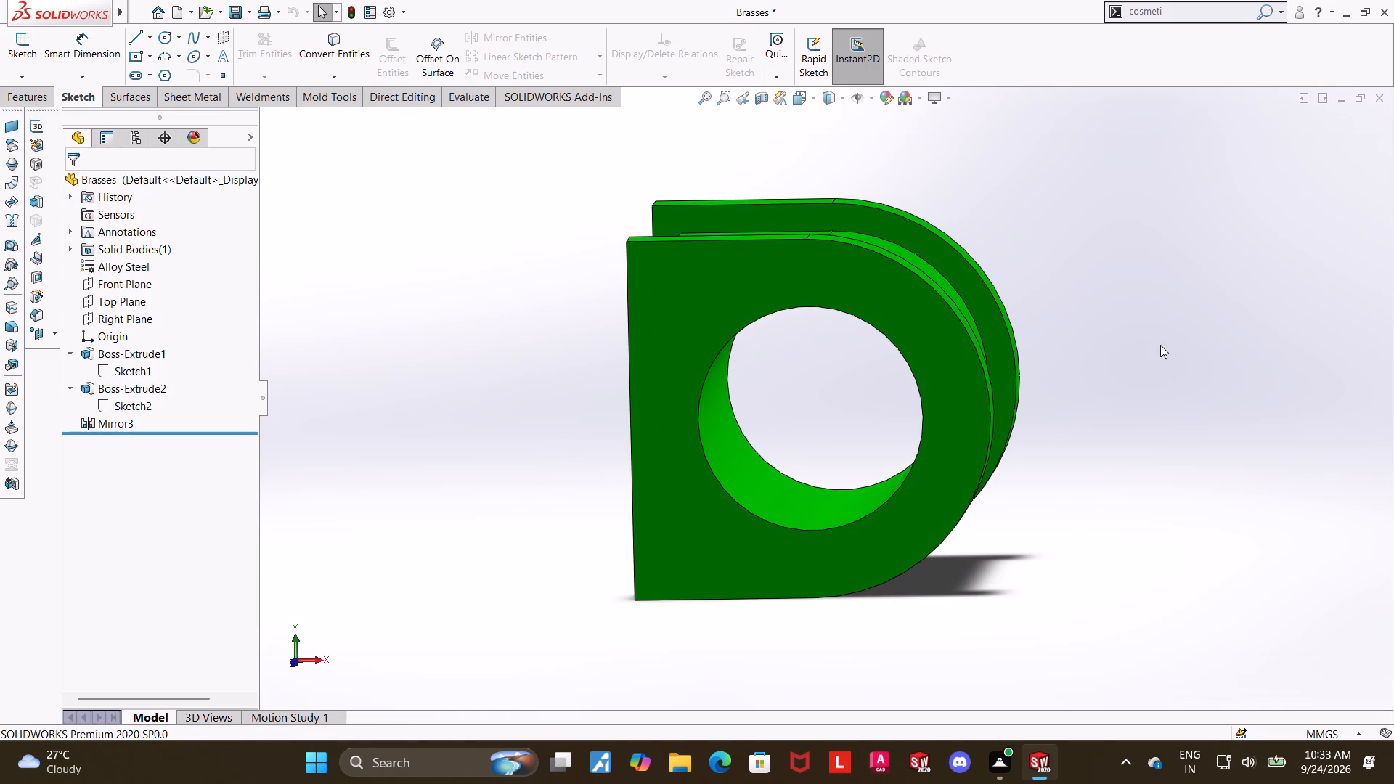
Display Sketch1's dimensions in the front view and move the Ø80 dimension text farther outside the part outline.
middle_drag(1186, 341, 1199, 340)
click(134, 368)
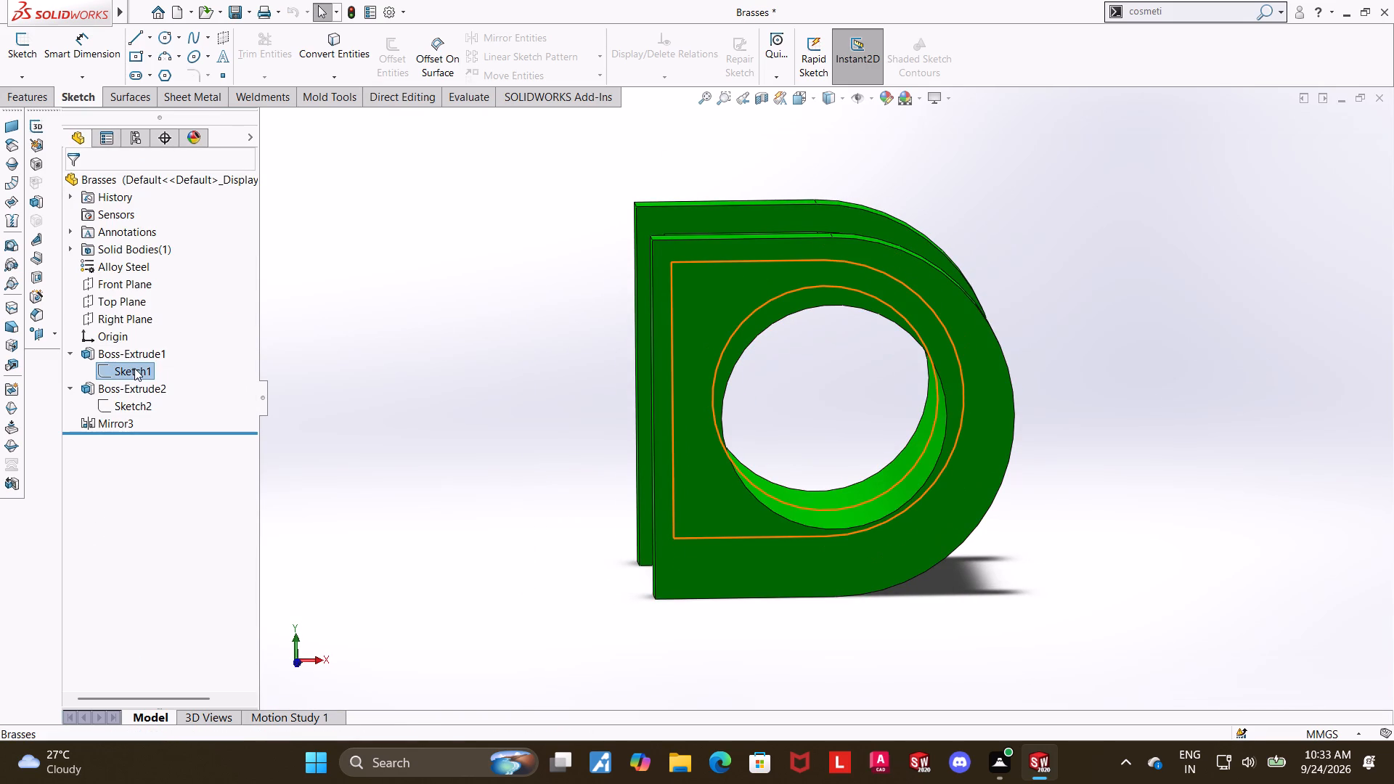
scroll(1115, 303, down, 2)
middle_click(1079, 295)
scroll(1074, 291, up, 3)
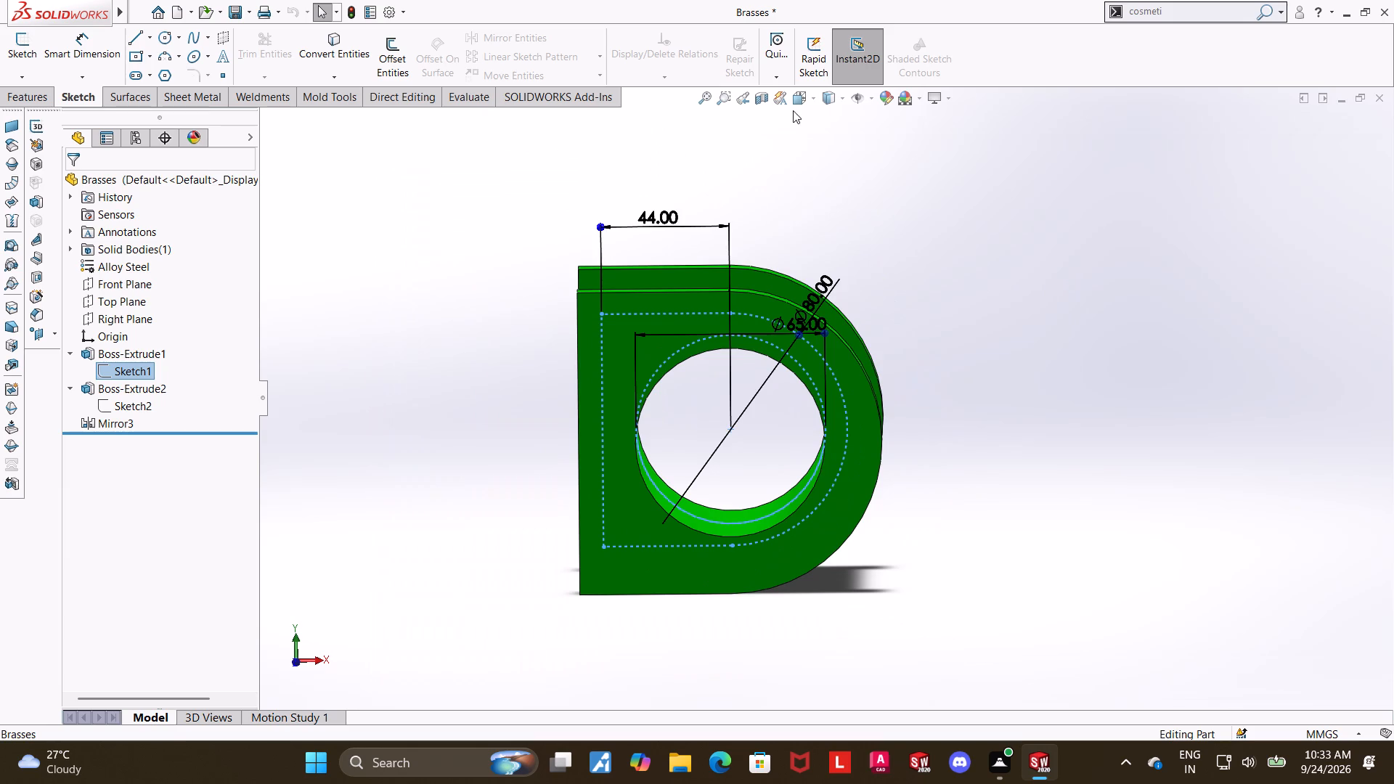
click(801, 97)
click(709, 443)
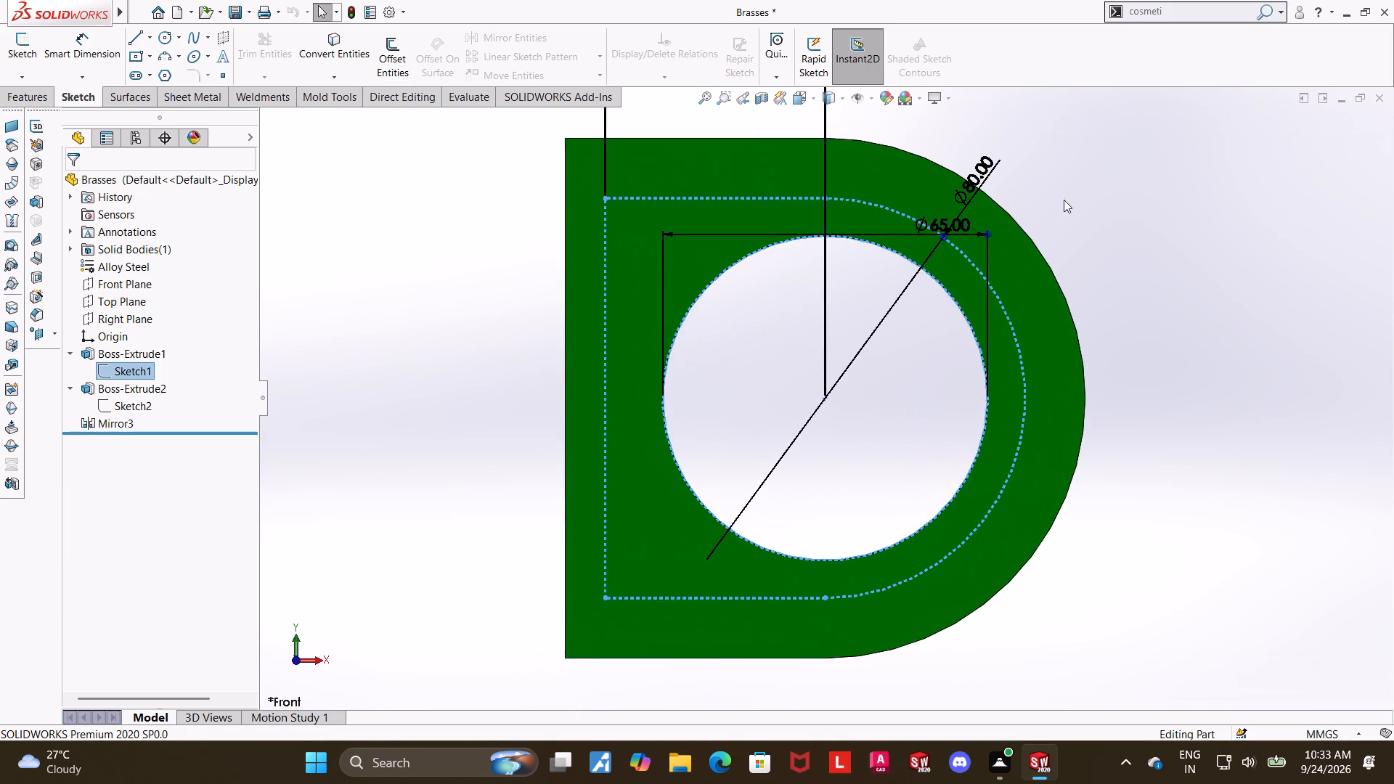
scroll(1109, 215, up, 4)
scroll(1014, 216, down, 1)
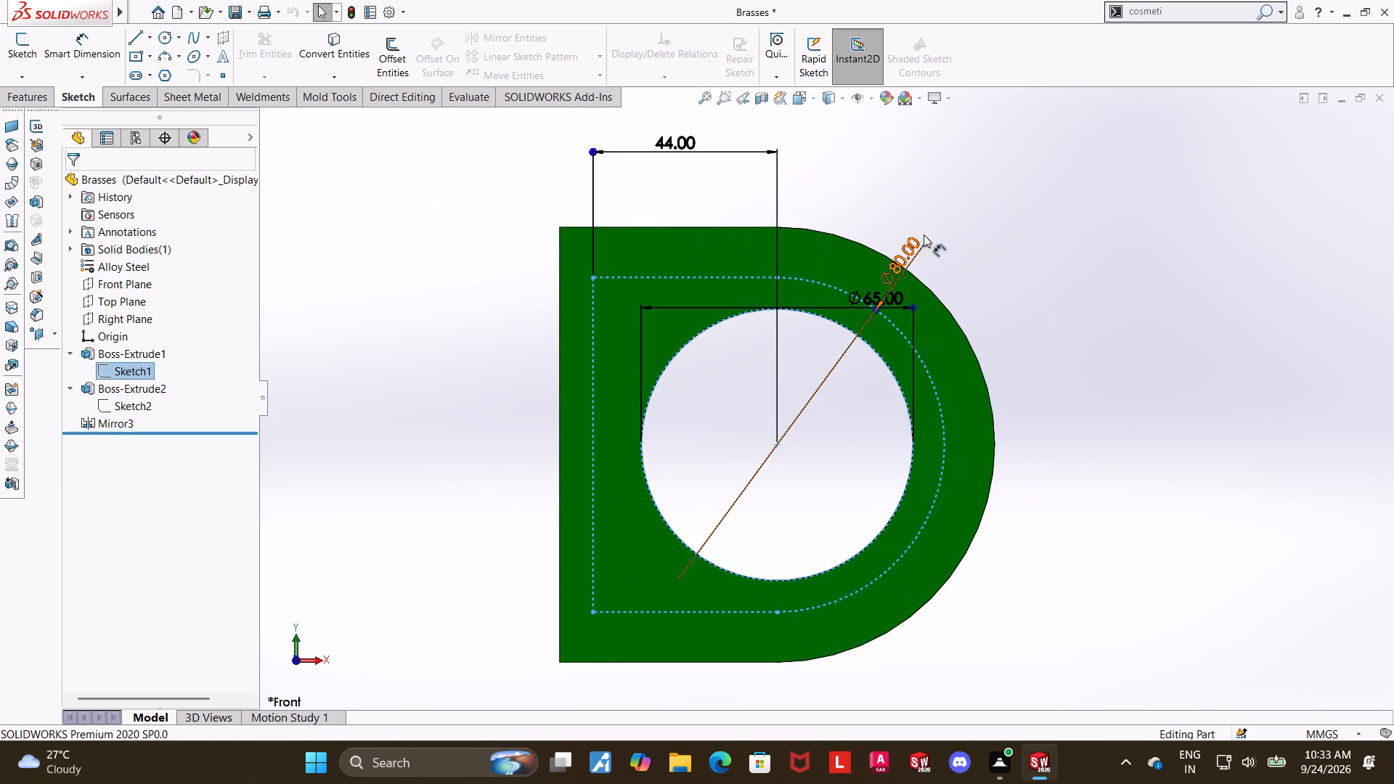
drag(906, 256, 953, 221)
click(1212, 271)
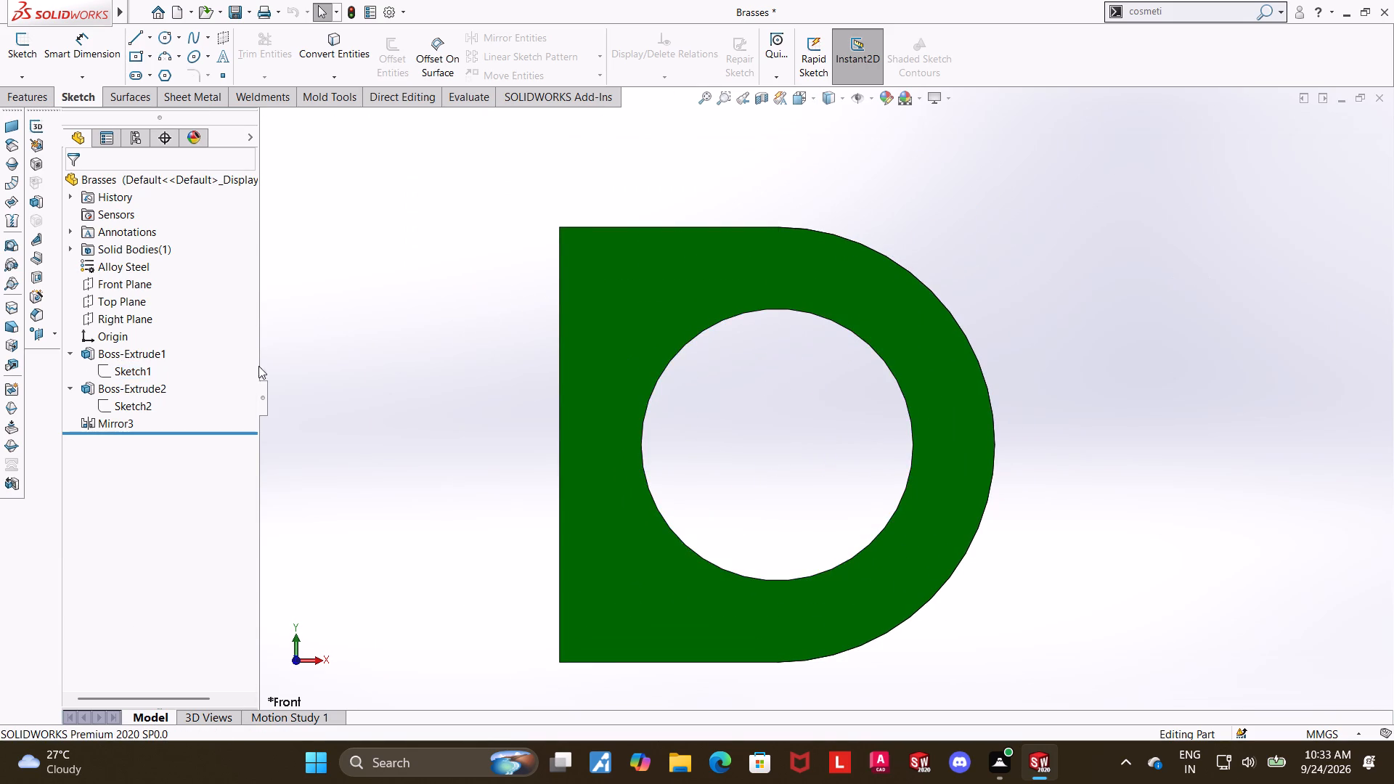
Open Sketch2 of the flange to inspect its offset dimension, exit it, and check the flange's upper straight edge.
click(118, 410)
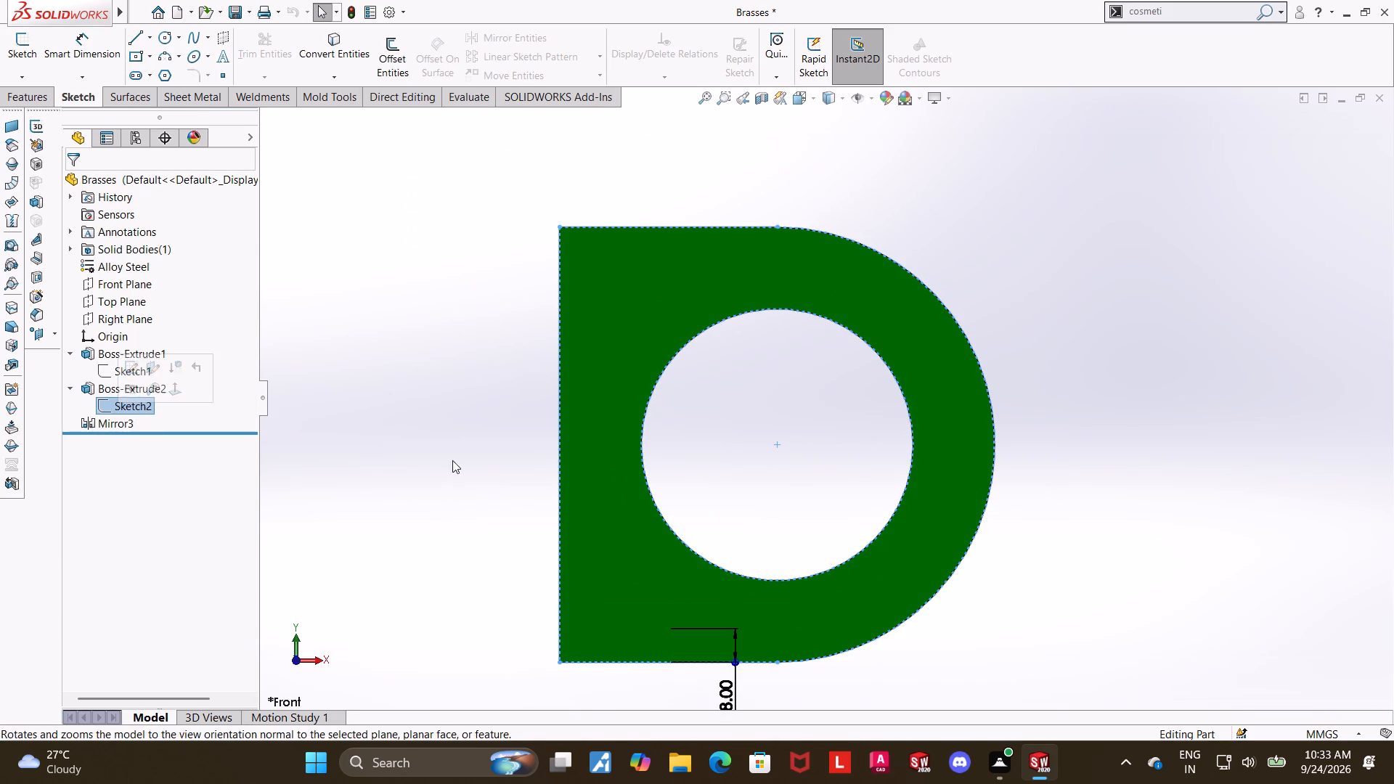
scroll(447, 457, up, 1)
click(125, 402)
click(137, 359)
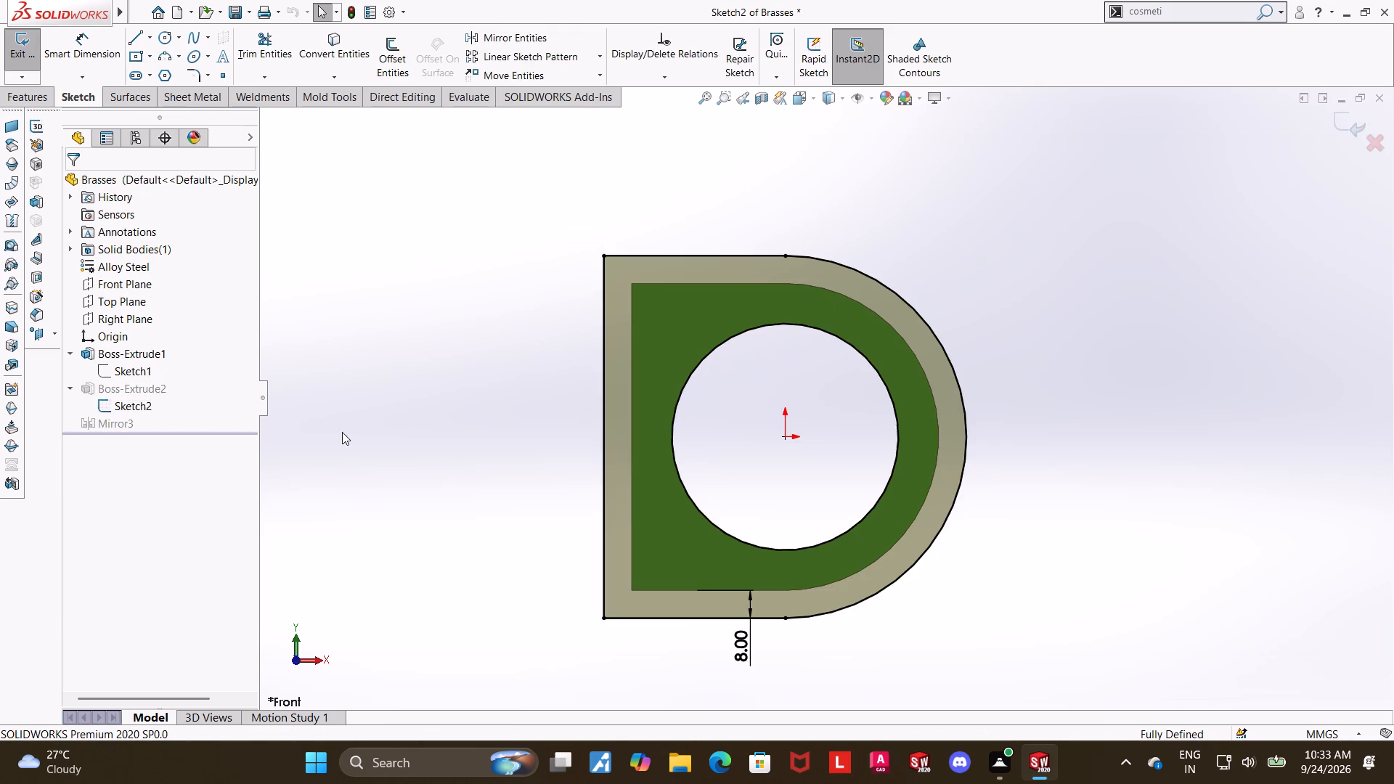
middle_drag(425, 444, 473, 462)
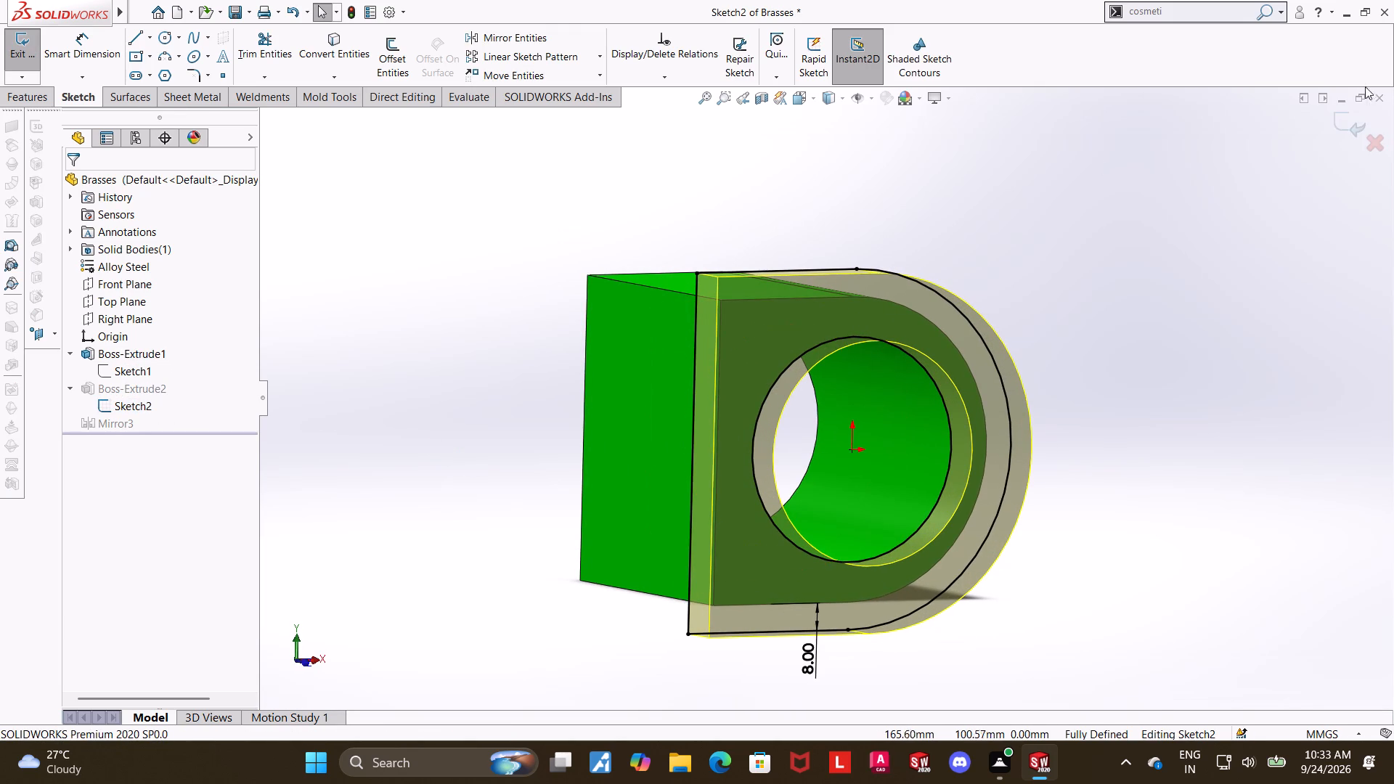
click(1334, 124)
click(1165, 334)
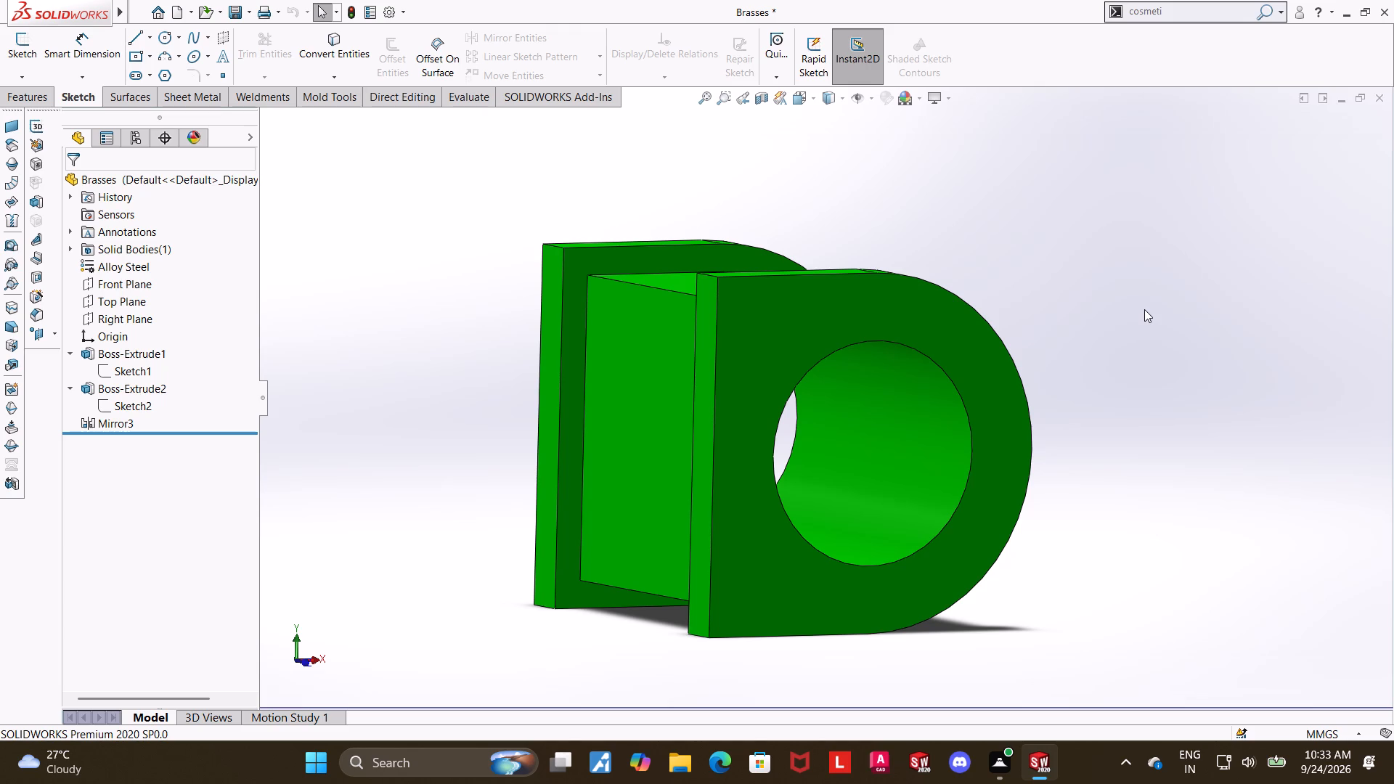
click(778, 277)
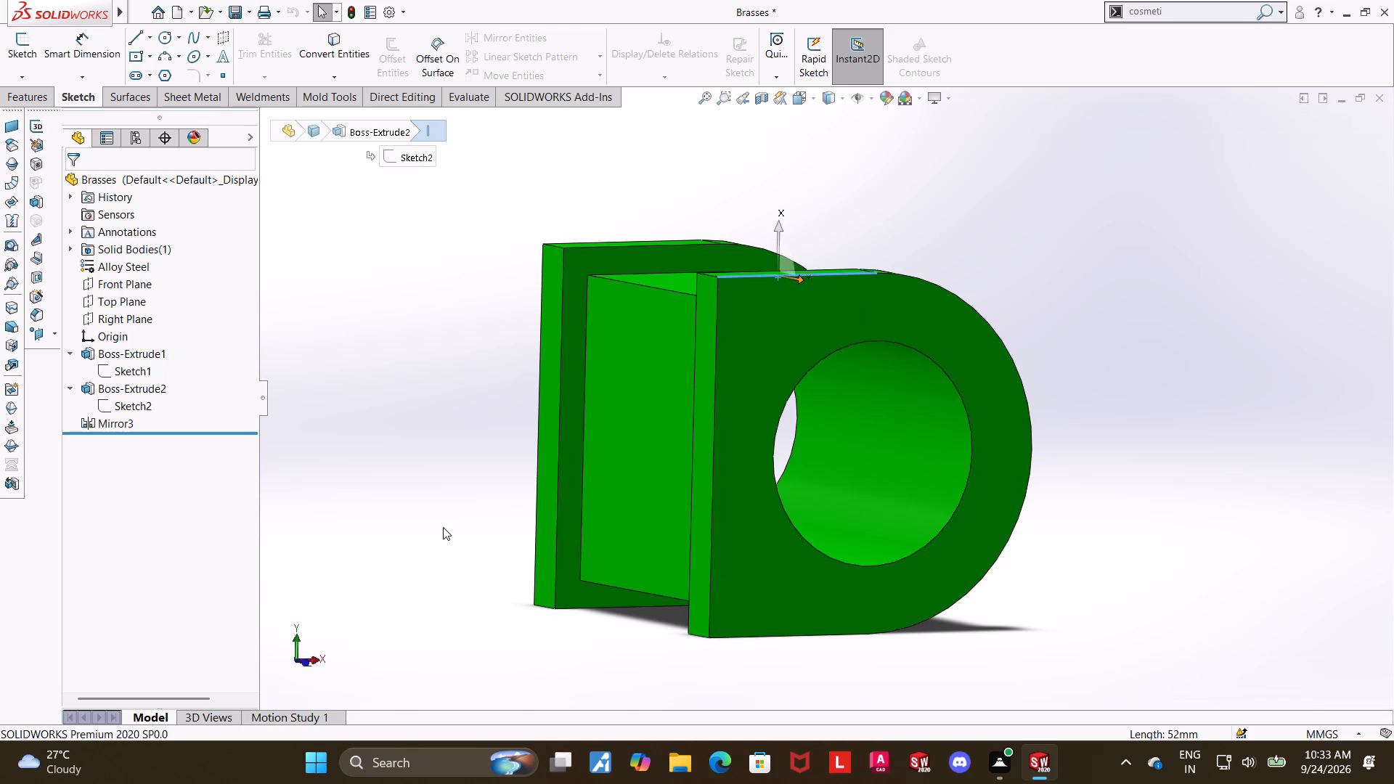
Open Sketch1 of Boss-Extrude1 for editing and orient it to the front view.
click(110, 379)
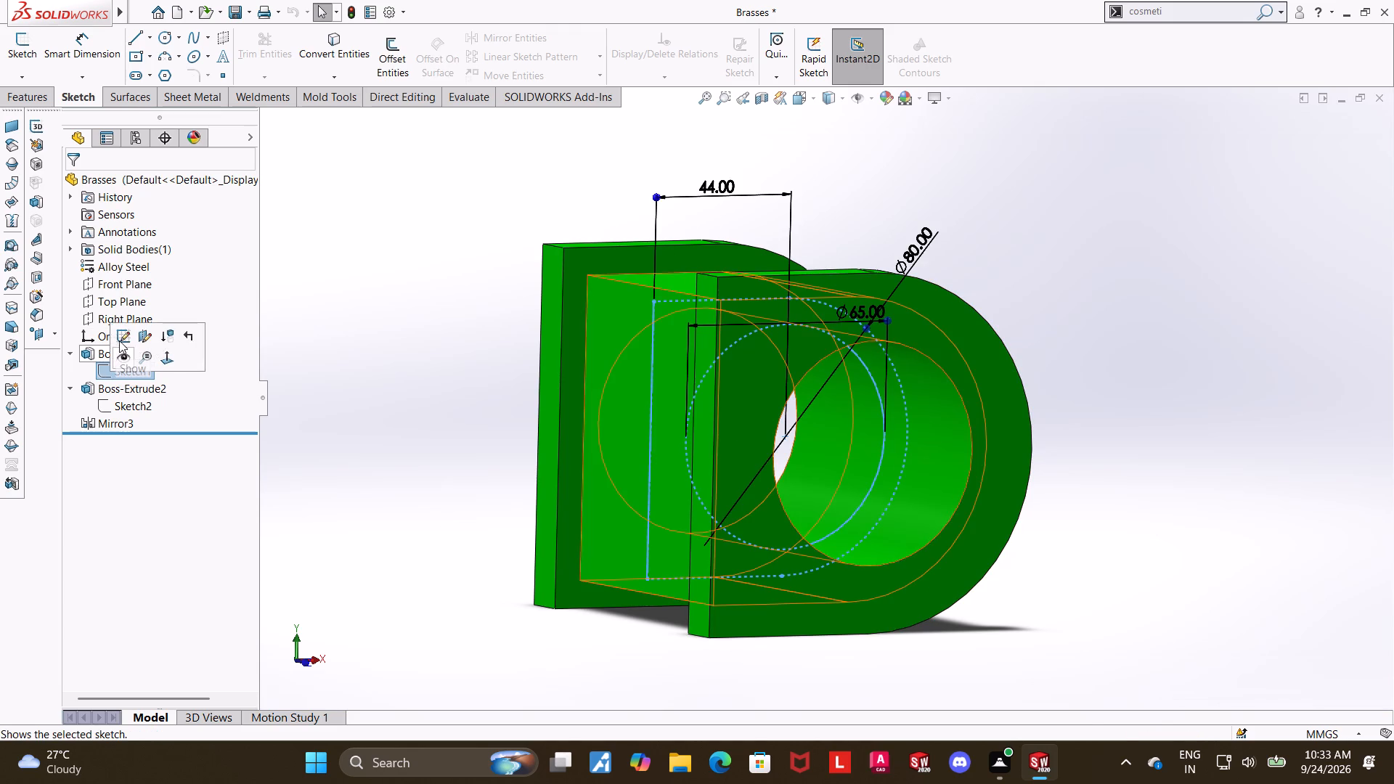
click(120, 338)
middle_drag(944, 301, 902, 266)
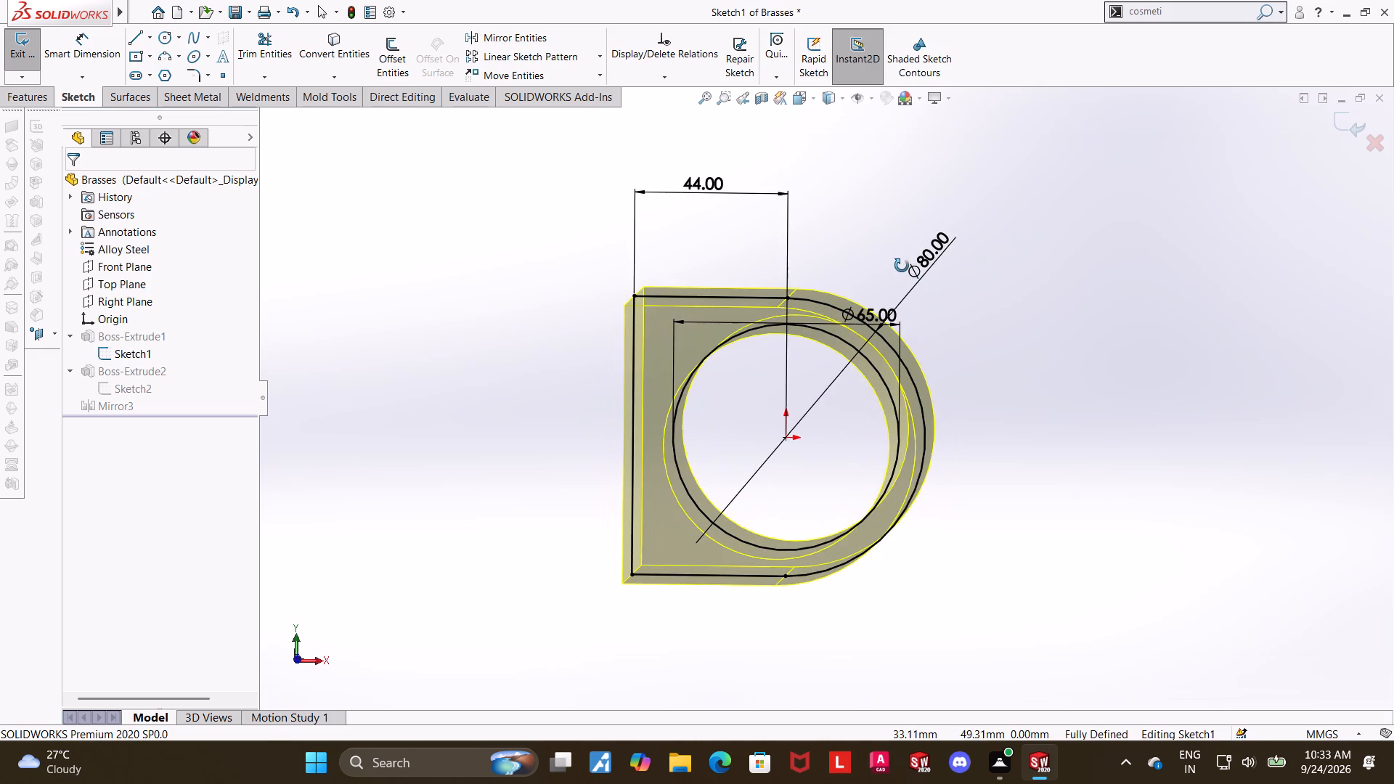
middle_drag(902, 266, 904, 277)
click(810, 98)
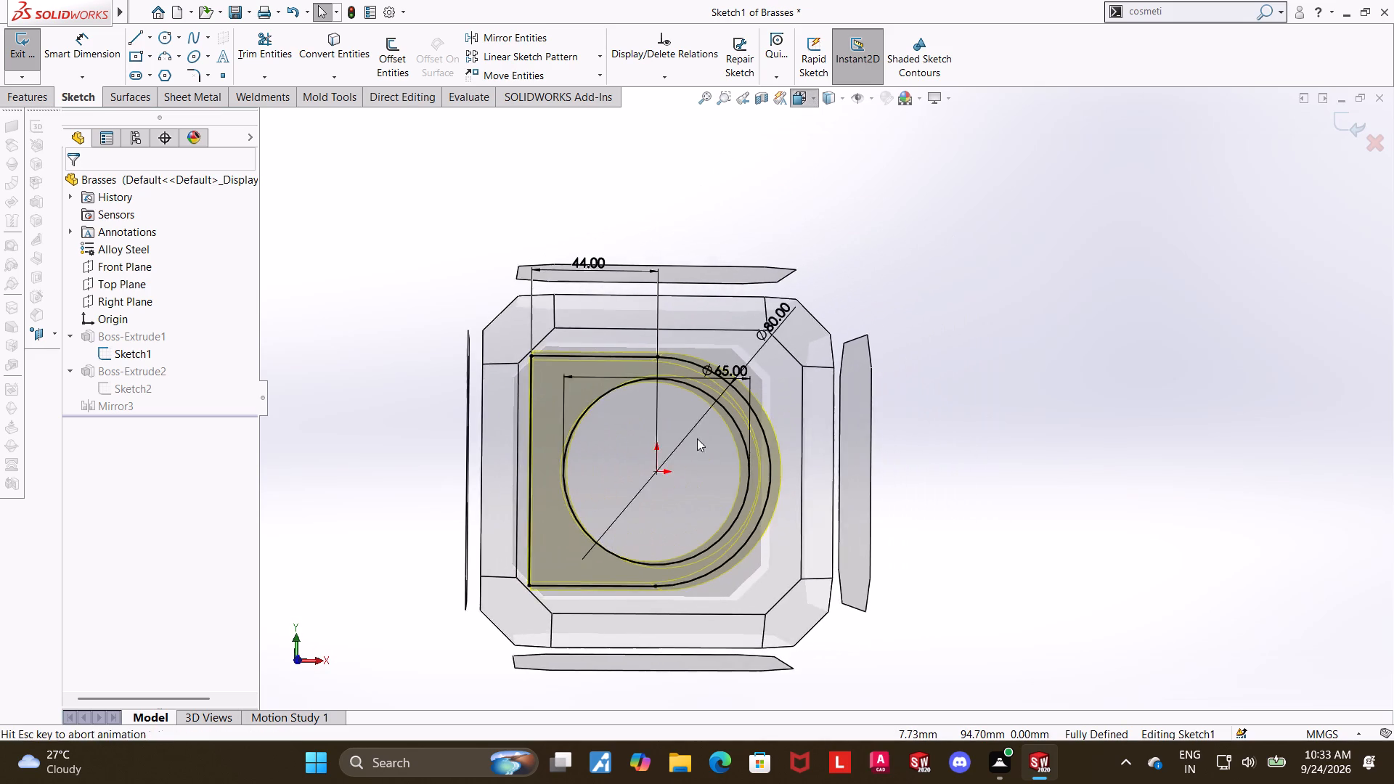
click(697, 438)
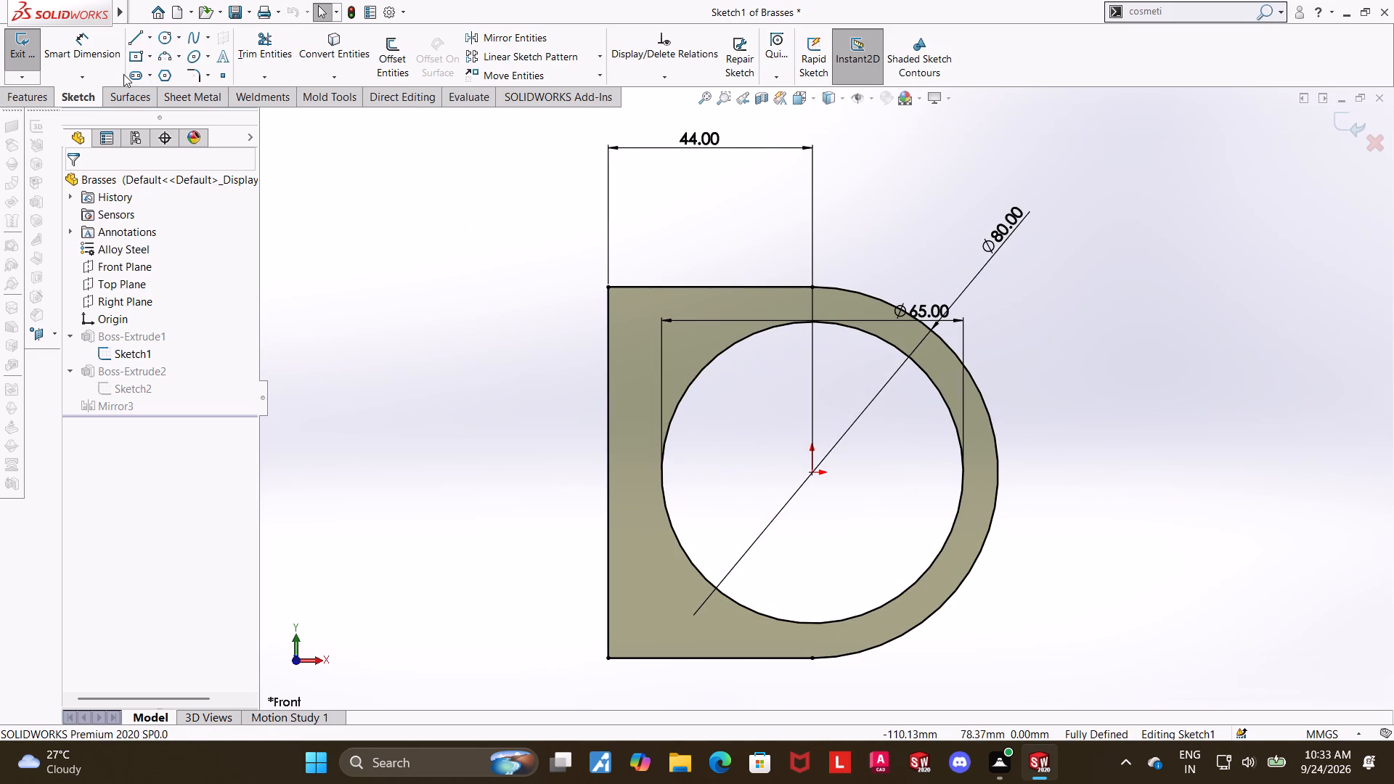
Check the distance between the two horizontal lines of Sketch1 with Smart Dimension without placing it, and exit the sketch.
click(85, 51)
click(651, 287)
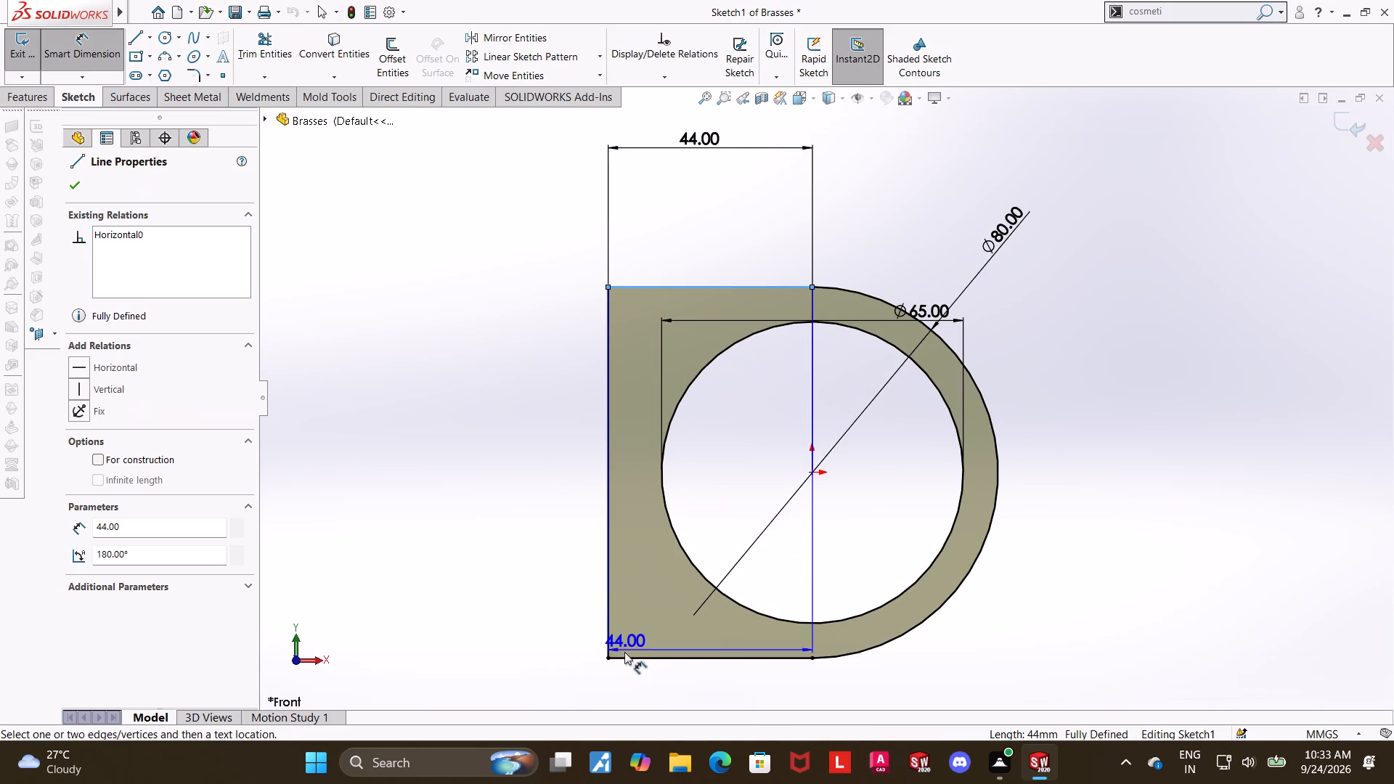
click(627, 660)
key(Escape)
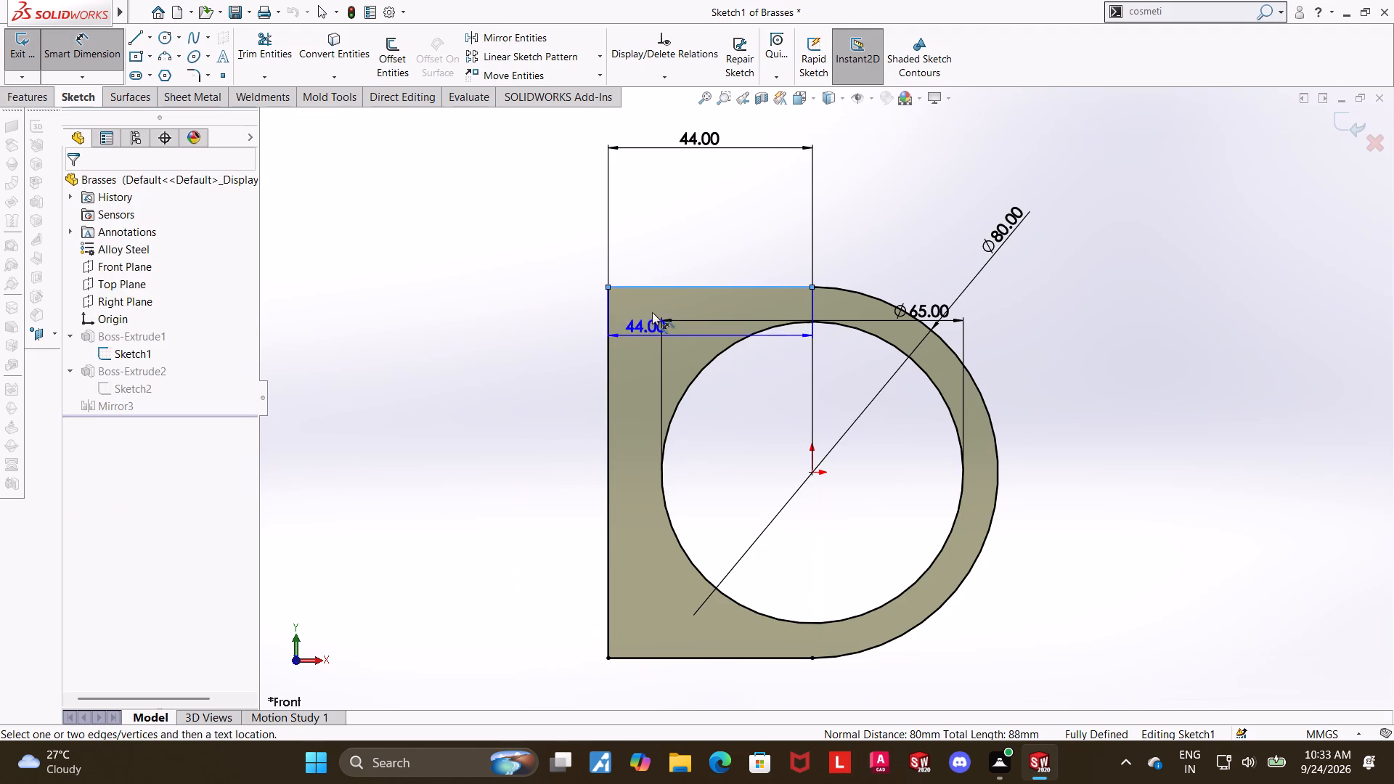
key(Escape)
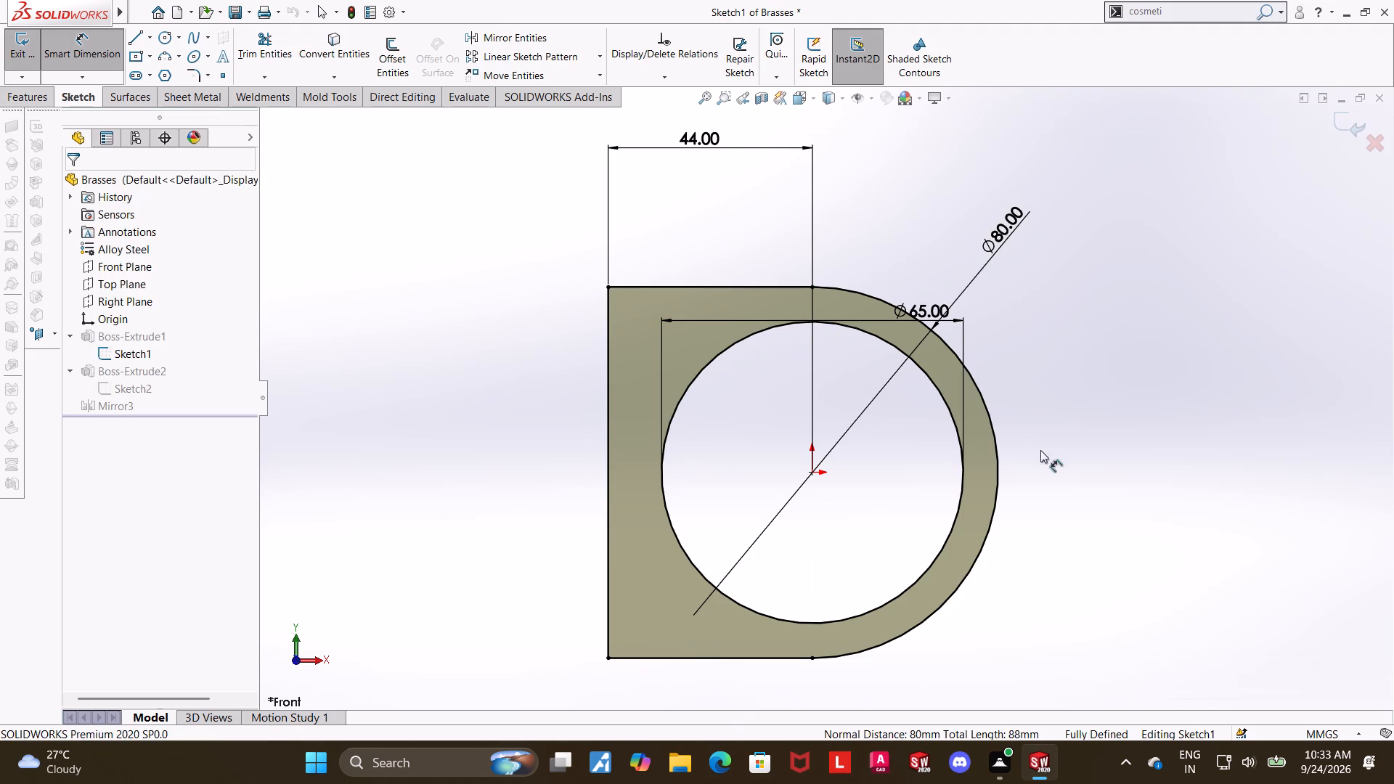
scroll(1099, 390, up, 1)
click(1337, 112)
Preview the front flange's overall height between its upper and lower flat faces, and cancel the dimension without placing it.
middle_drag(1130, 340, 1161, 356)
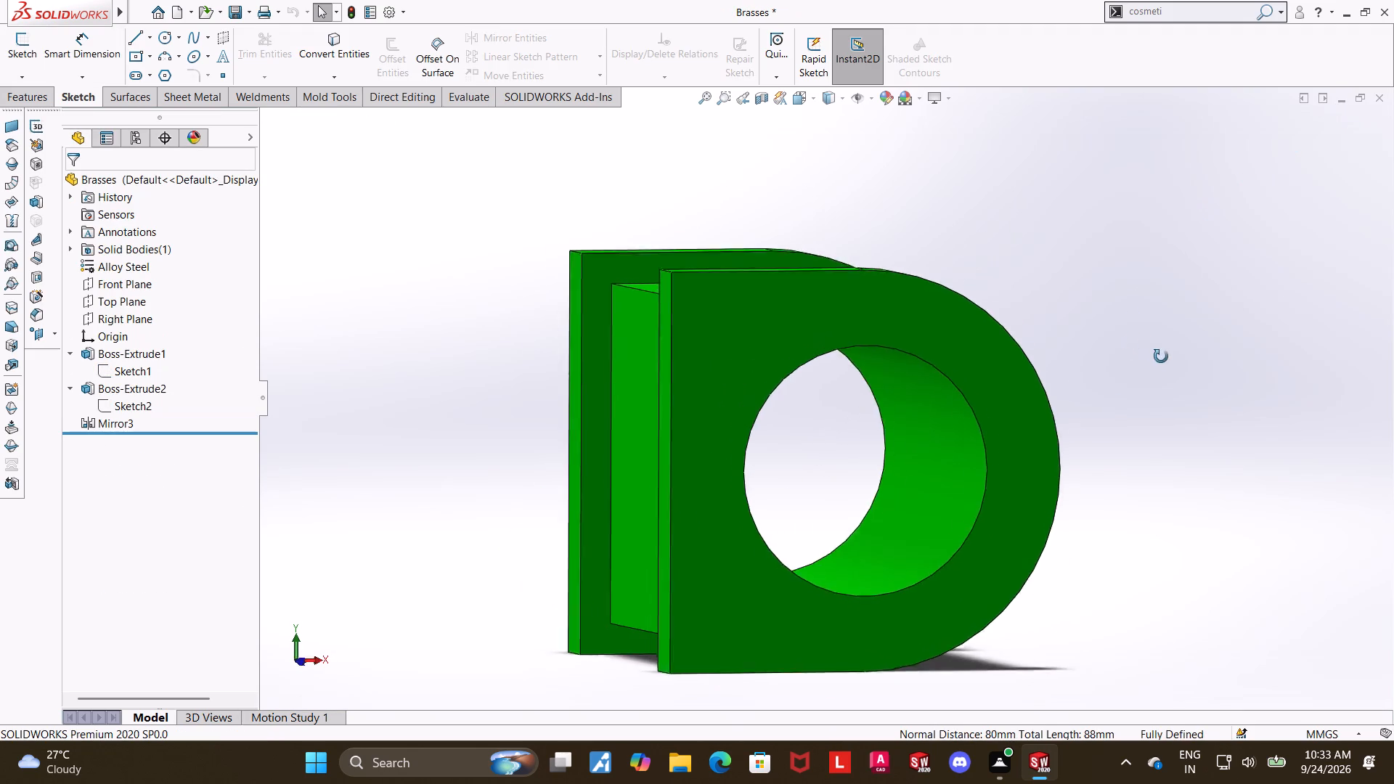
middle_drag(1161, 356, 1173, 365)
scroll(1181, 366, up, 3)
click(65, 51)
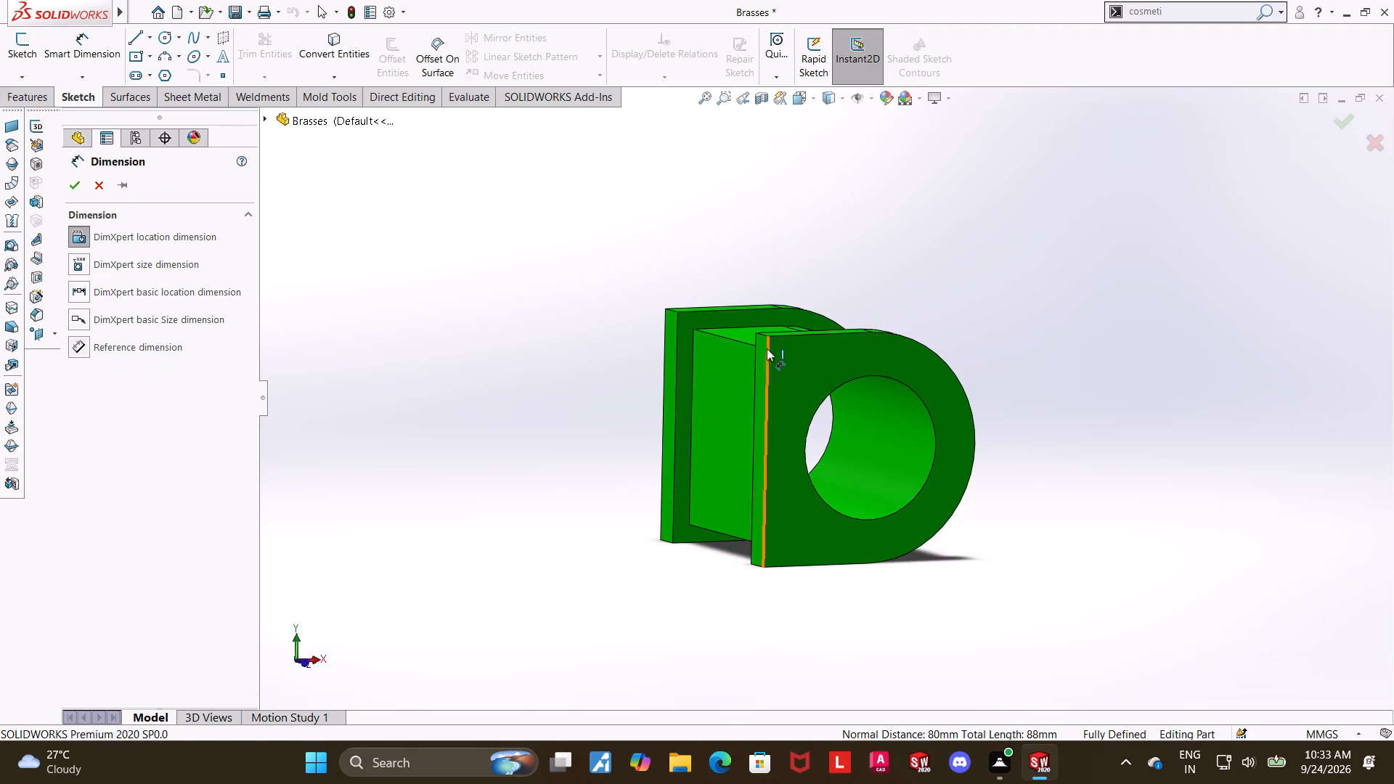
click(761, 335)
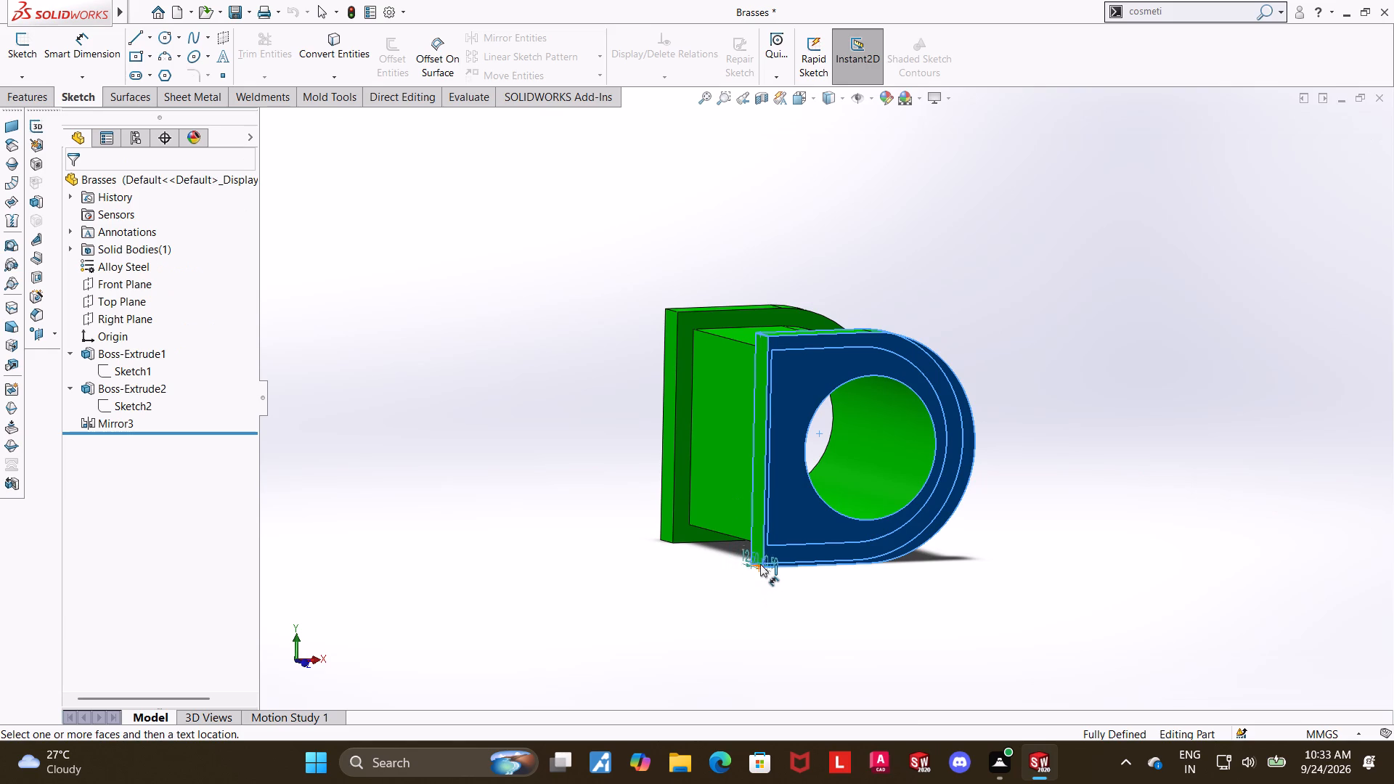
click(759, 564)
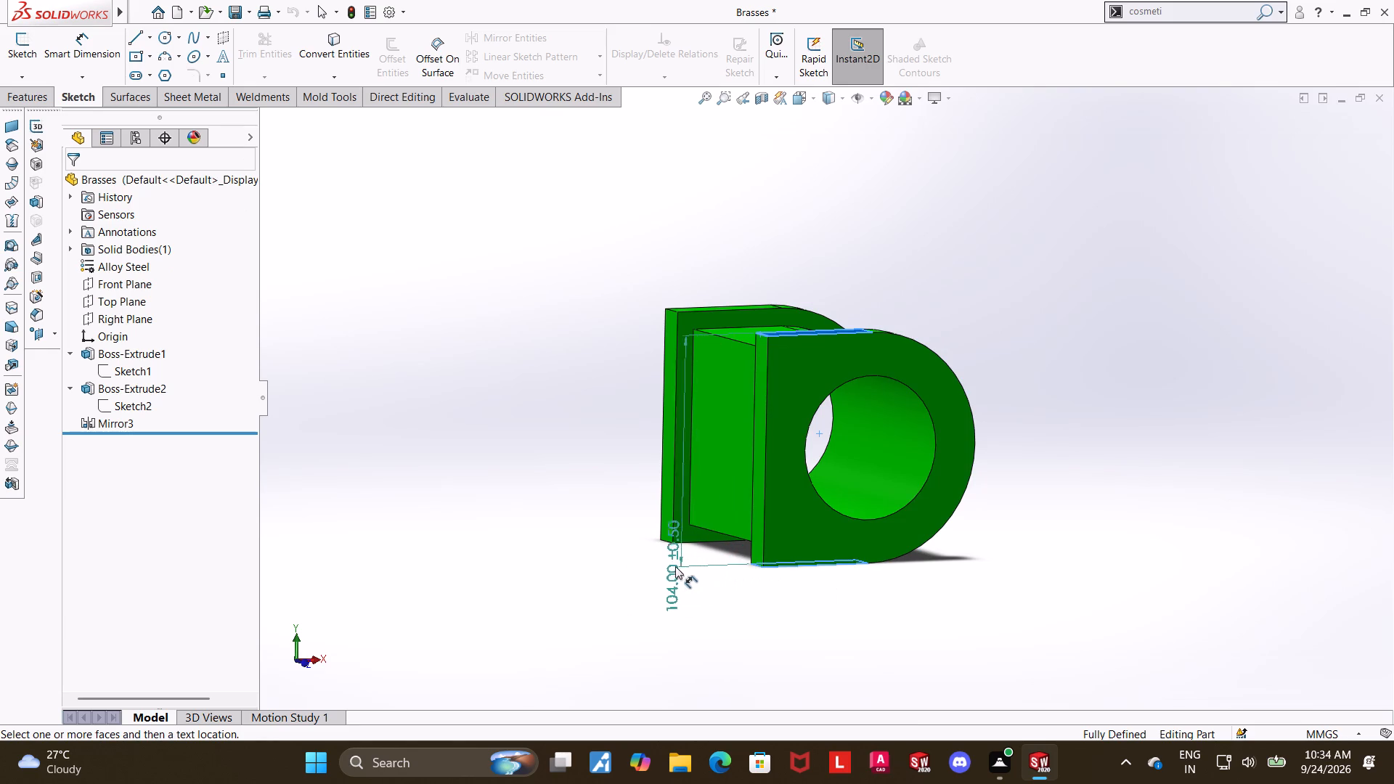
scroll(640, 565, up, 1)
middle_drag(637, 567, 589, 552)
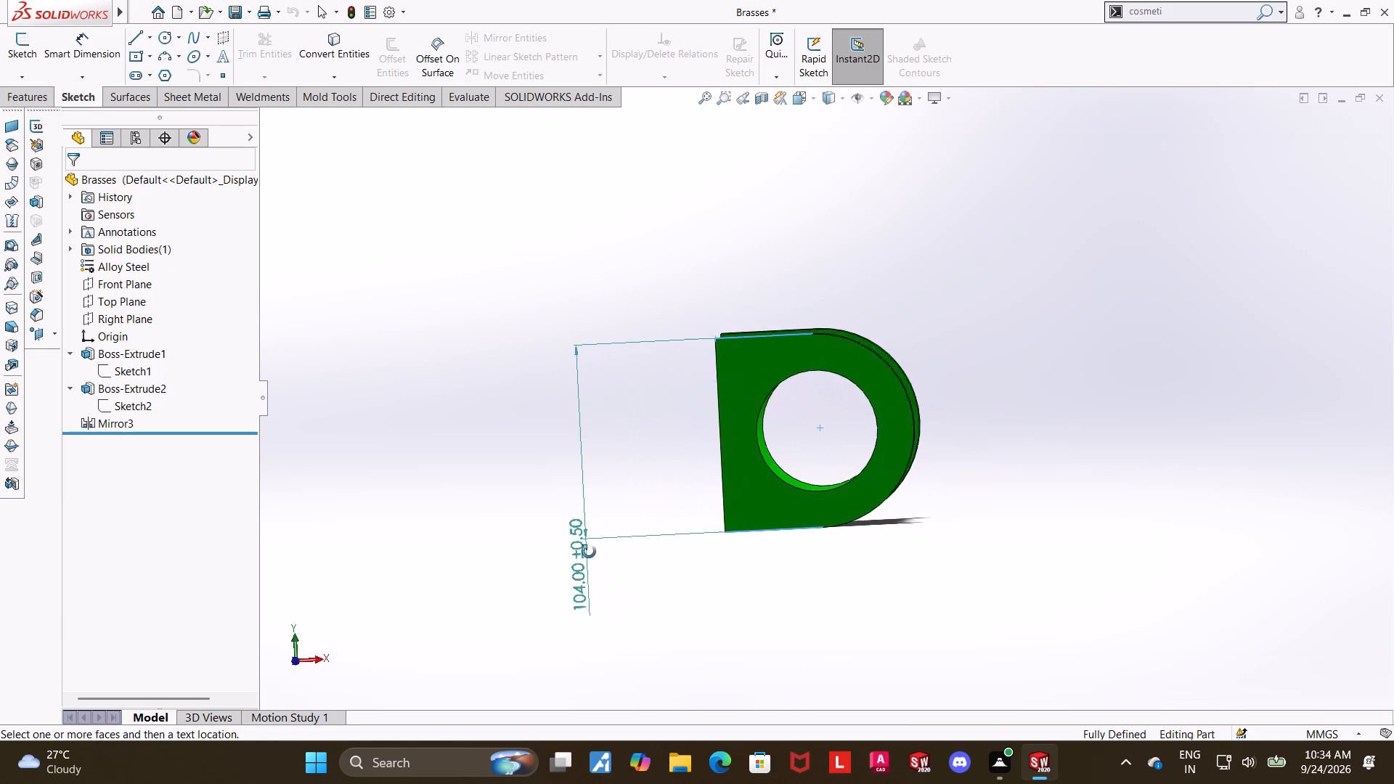
middle_drag(589, 552, 615, 547)
key(Escape)
key(Escape)
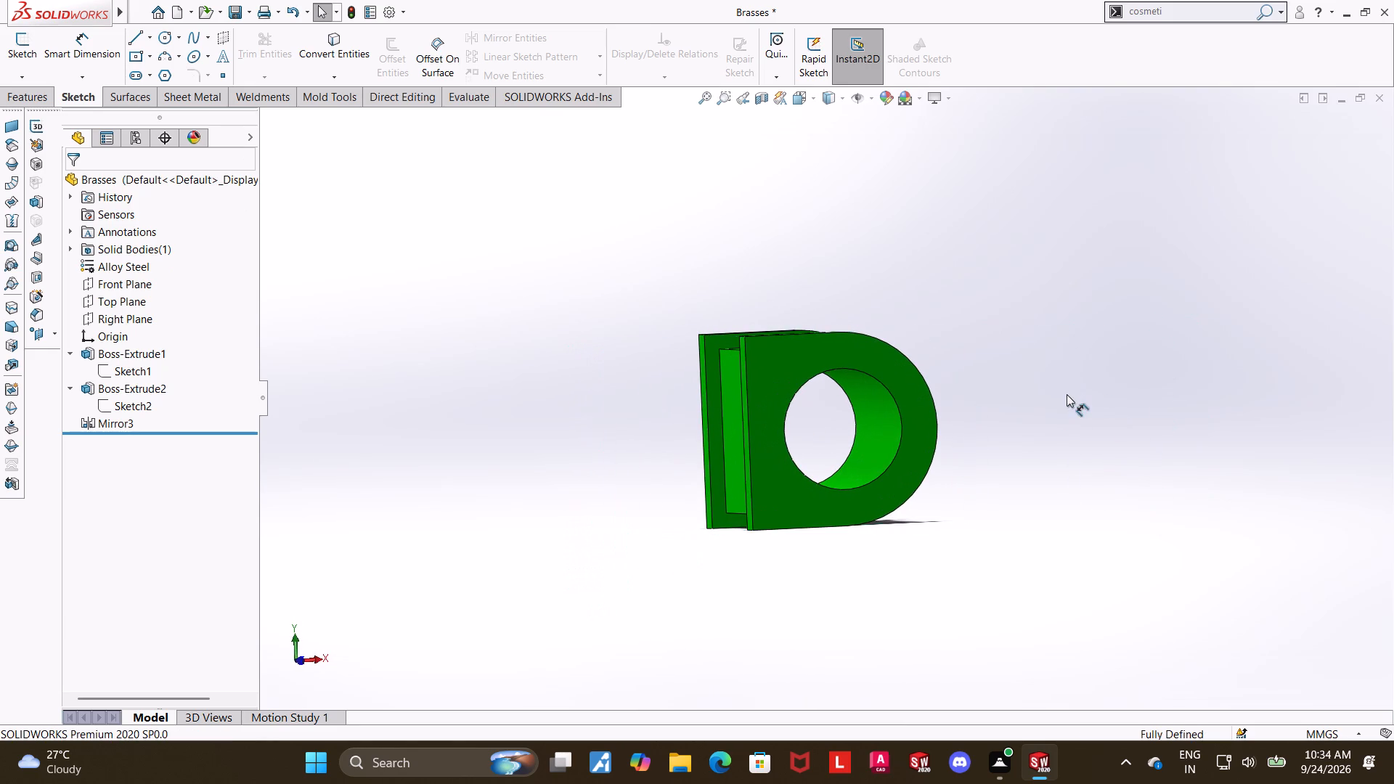
Open Sketch2 of Boss-Extrude2 for editing and orient it to the front view.
middle_drag(1027, 396, 1016, 442)
scroll(1024, 432, down, 1)
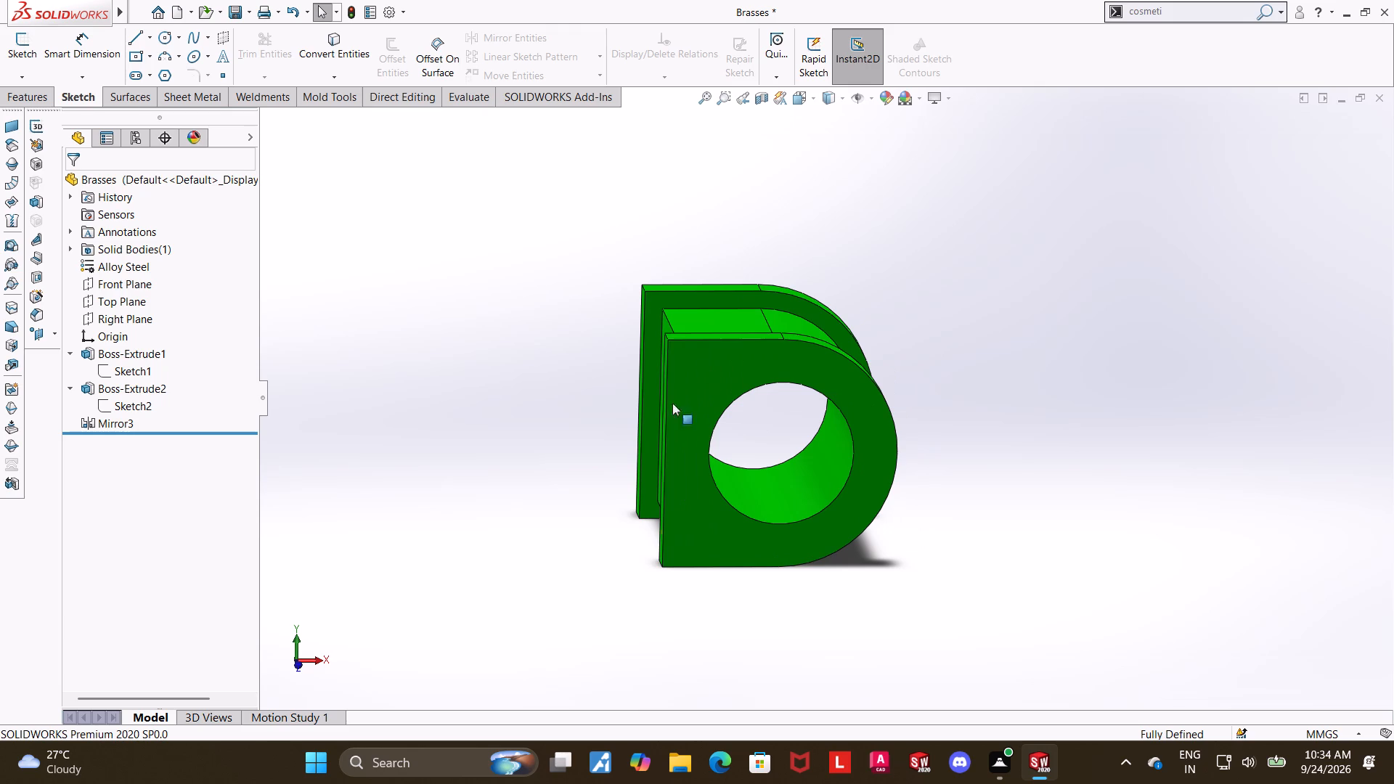
click(107, 401)
click(127, 363)
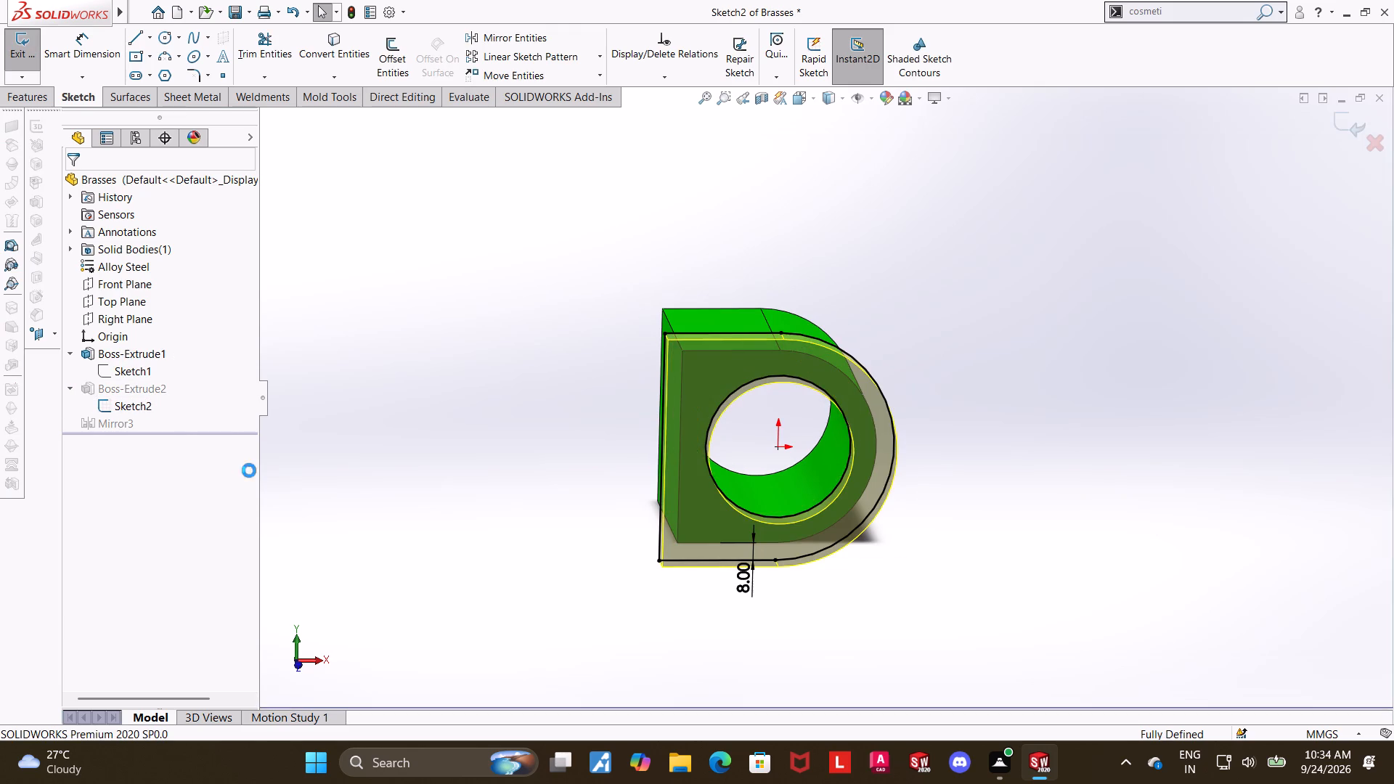
click(793, 101)
click(734, 444)
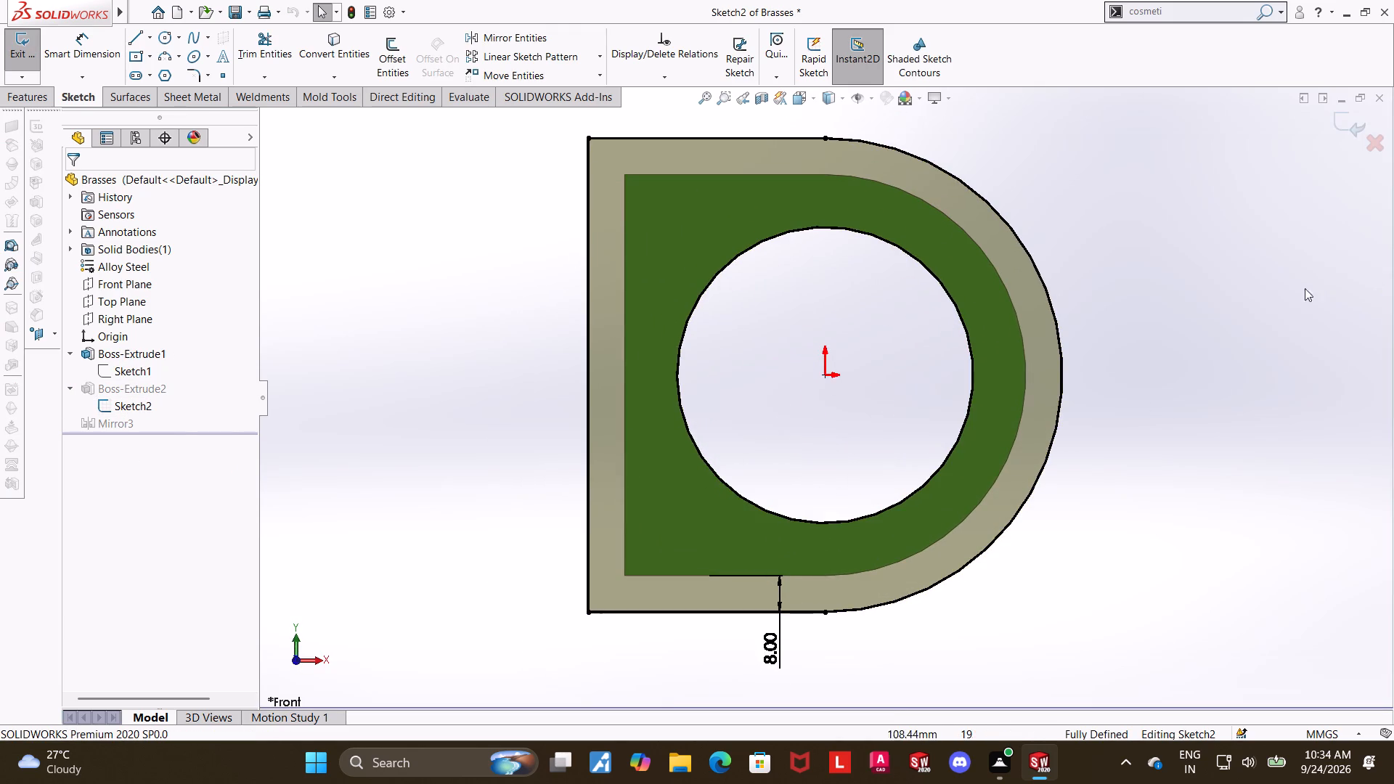
Check the outer arc's radius in Sketch2 with Smart Dimension without placing it, and inspect the offset dimension below the profile.
click(89, 45)
click(979, 196)
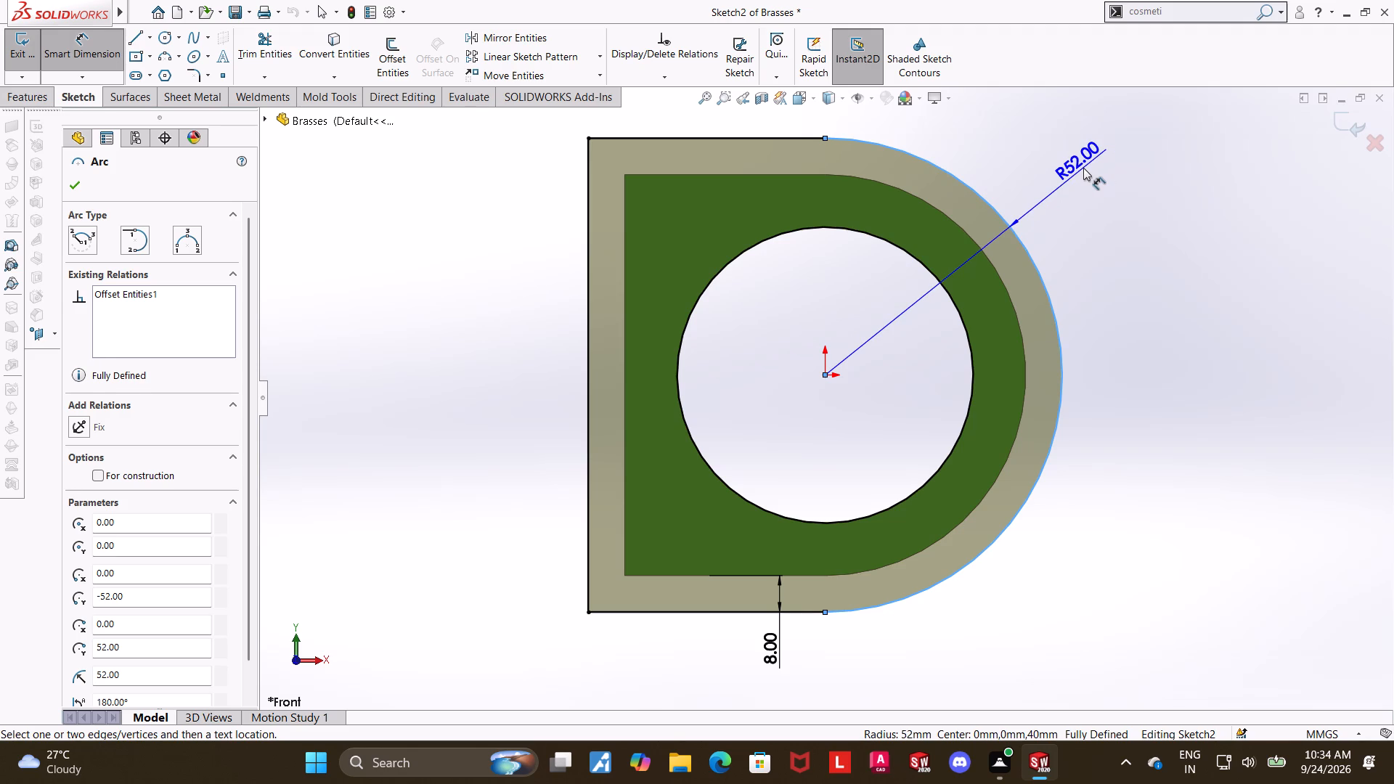
key(Escape)
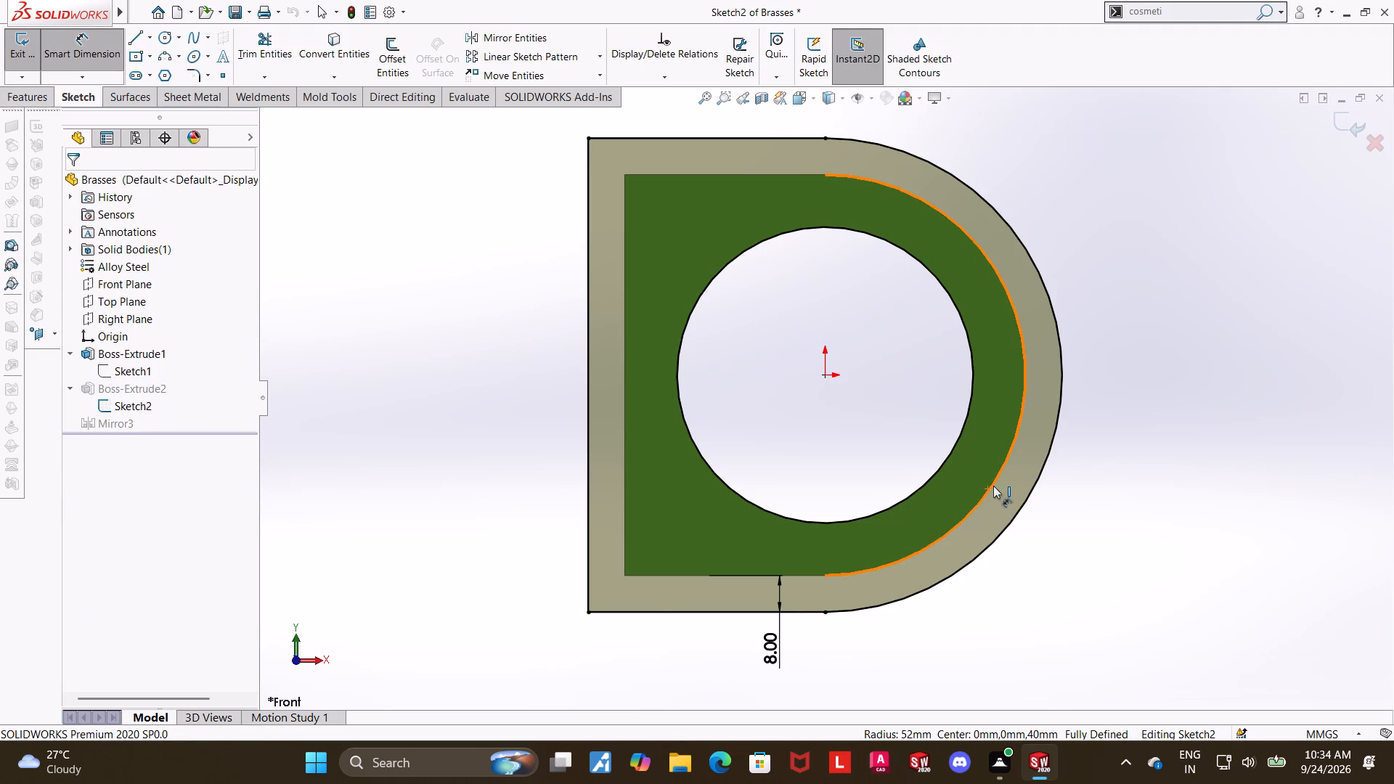
scroll(993, 486, up, 2)
key(Escape)
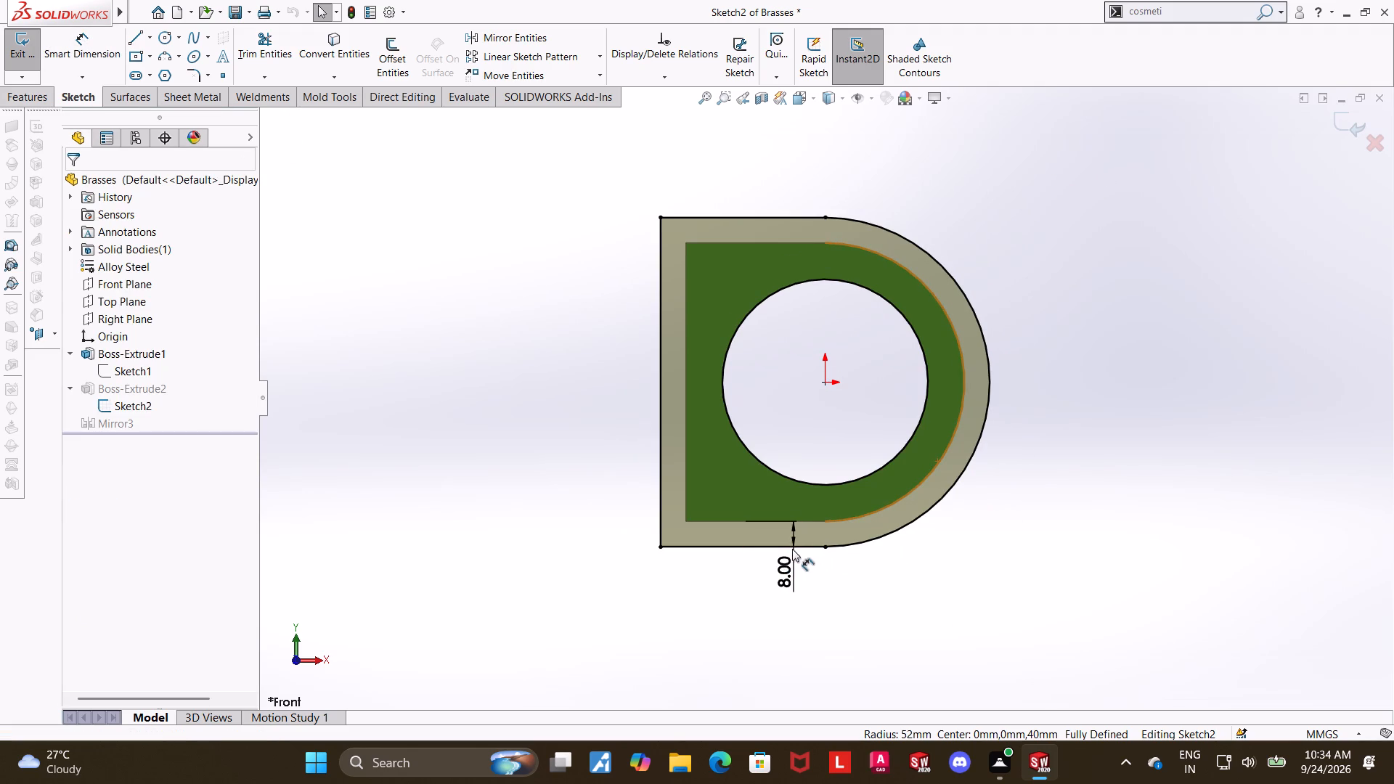
scroll(802, 508, down, 3)
key(Escape)
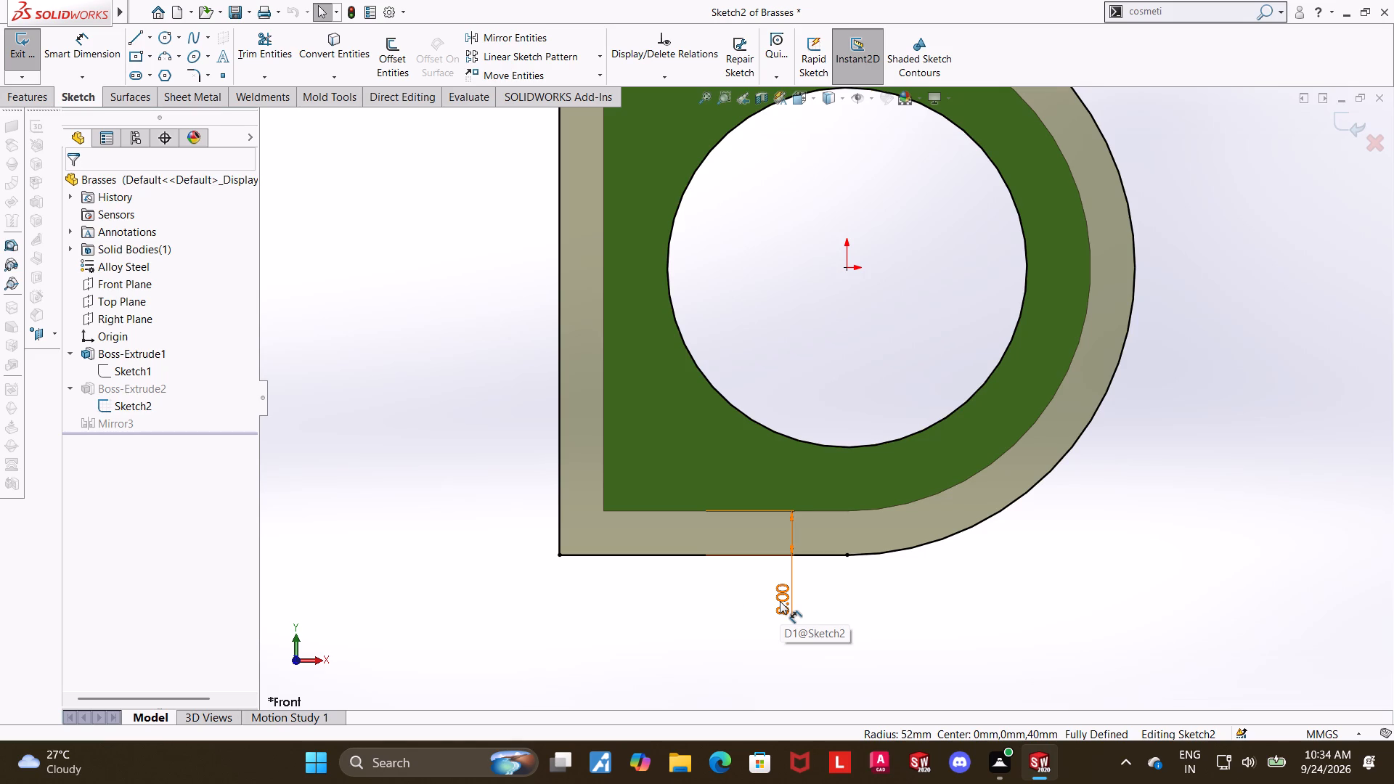
scroll(780, 601, up, 4)
scroll(810, 386, down, 2)
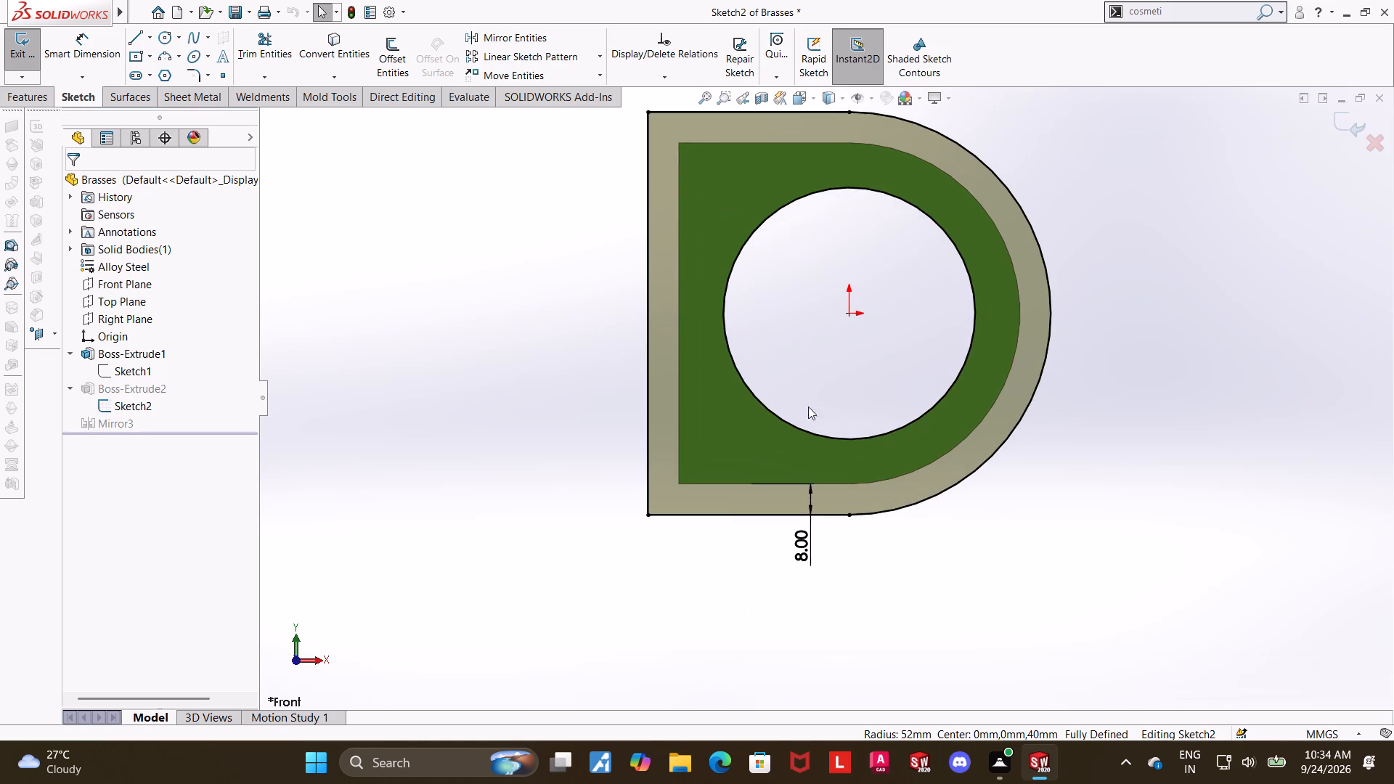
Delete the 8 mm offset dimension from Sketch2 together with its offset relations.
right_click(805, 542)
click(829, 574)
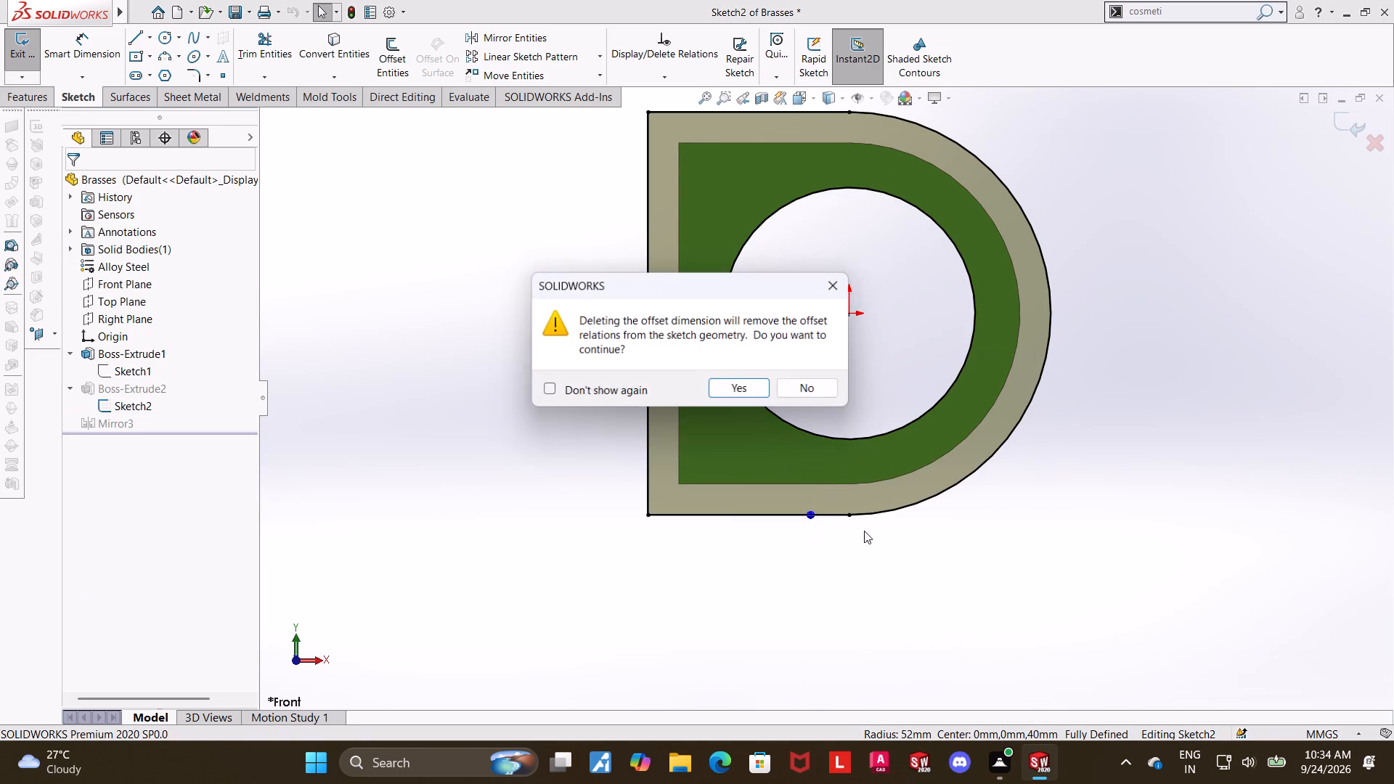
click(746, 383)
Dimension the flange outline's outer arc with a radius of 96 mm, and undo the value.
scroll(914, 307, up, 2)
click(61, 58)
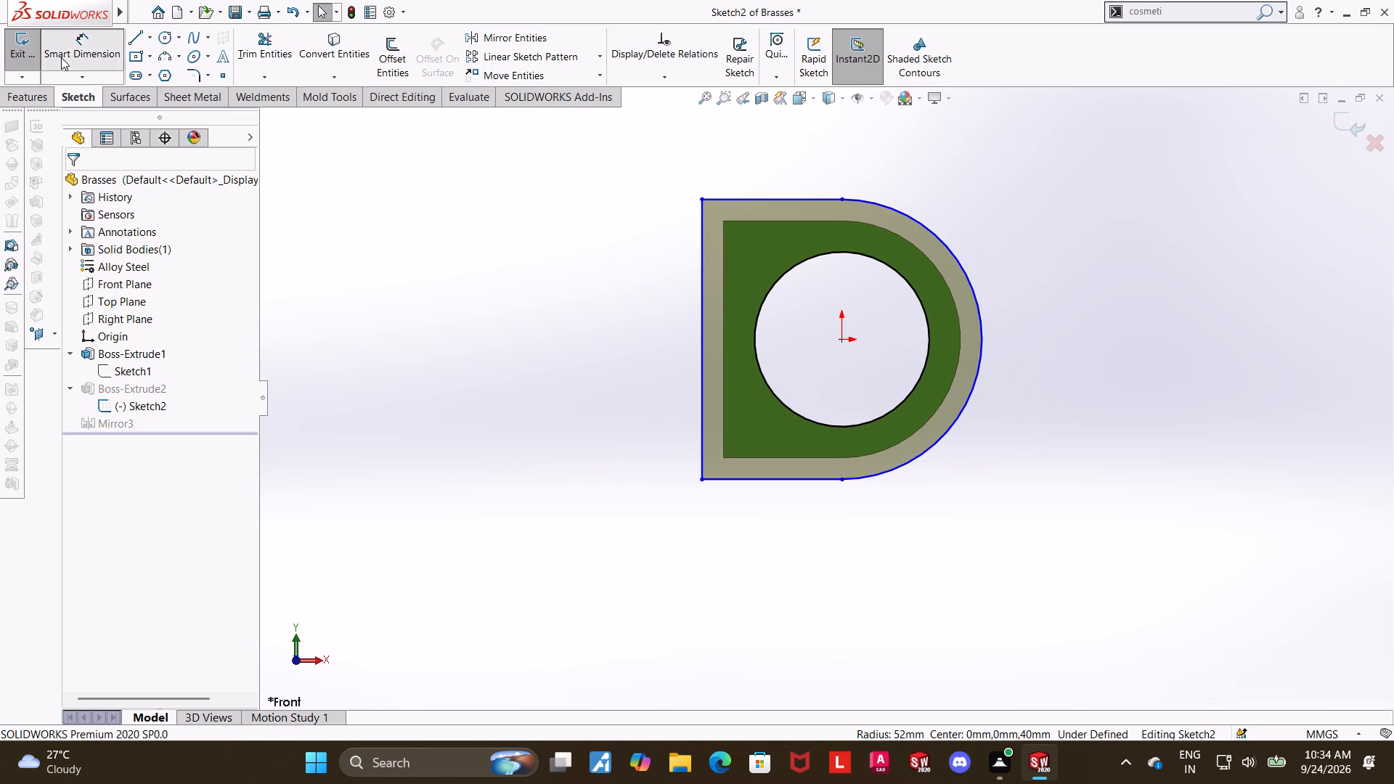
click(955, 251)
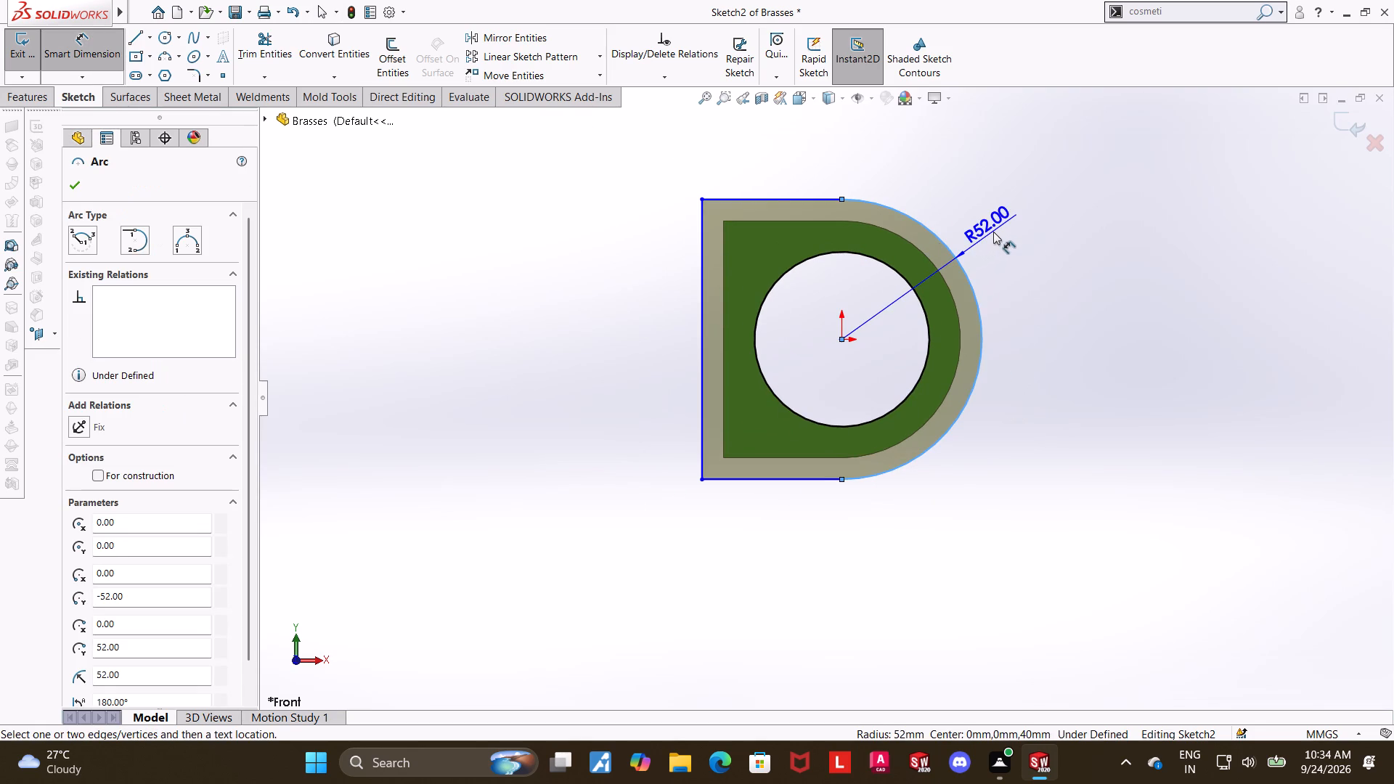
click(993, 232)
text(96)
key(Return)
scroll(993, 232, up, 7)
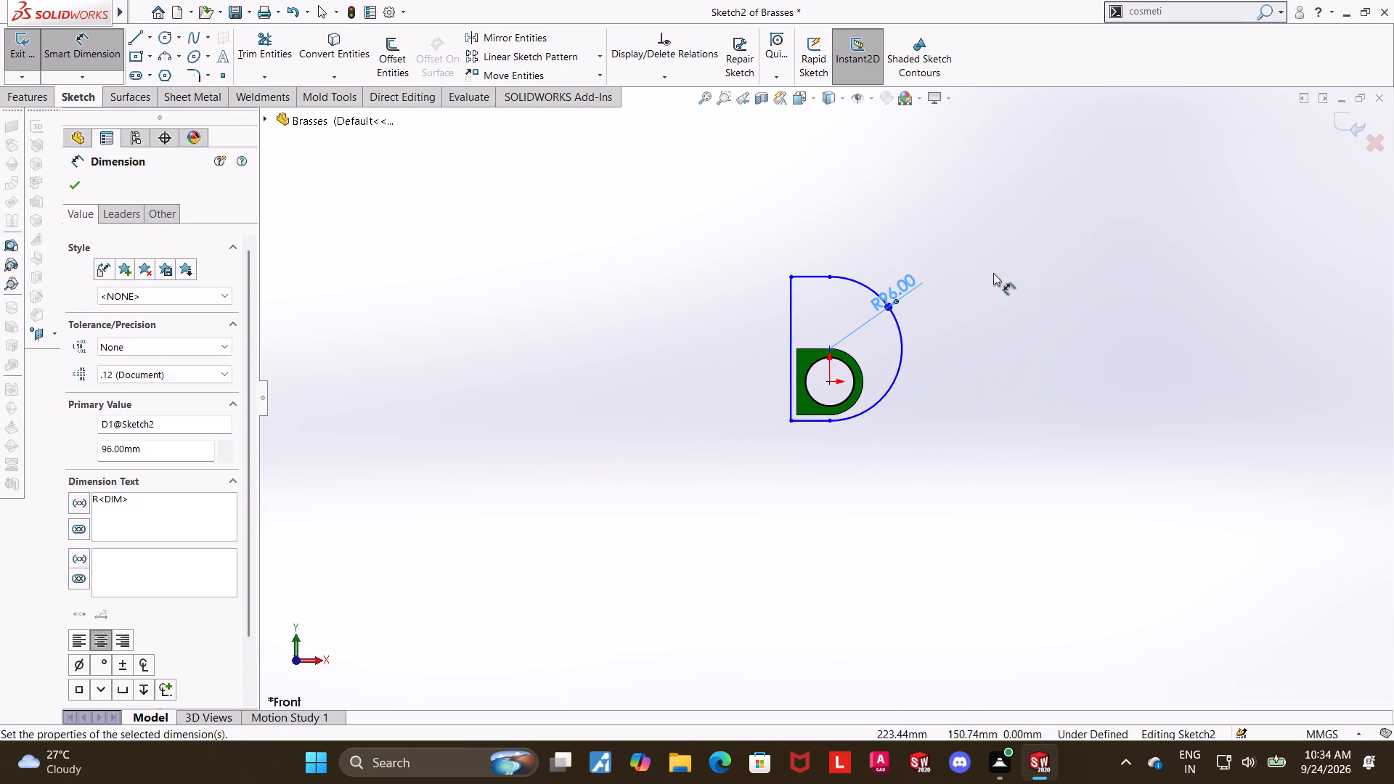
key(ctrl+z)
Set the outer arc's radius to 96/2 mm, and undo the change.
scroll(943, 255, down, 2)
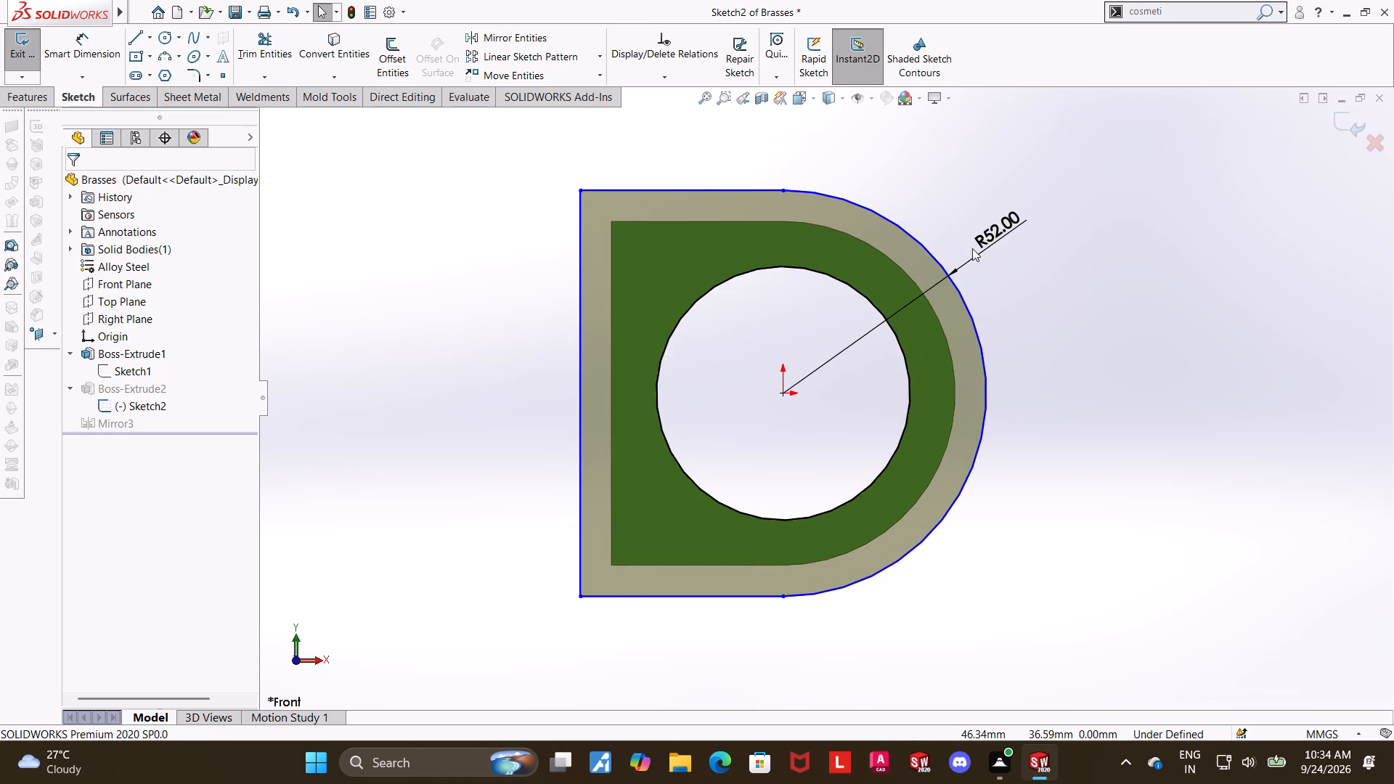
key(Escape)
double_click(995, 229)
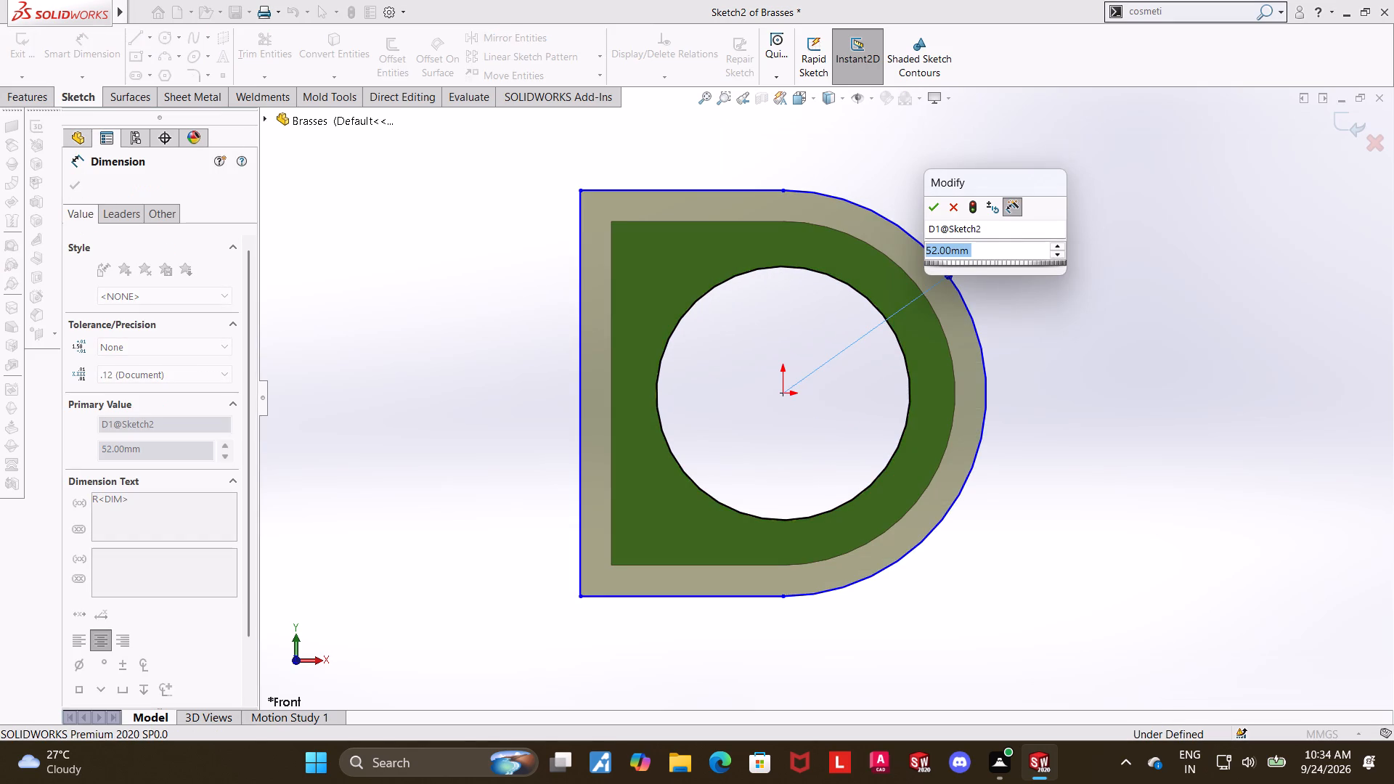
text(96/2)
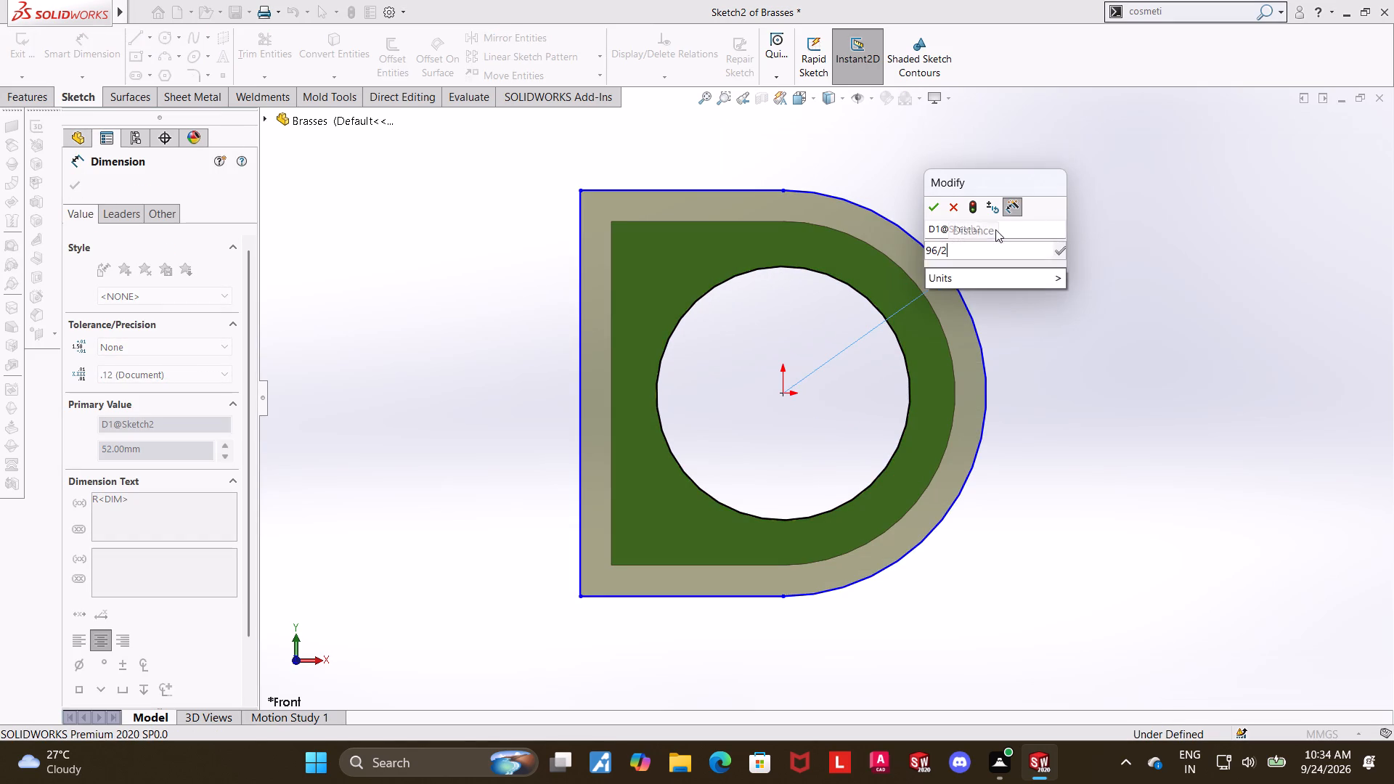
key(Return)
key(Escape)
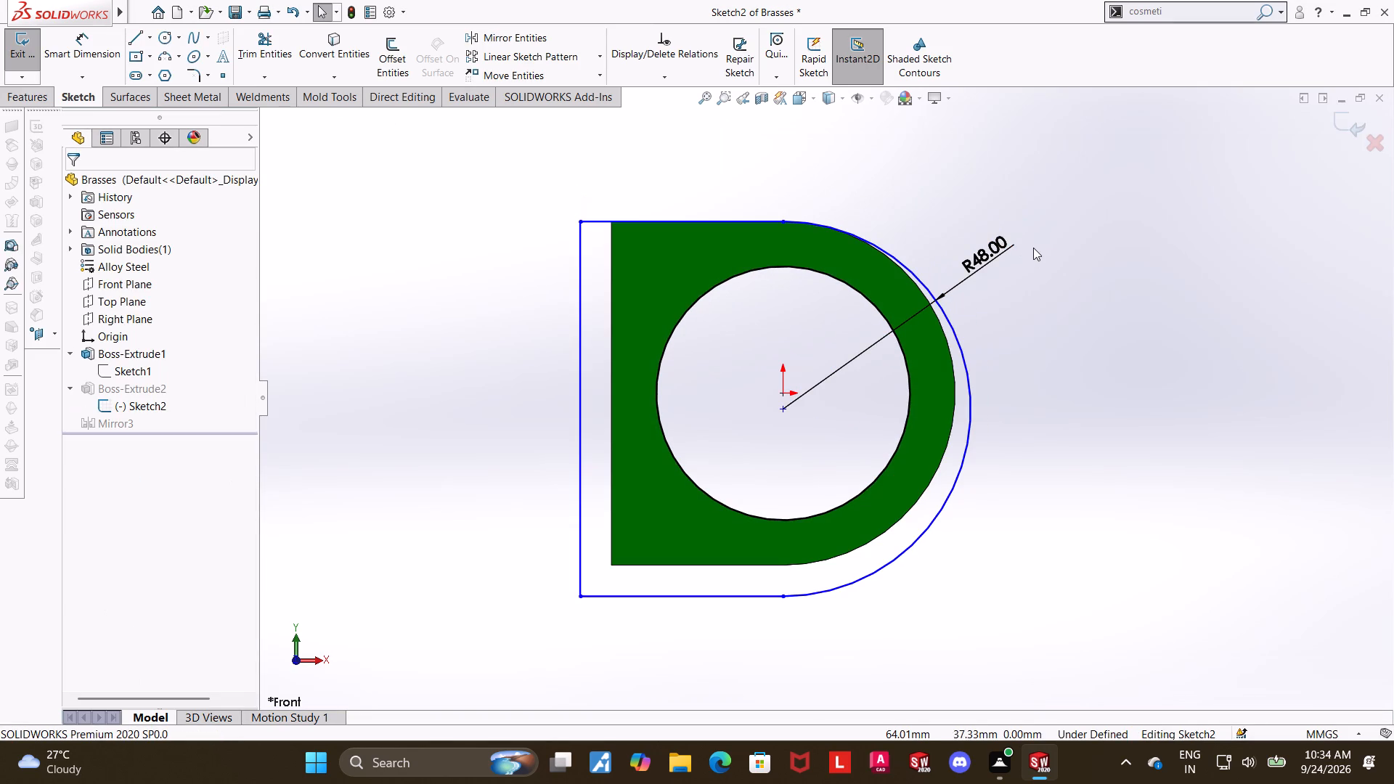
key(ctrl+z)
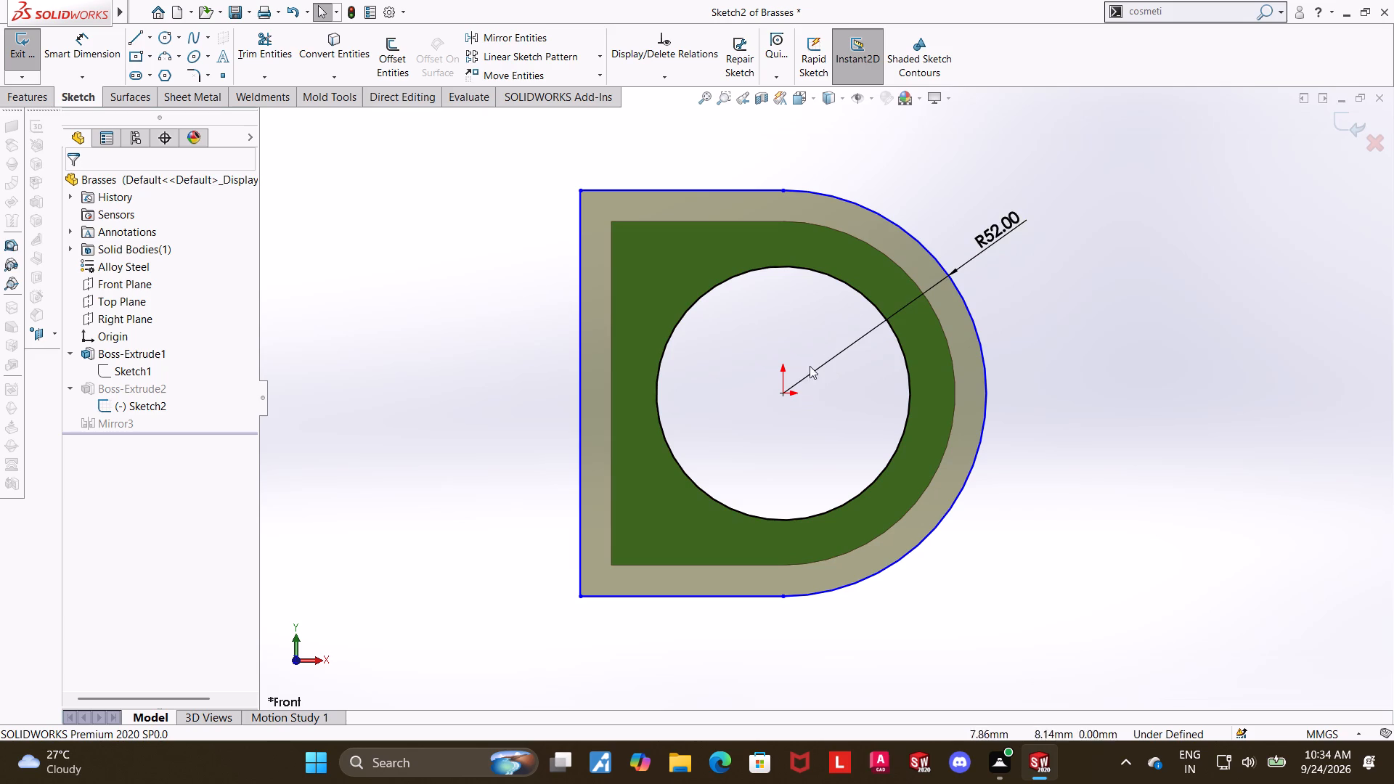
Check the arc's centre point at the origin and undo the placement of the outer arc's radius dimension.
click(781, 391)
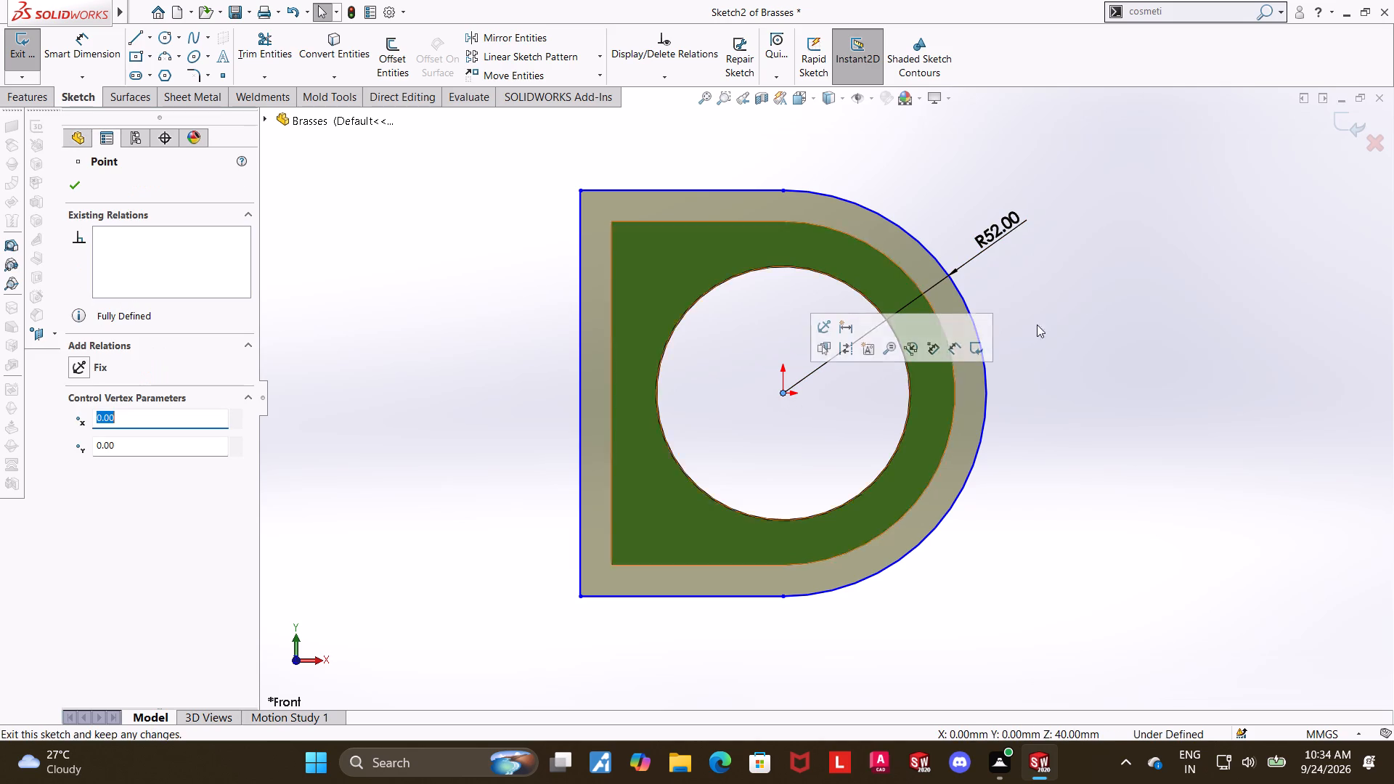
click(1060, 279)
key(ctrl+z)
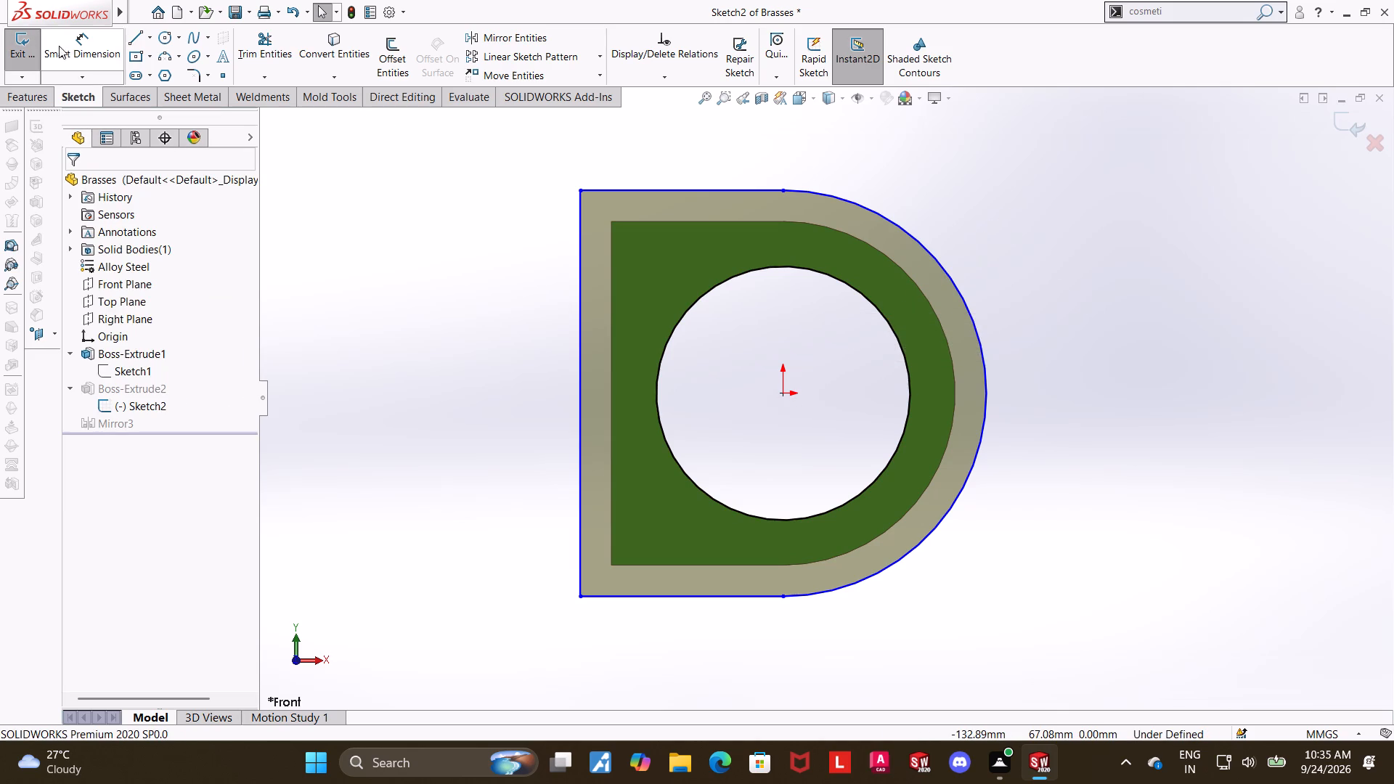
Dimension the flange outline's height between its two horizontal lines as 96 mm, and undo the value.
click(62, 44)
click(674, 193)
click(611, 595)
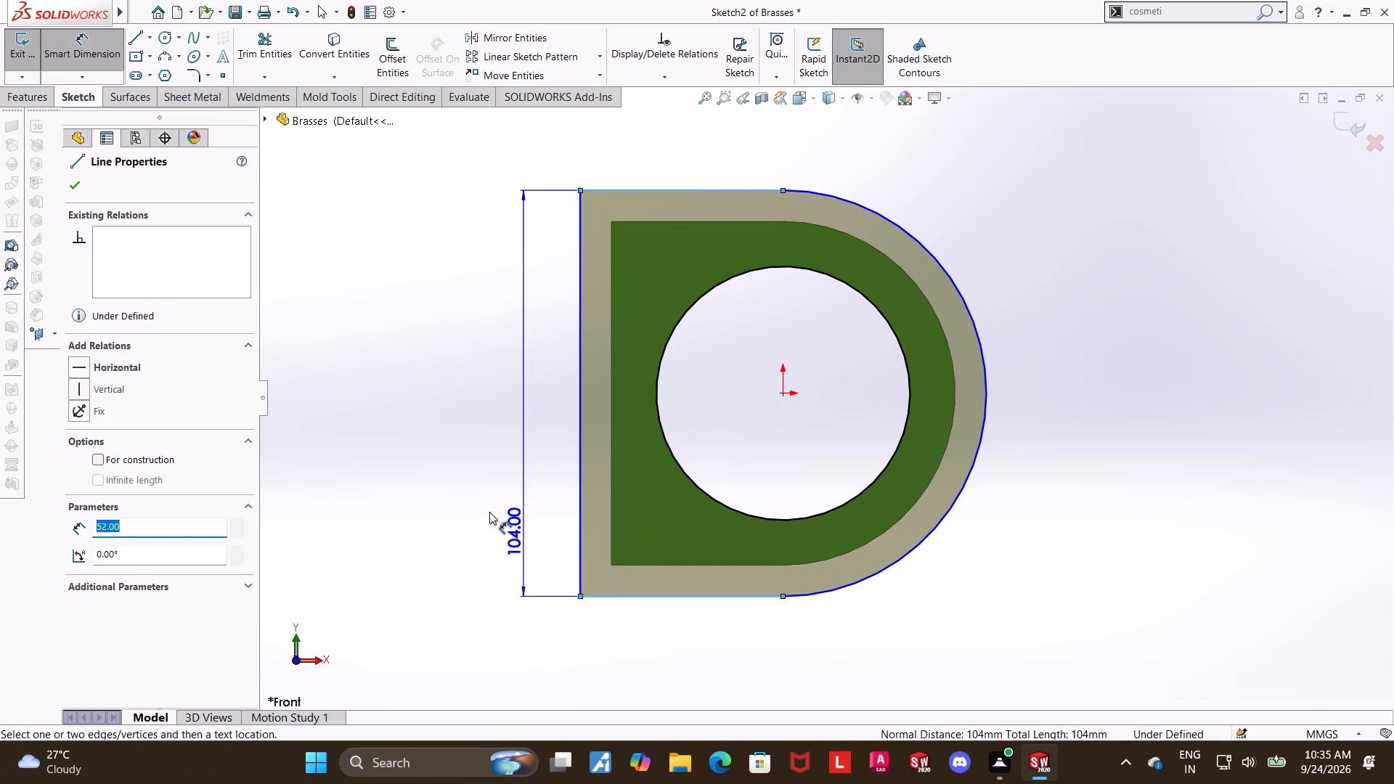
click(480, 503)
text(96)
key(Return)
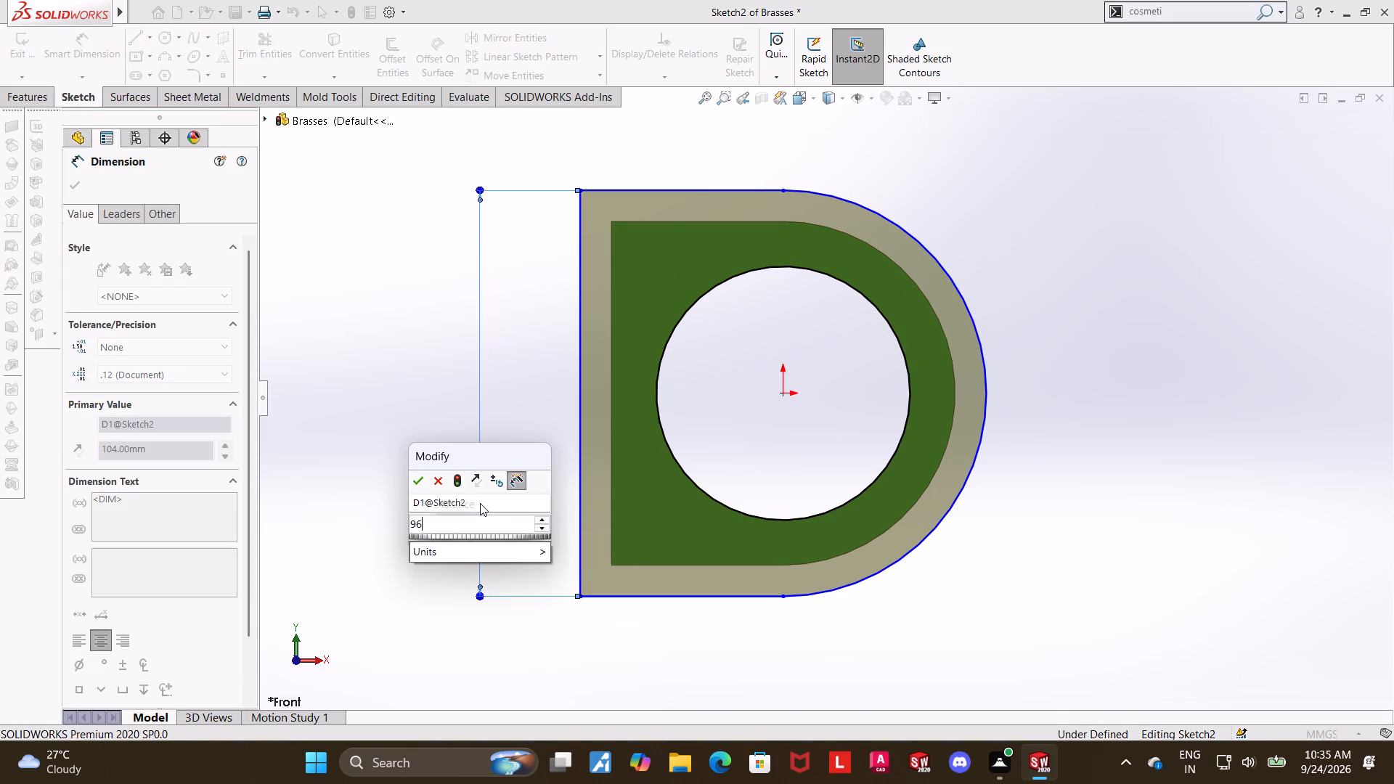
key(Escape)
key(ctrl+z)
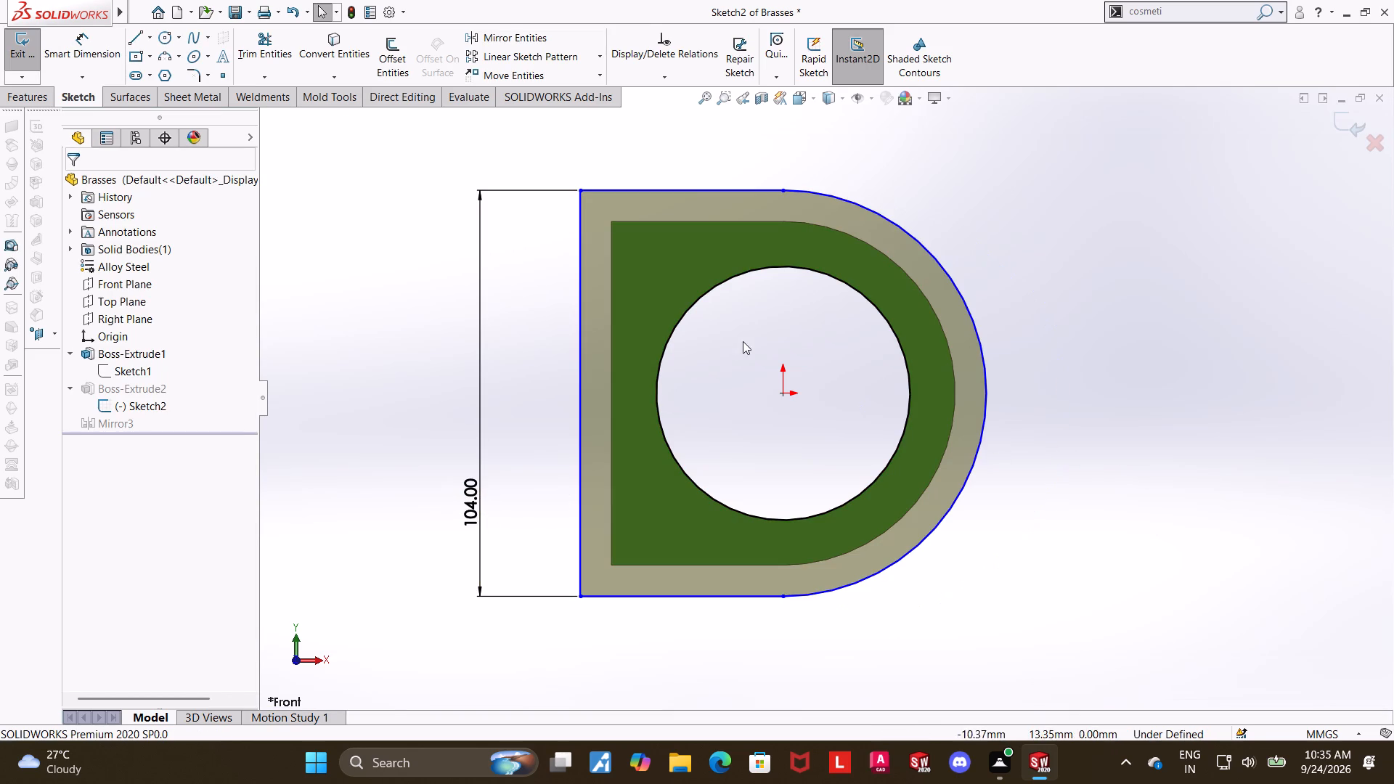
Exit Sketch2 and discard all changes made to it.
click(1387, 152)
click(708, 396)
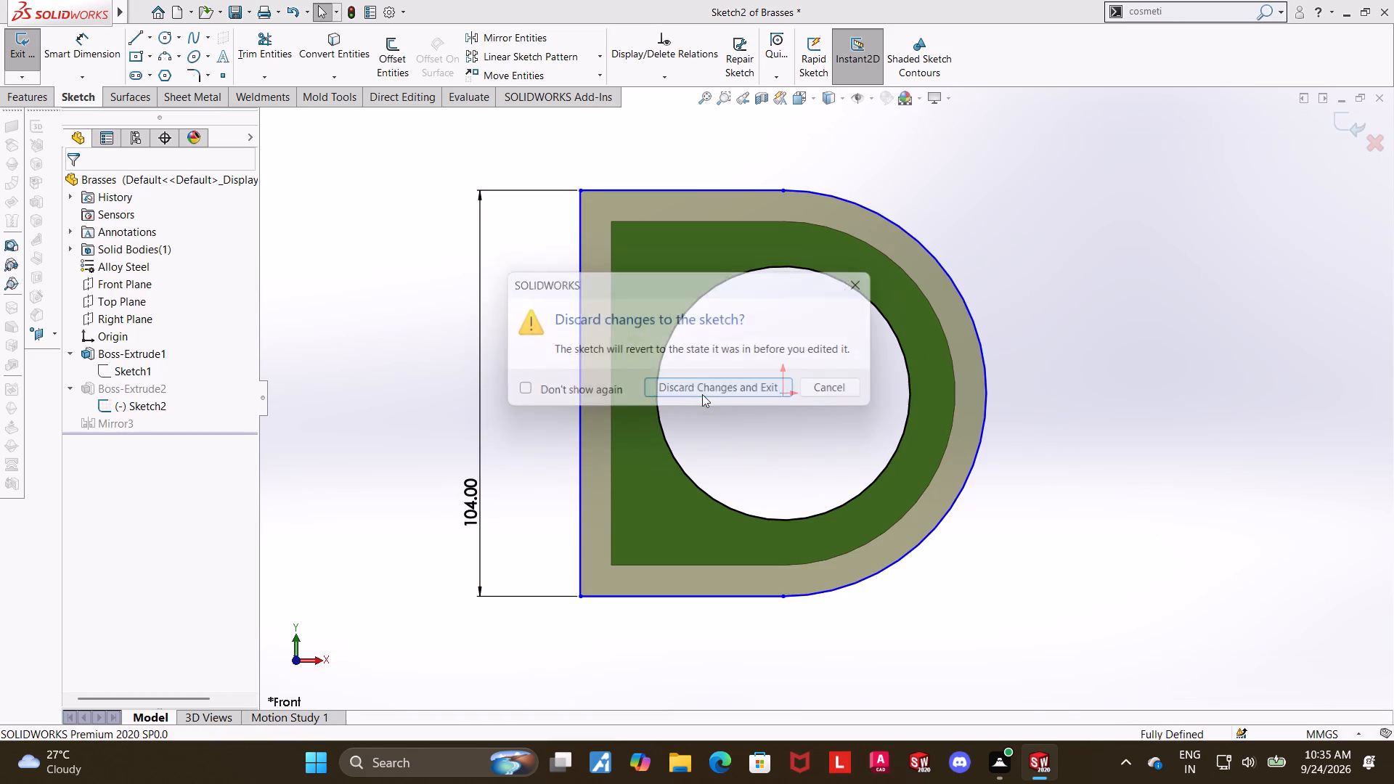
Open the Boss-Extrude2 feature definition to inspect its extrusion settings, and close it without changes.
middle_drag(494, 376, 526, 385)
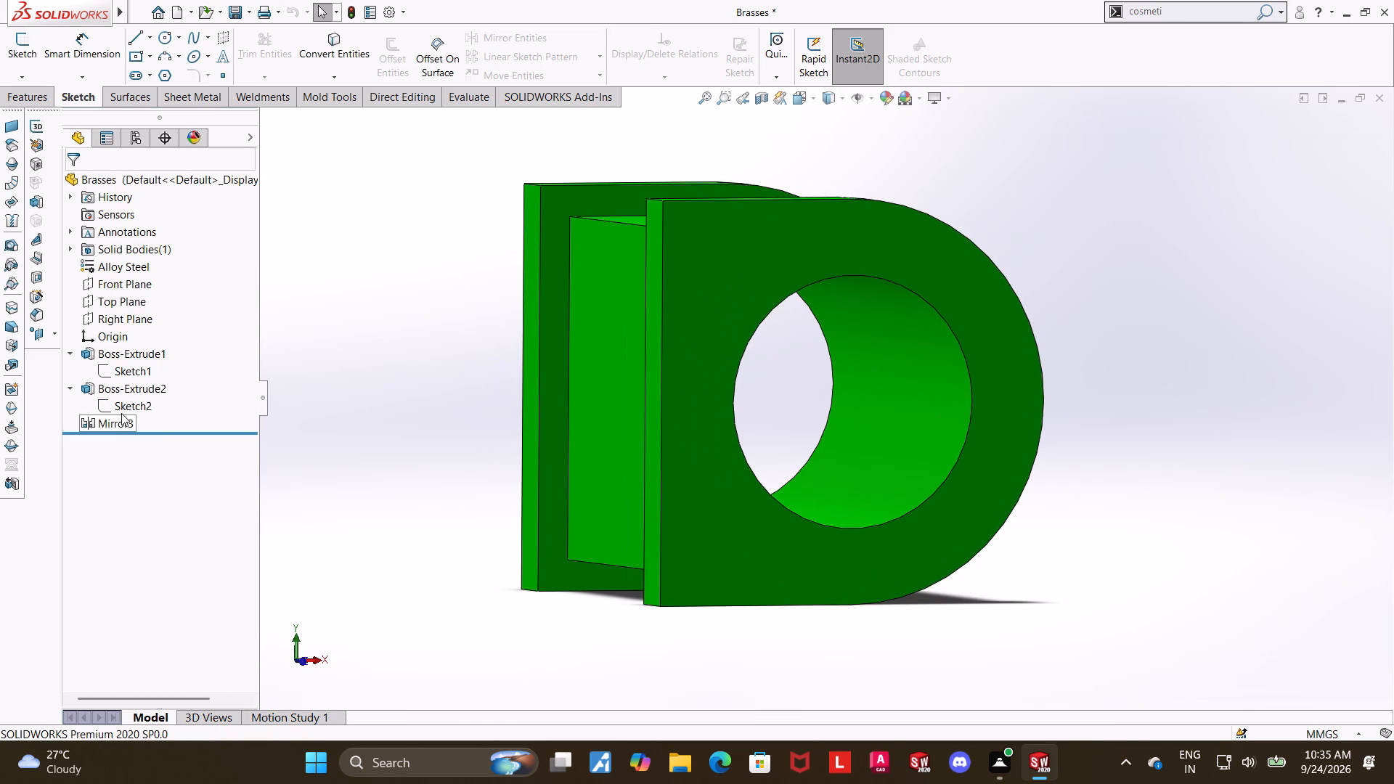
right_click(117, 392)
click(129, 343)
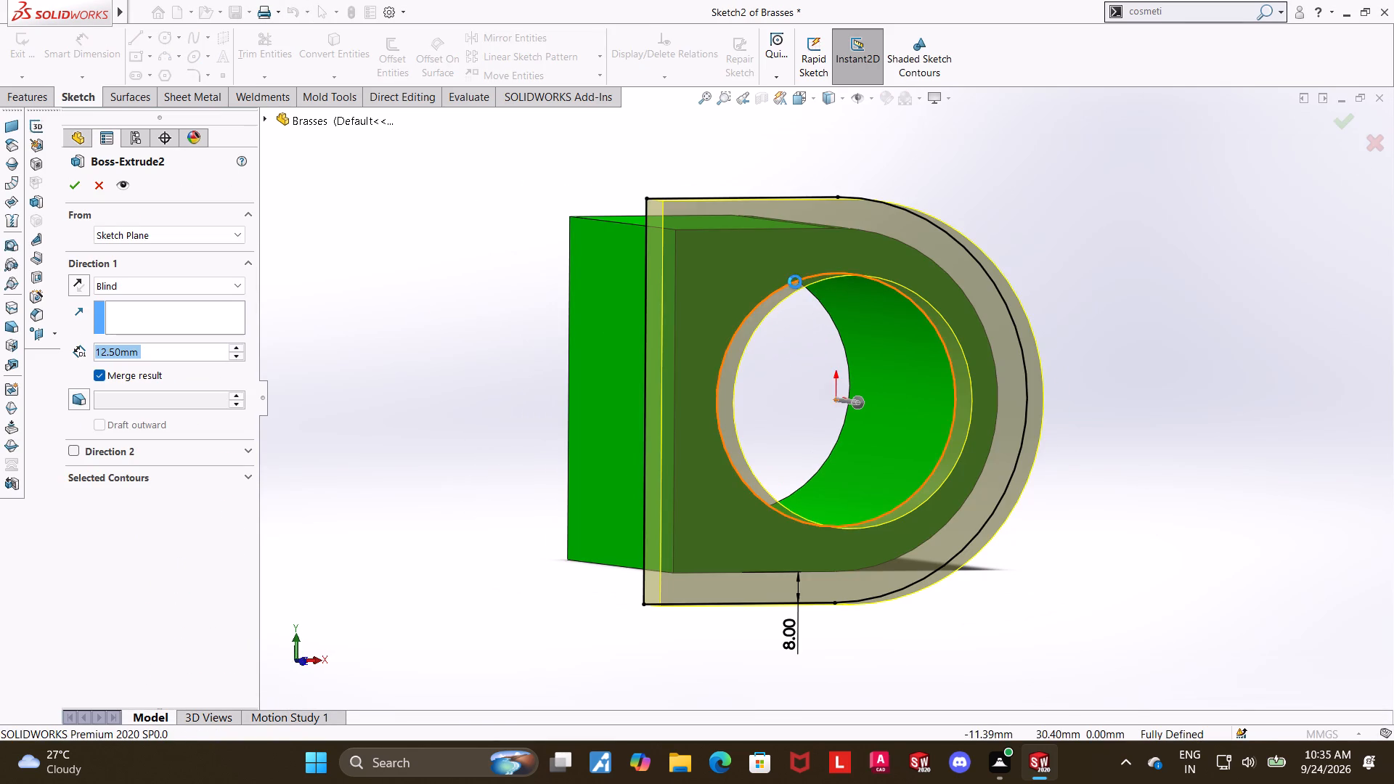
click(97, 191)
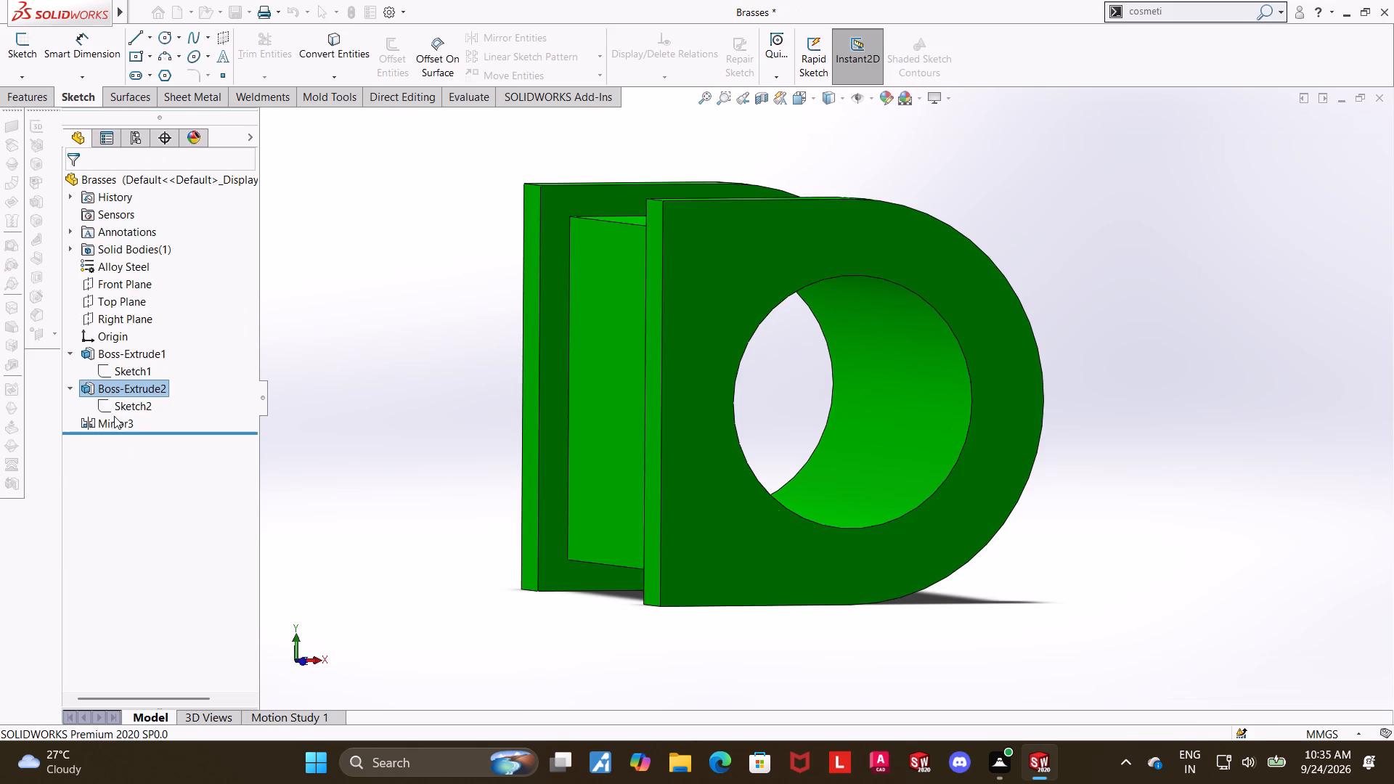
Delete the Boss-Extrude2 feature together with its dependent Mirror3 feature, keeping Sketch2.
right_click(130, 386)
click(180, 465)
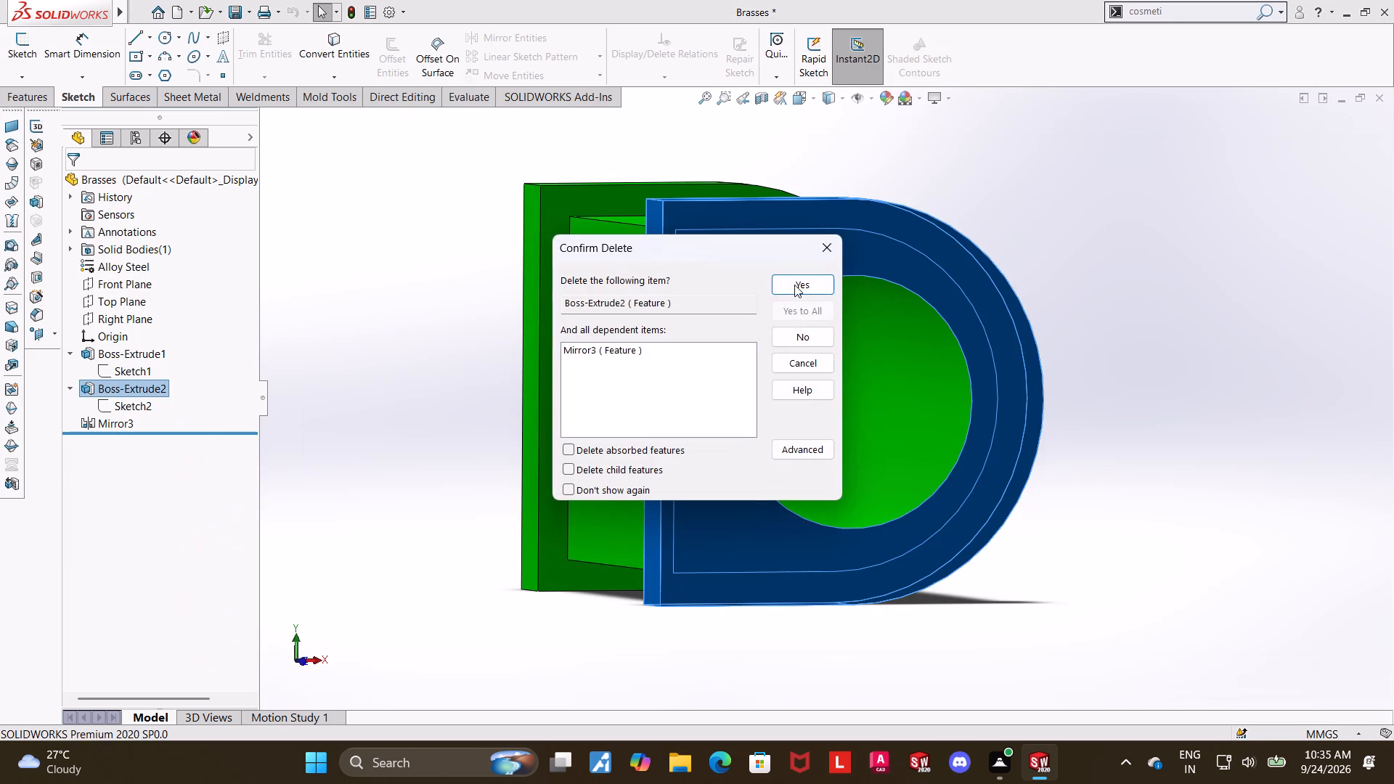
click(796, 284)
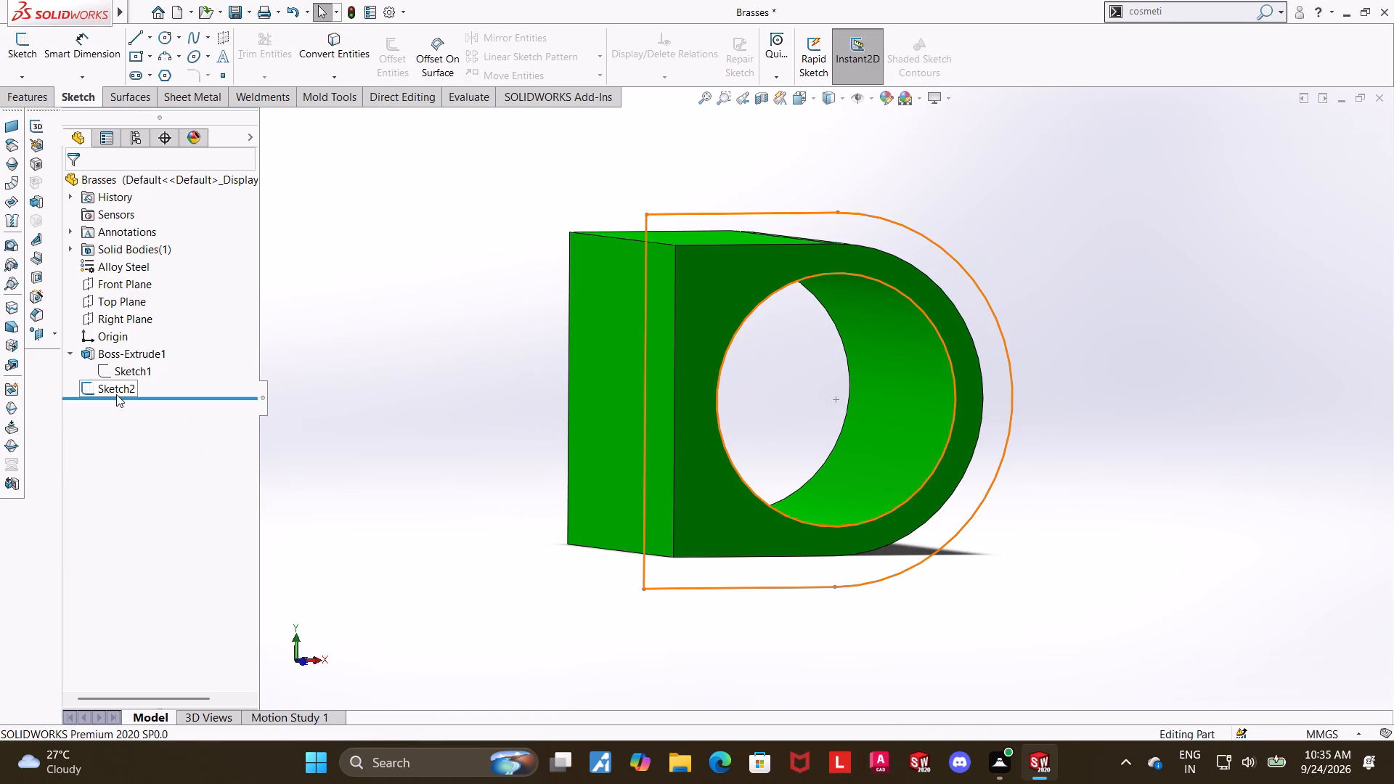
Open Sketch2 for editing and delete the outline's 8 mm offset dimension along with its offset relations.
click(116, 391)
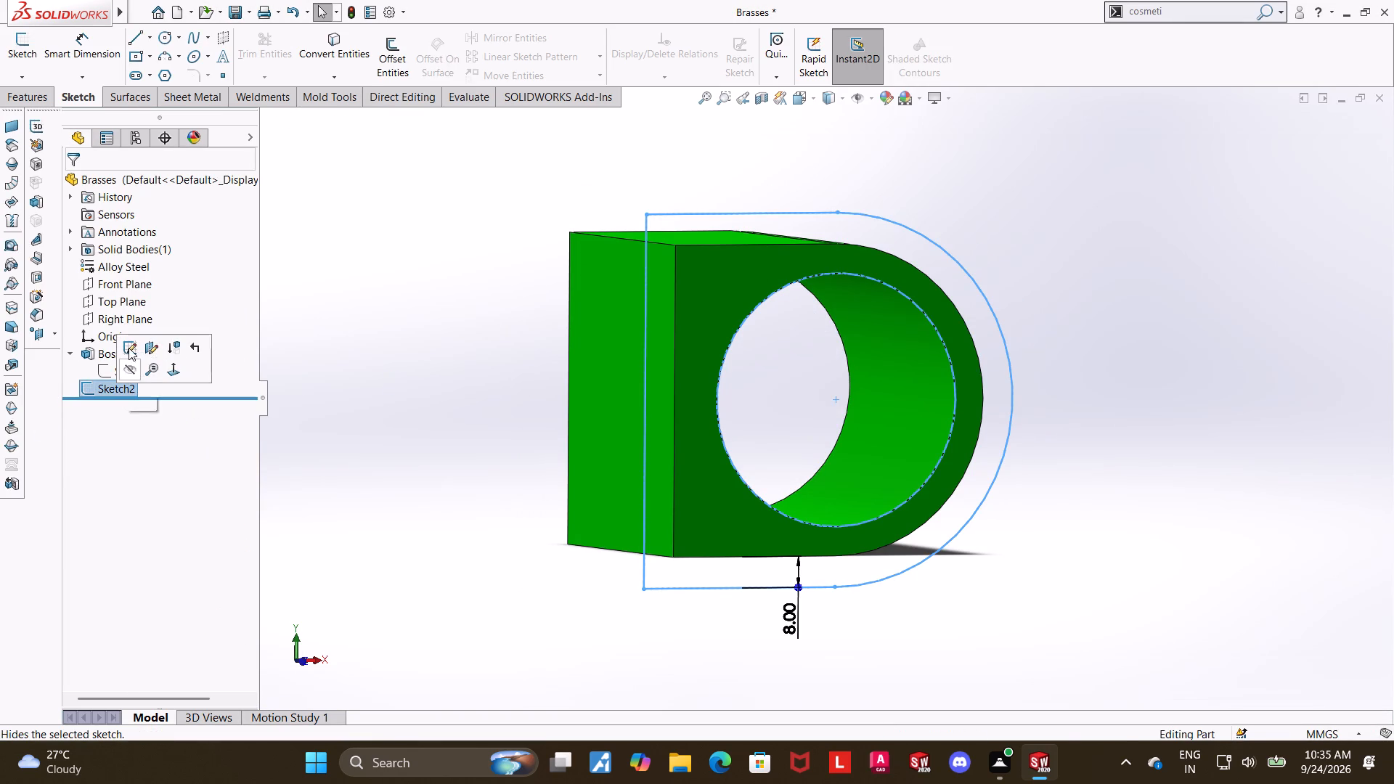
click(129, 348)
click(121, 386)
click(162, 362)
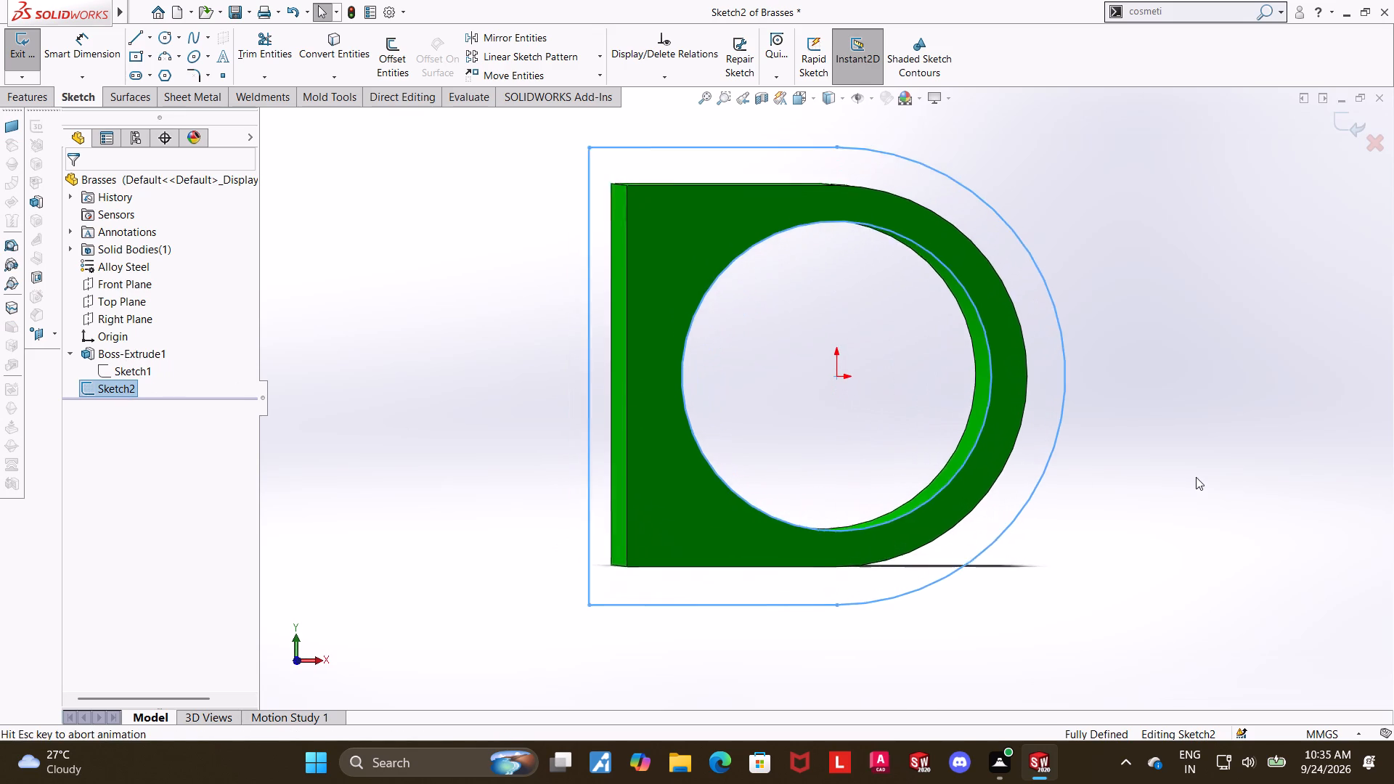
scroll(1197, 477, up, 2)
click(1094, 406)
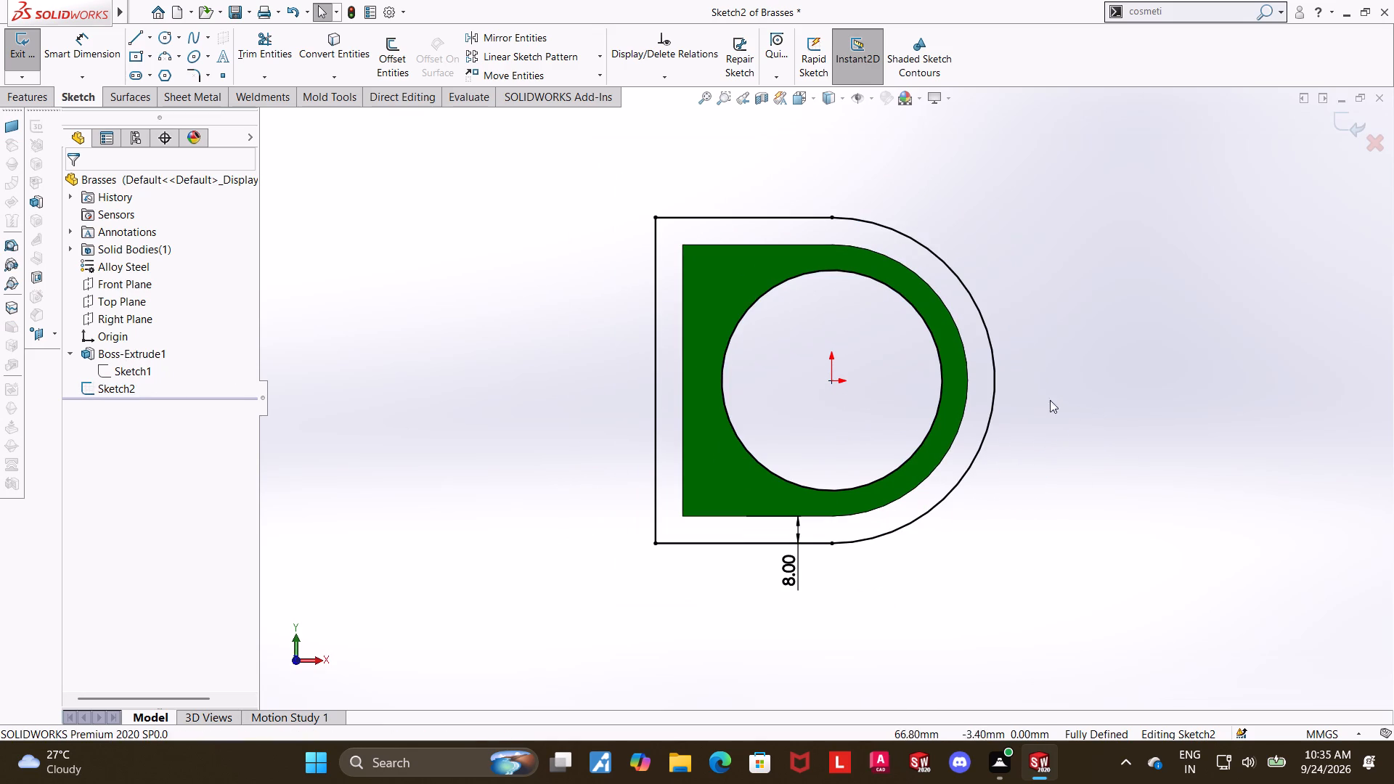
right_click(789, 573)
click(833, 563)
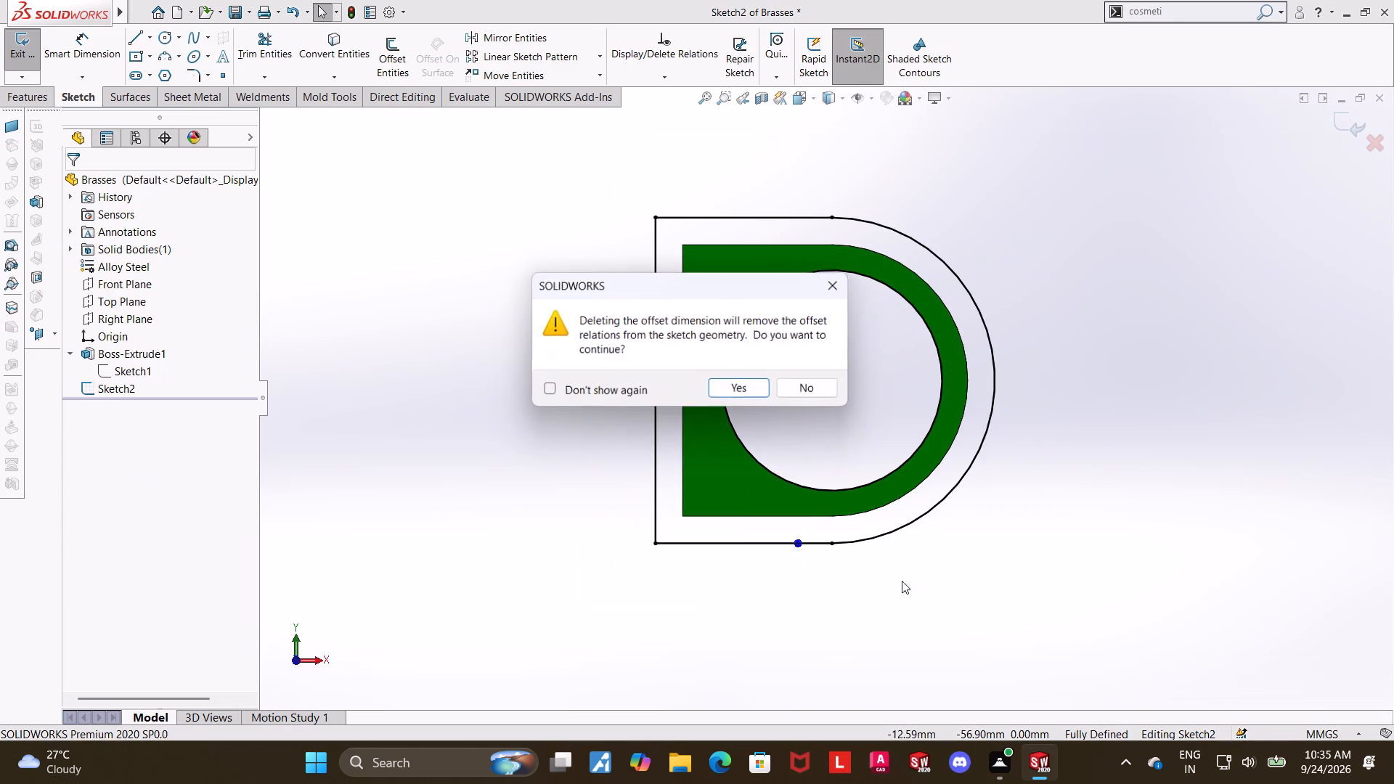
click(745, 392)
Trim away the outer arc of the flange outline, leaving its three straight lines.
click(284, 44)
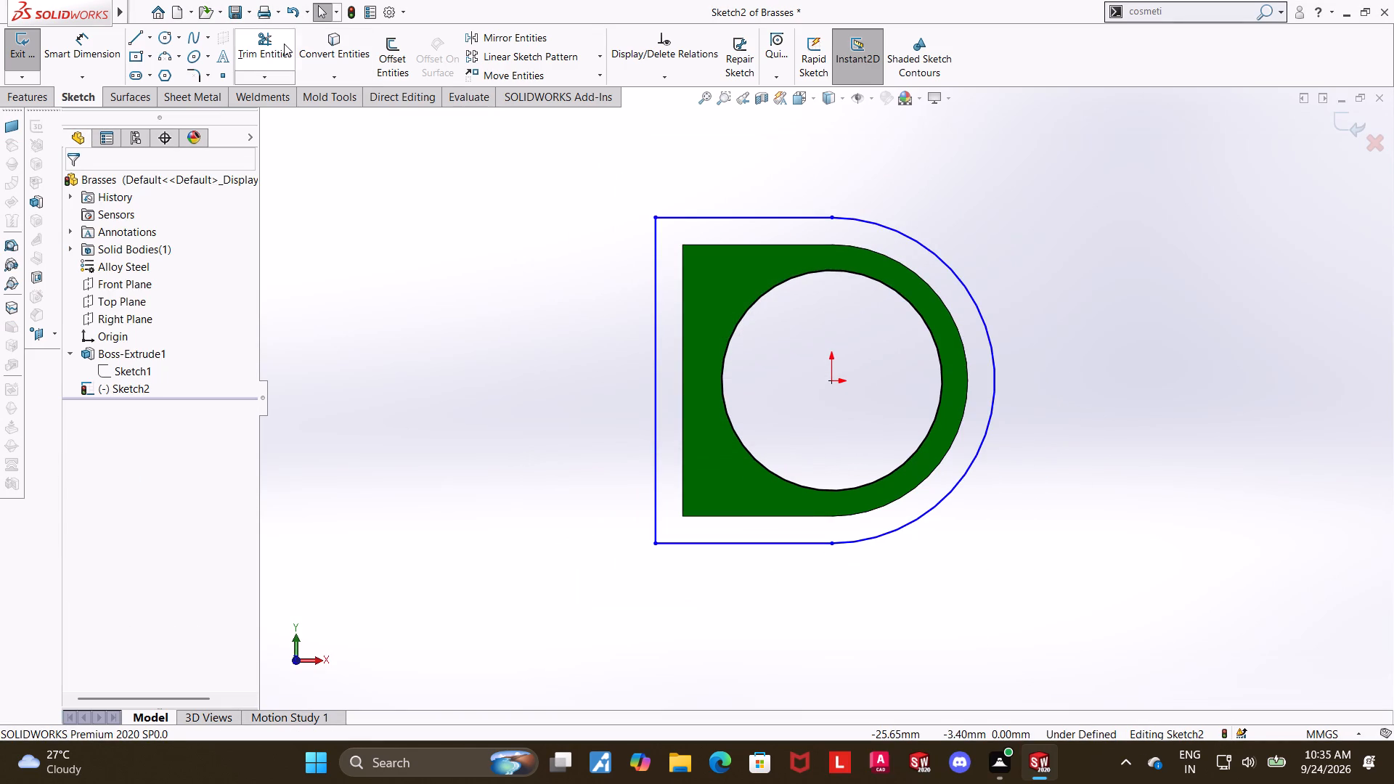
drag(990, 208, 939, 269)
key(Escape)
key(Escape)
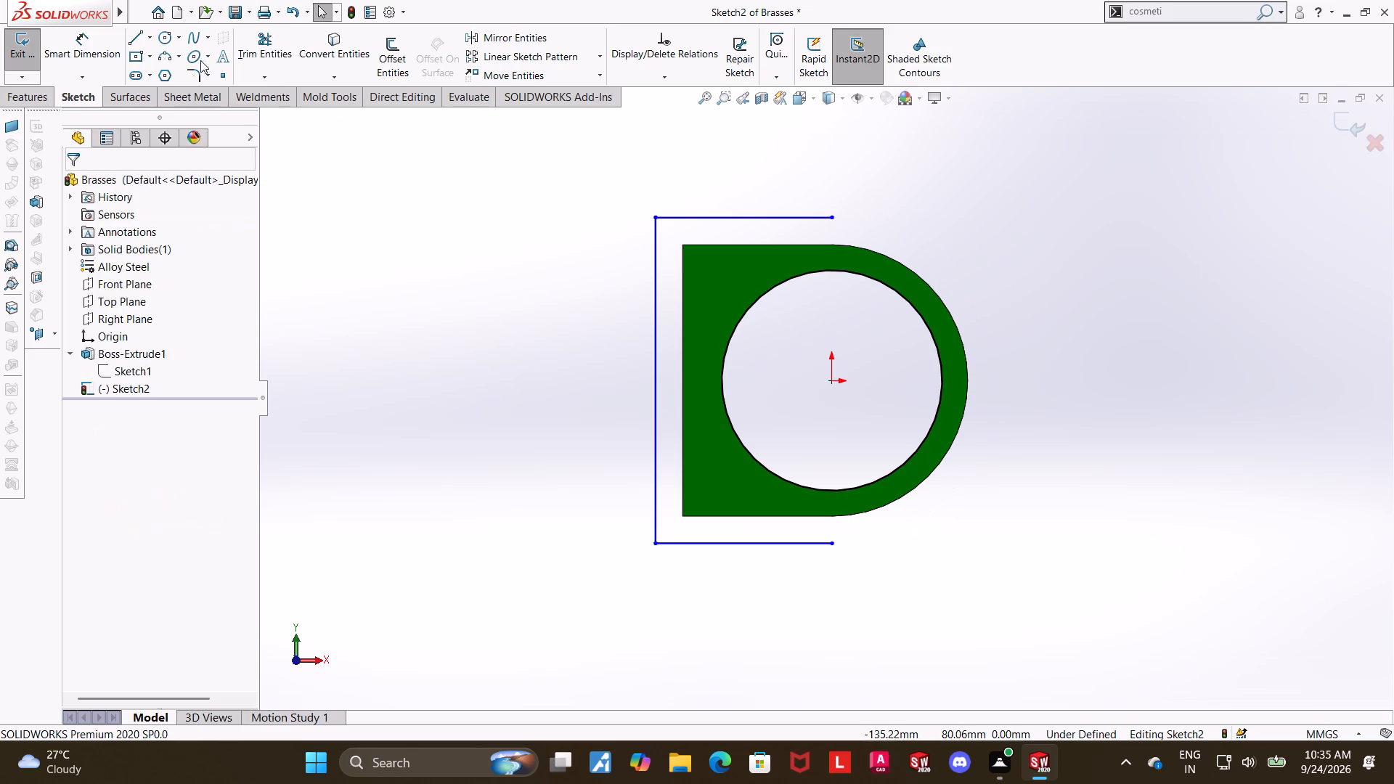
Draw a circle of 48 mm radius centred on the origin, reaching the free end of the upper horizontal line.
click(160, 39)
click(833, 382)
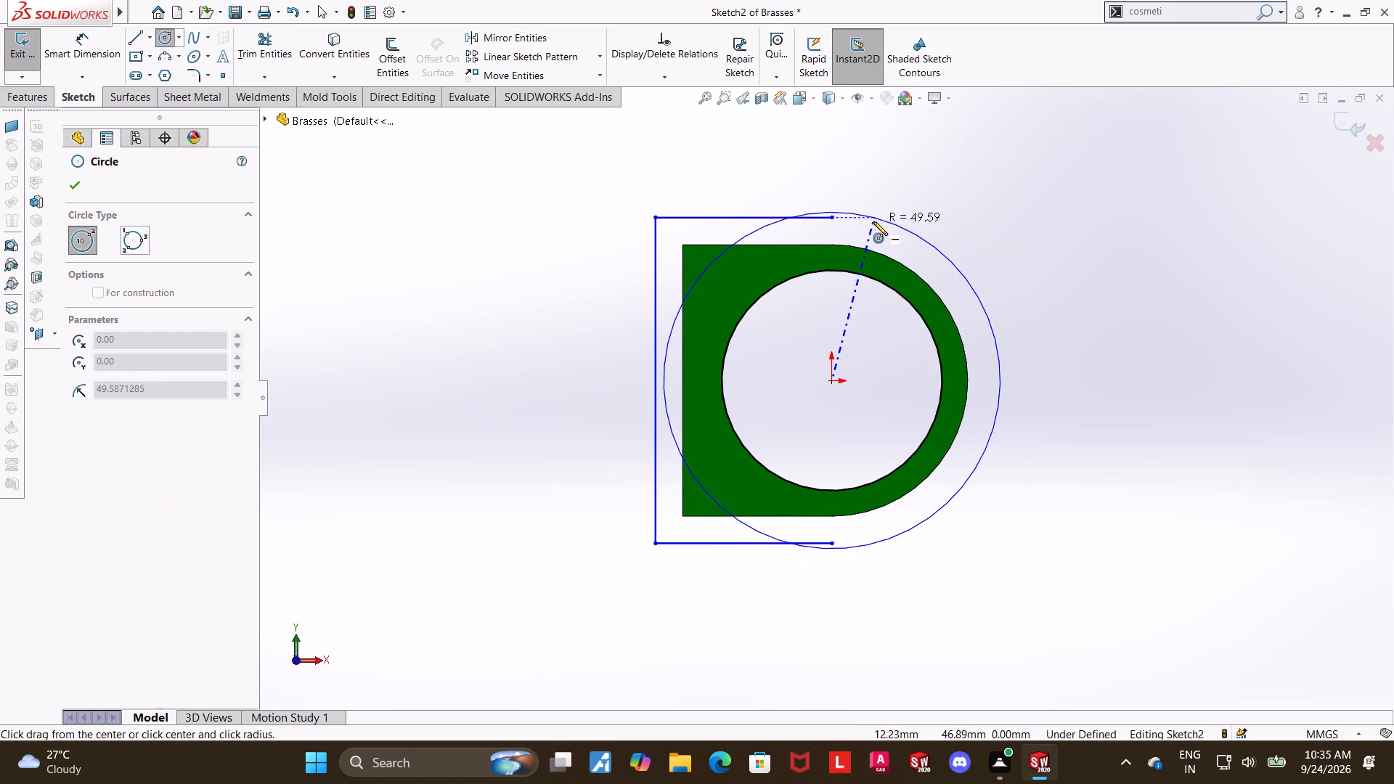
click(831, 219)
key(Escape)
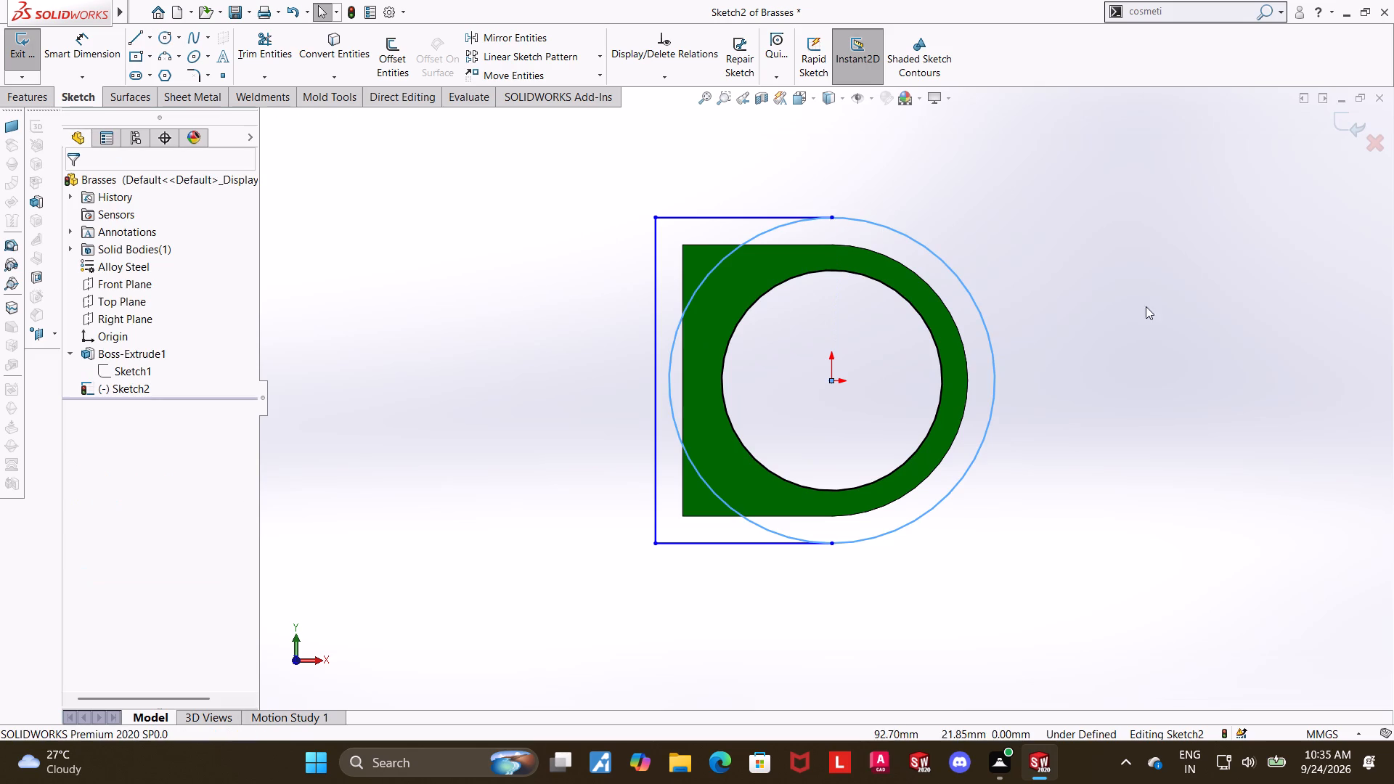
key(Escape)
Dimension the diameter of the new outer circle, accepting its value.
click(99, 49)
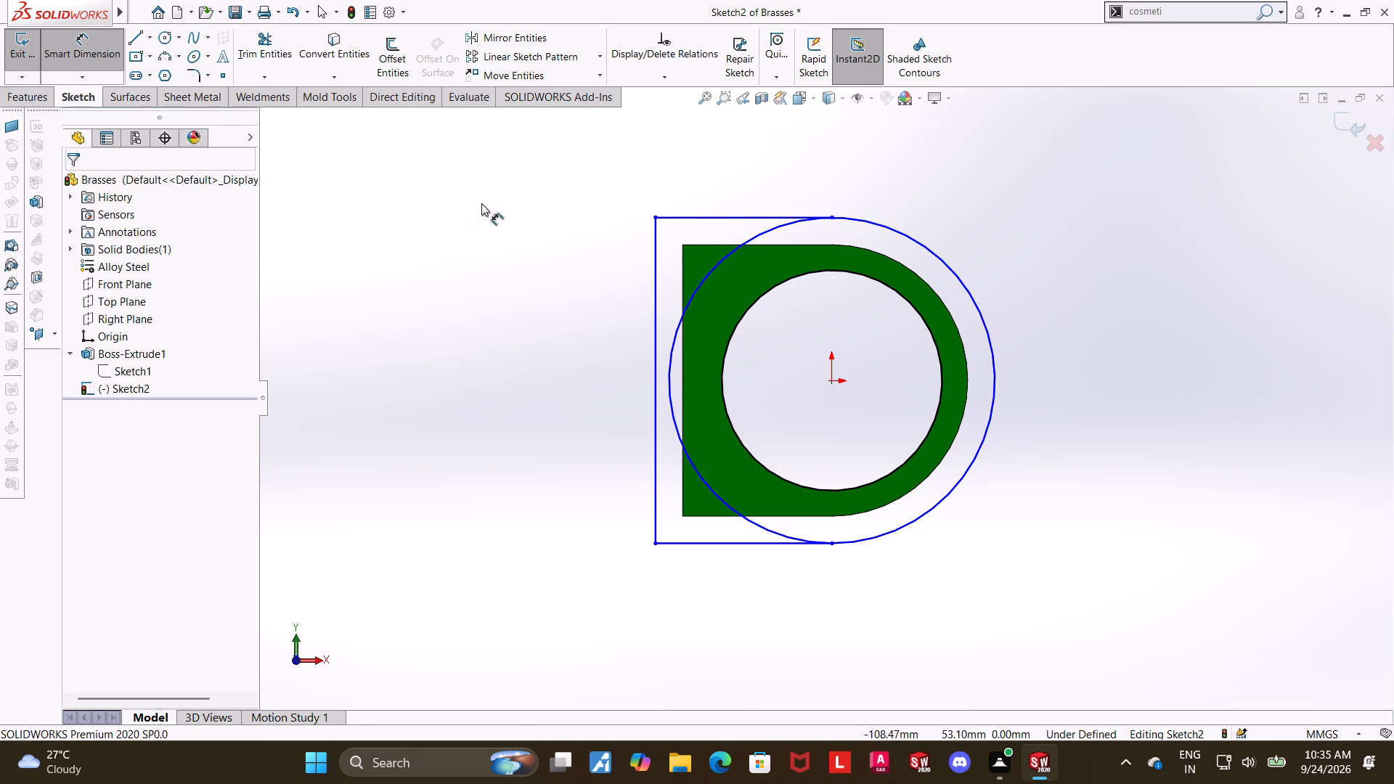
click(976, 462)
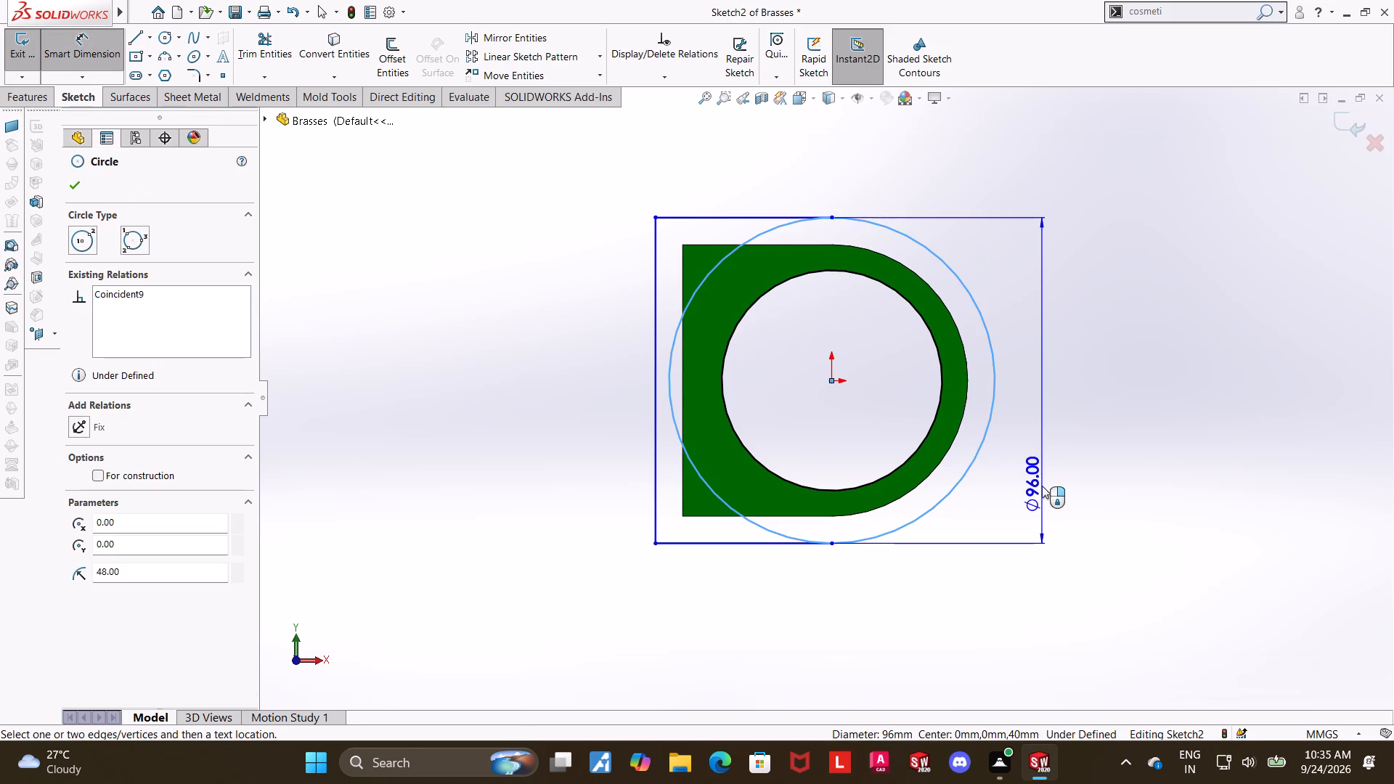
click(1042, 486)
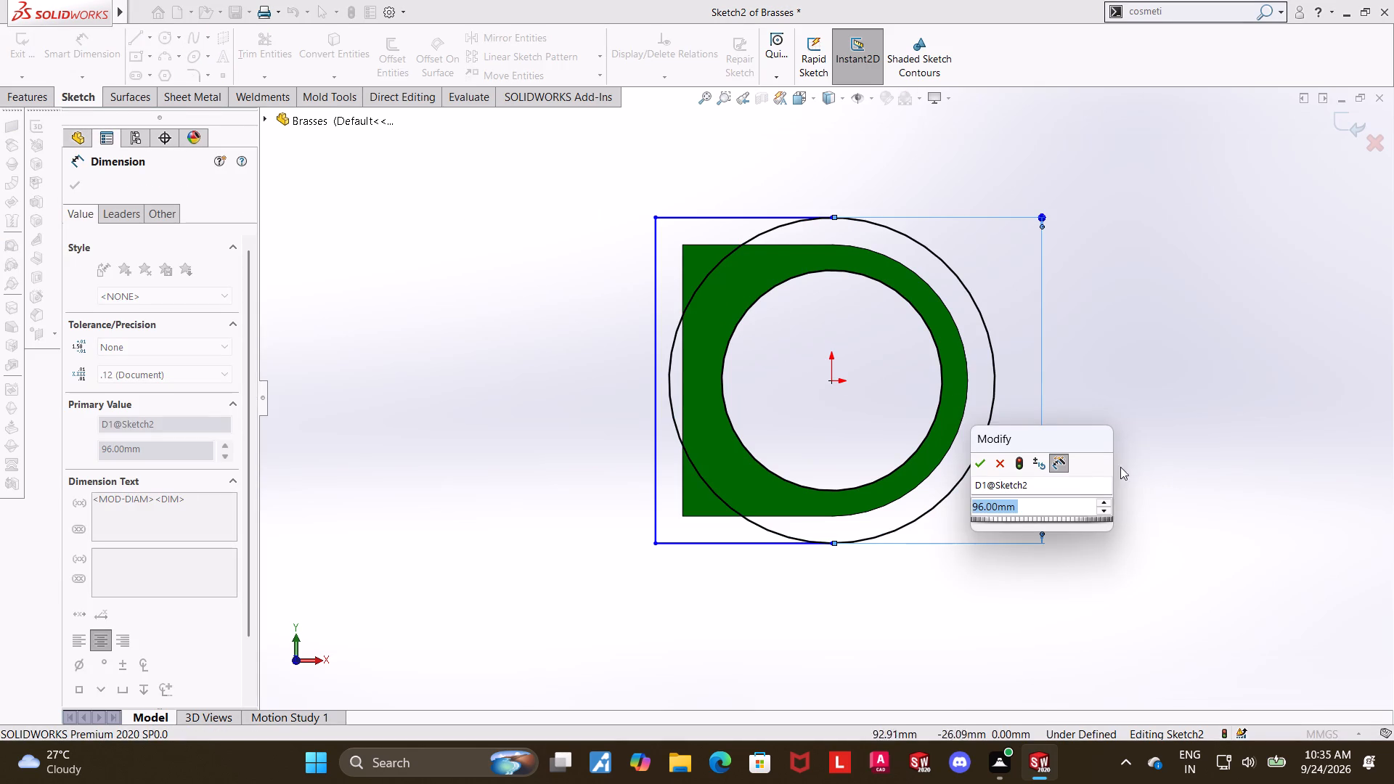
click(977, 462)
click(1258, 438)
key(Escape)
key(Escape)
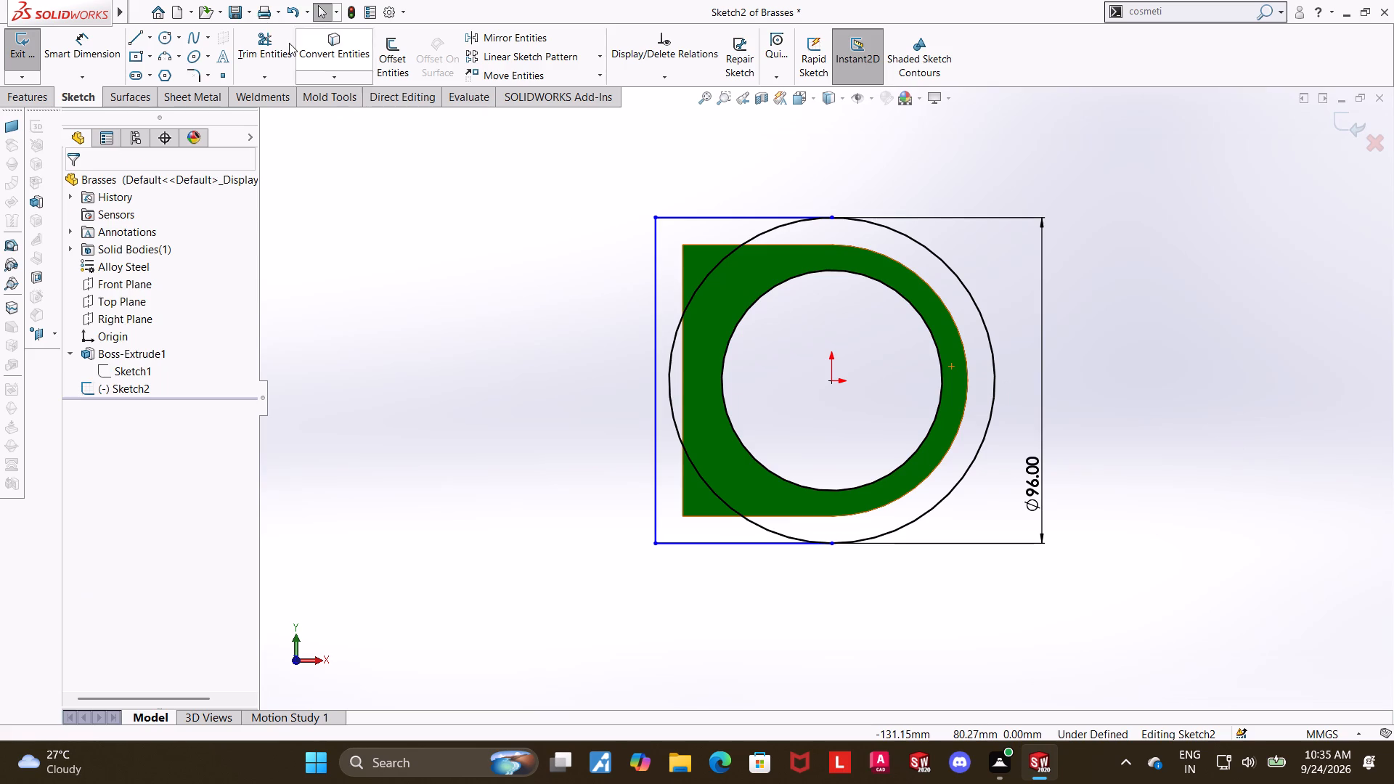
Trim the half of the outer circle inside the straight-sided portion so only the rounded end arc remains.
click(250, 49)
scroll(844, 367, down, 2)
drag(646, 315, 593, 290)
key(Escape)
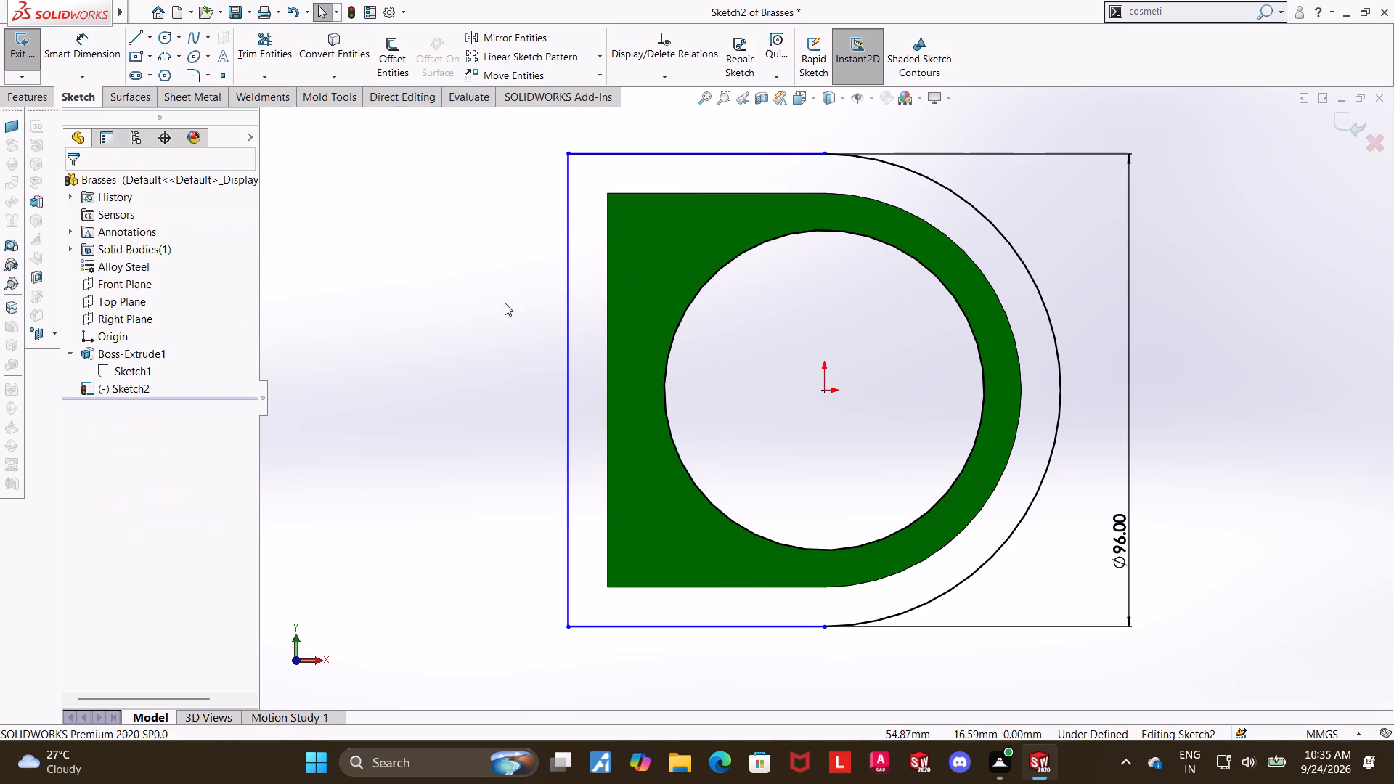
key(Escape)
Dimension the horizontal distance from the origin to the outline's vertical line.
click(98, 42)
click(822, 391)
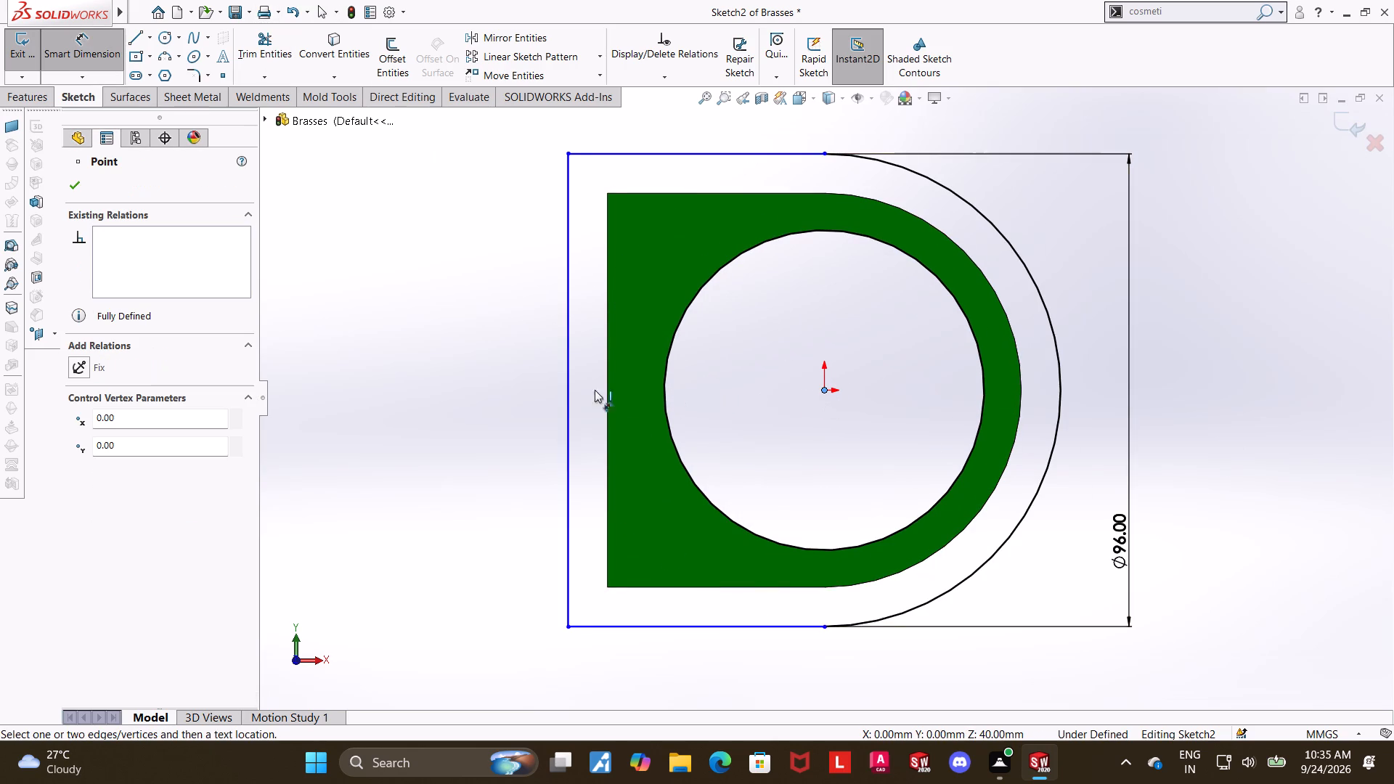
click(565, 393)
scroll(632, 473, up, 3)
click(731, 573)
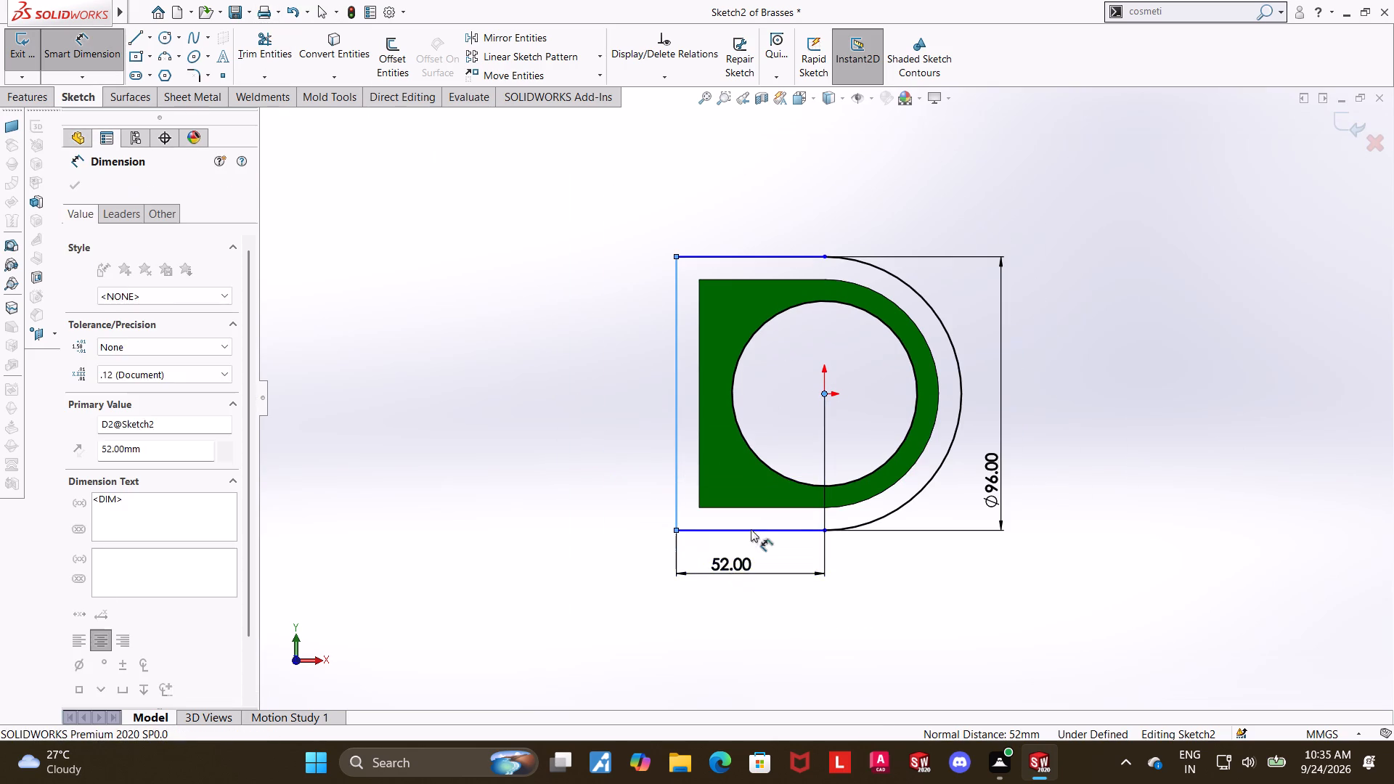
click(672, 547)
scroll(1125, 412, down, 1)
key(Escape)
key(Escape)
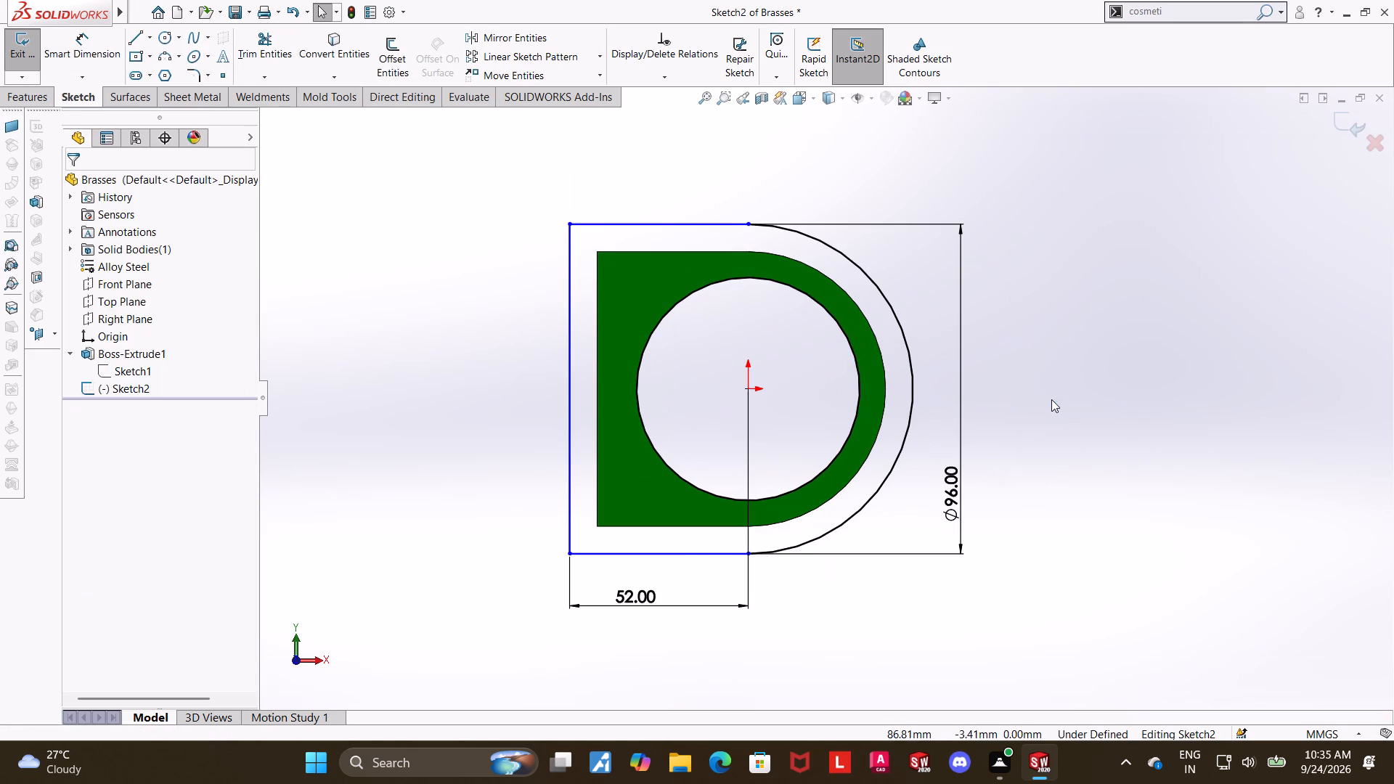
key(Escape)
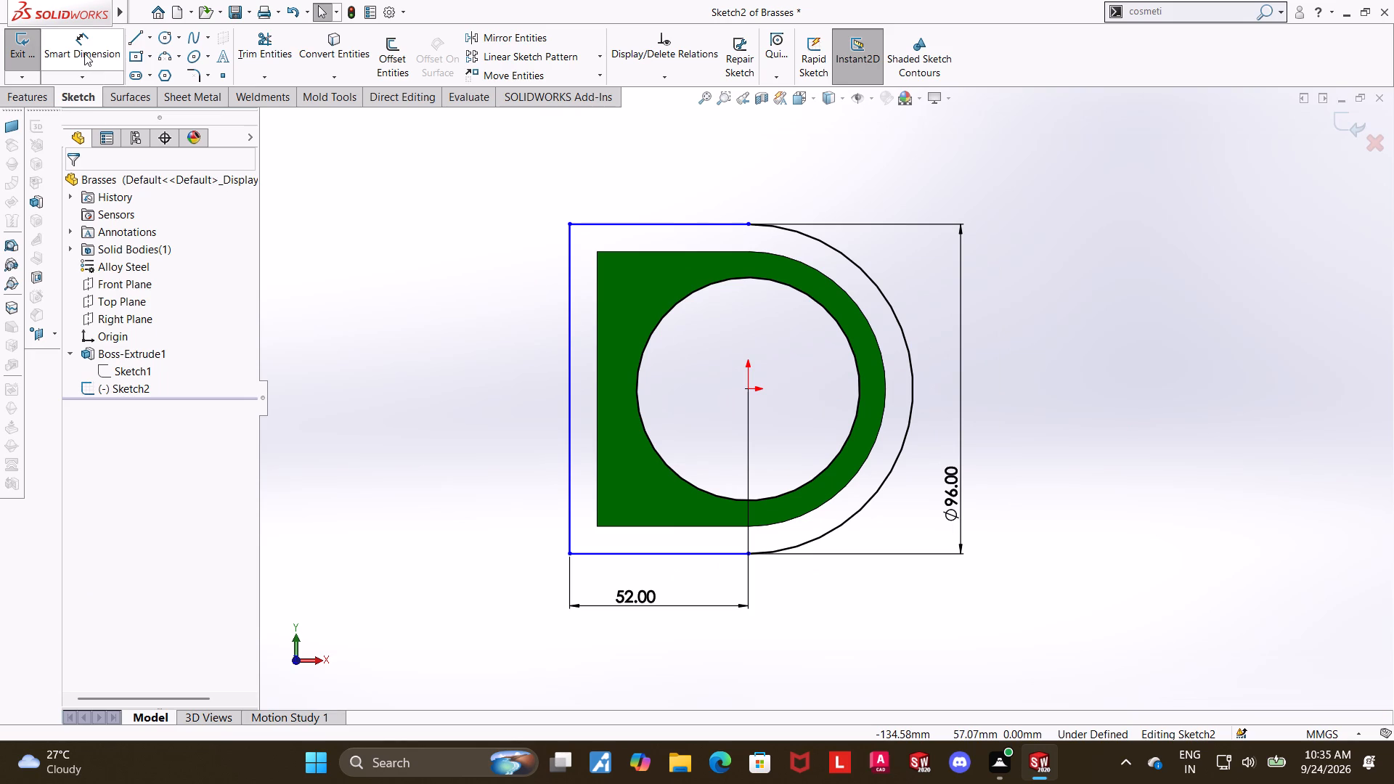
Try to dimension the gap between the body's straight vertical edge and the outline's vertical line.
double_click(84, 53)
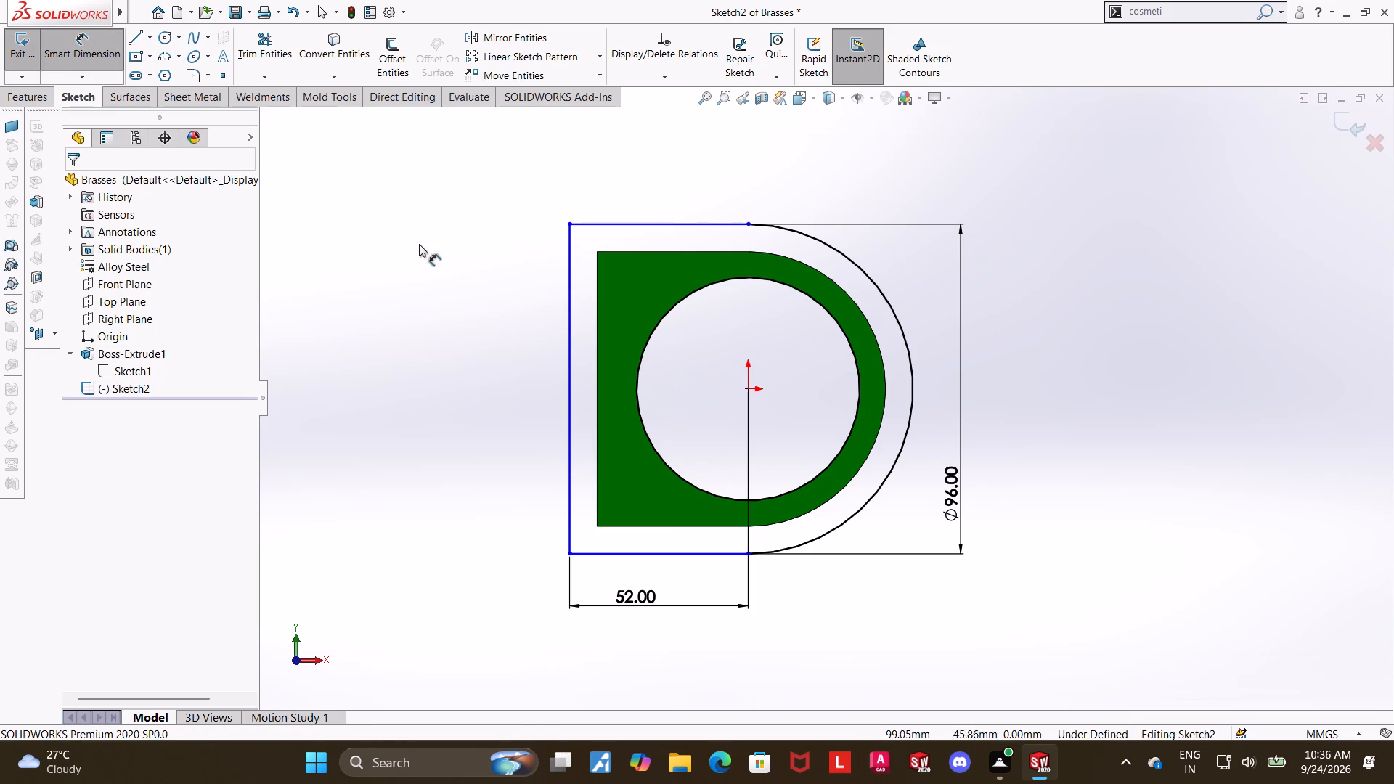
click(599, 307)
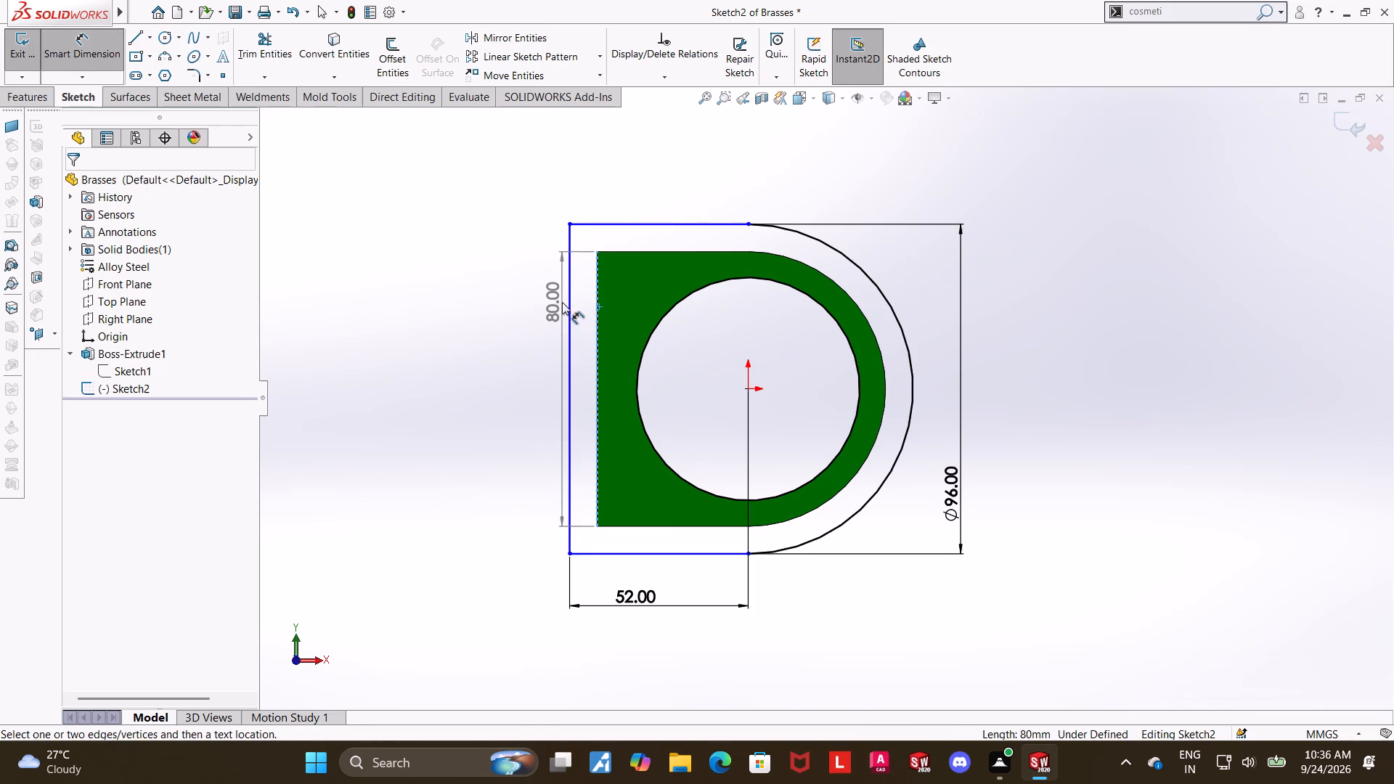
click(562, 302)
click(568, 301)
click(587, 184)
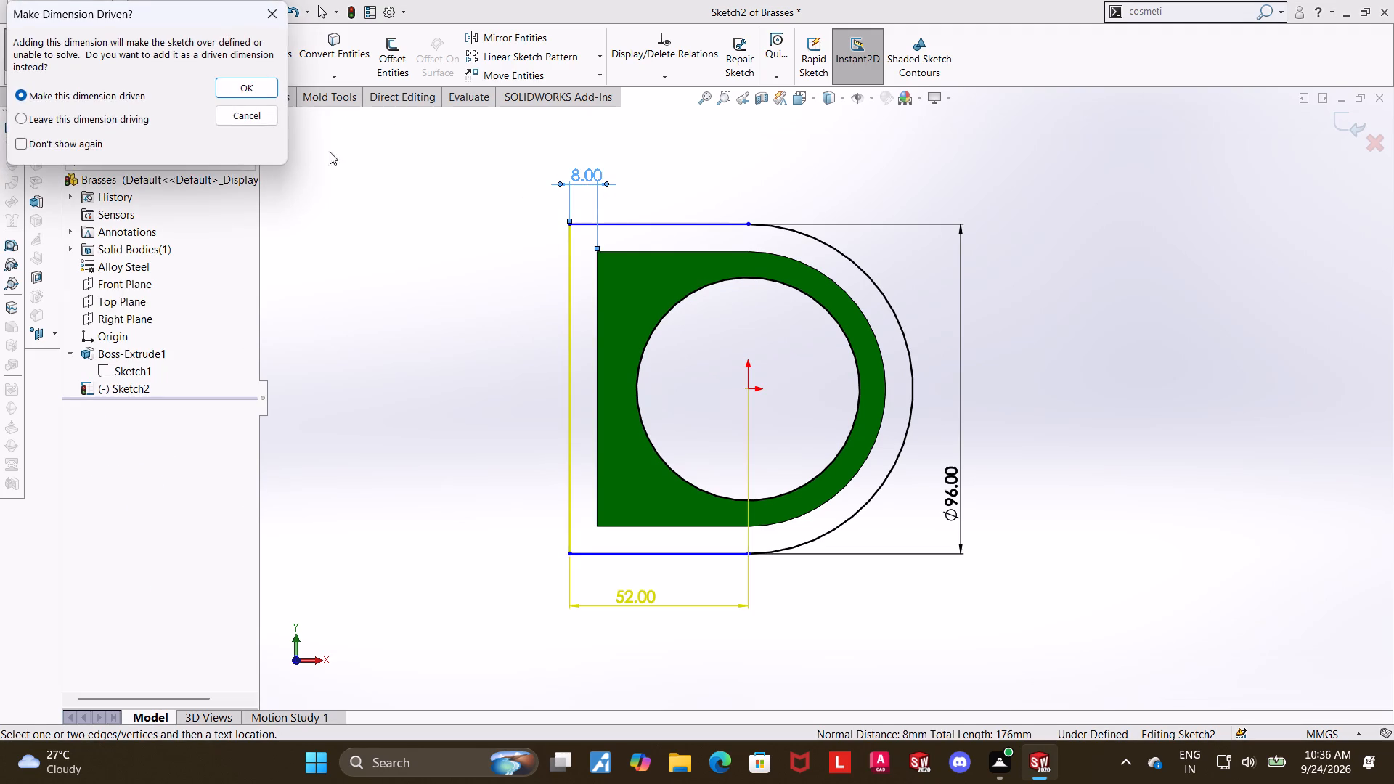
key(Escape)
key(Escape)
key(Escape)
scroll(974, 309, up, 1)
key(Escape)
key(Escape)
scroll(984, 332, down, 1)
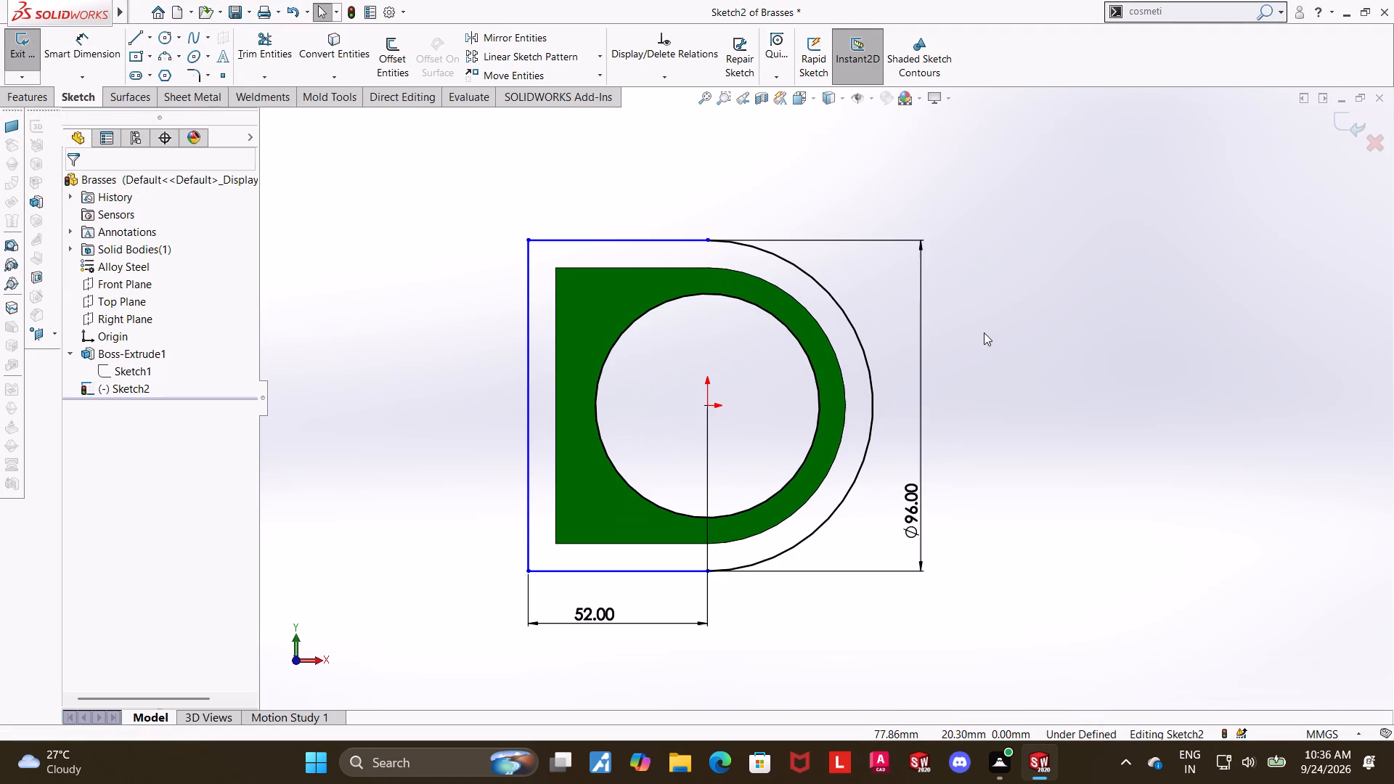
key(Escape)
Add a horizontal relation between the origin and the midpoint of the outline's vertical line.
click(711, 407)
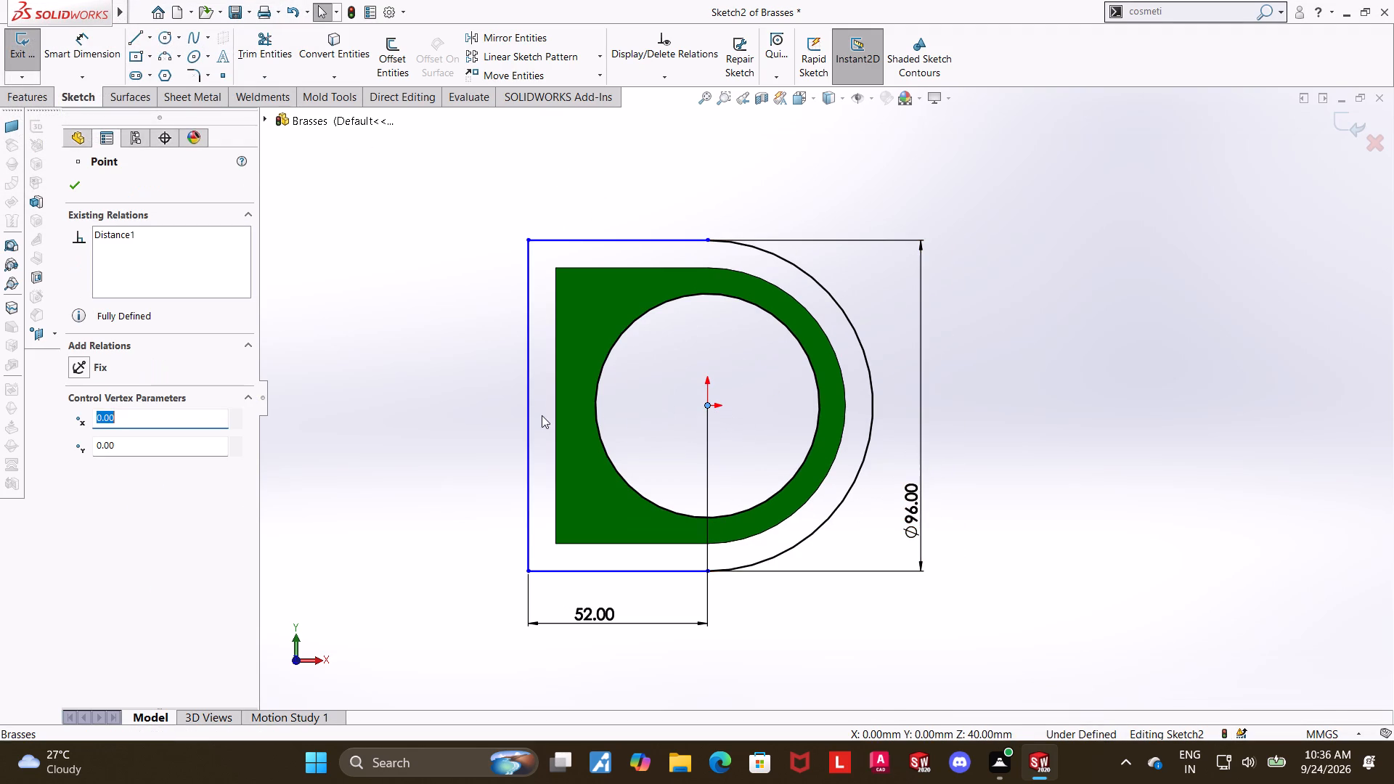
ctrl+click(528, 407)
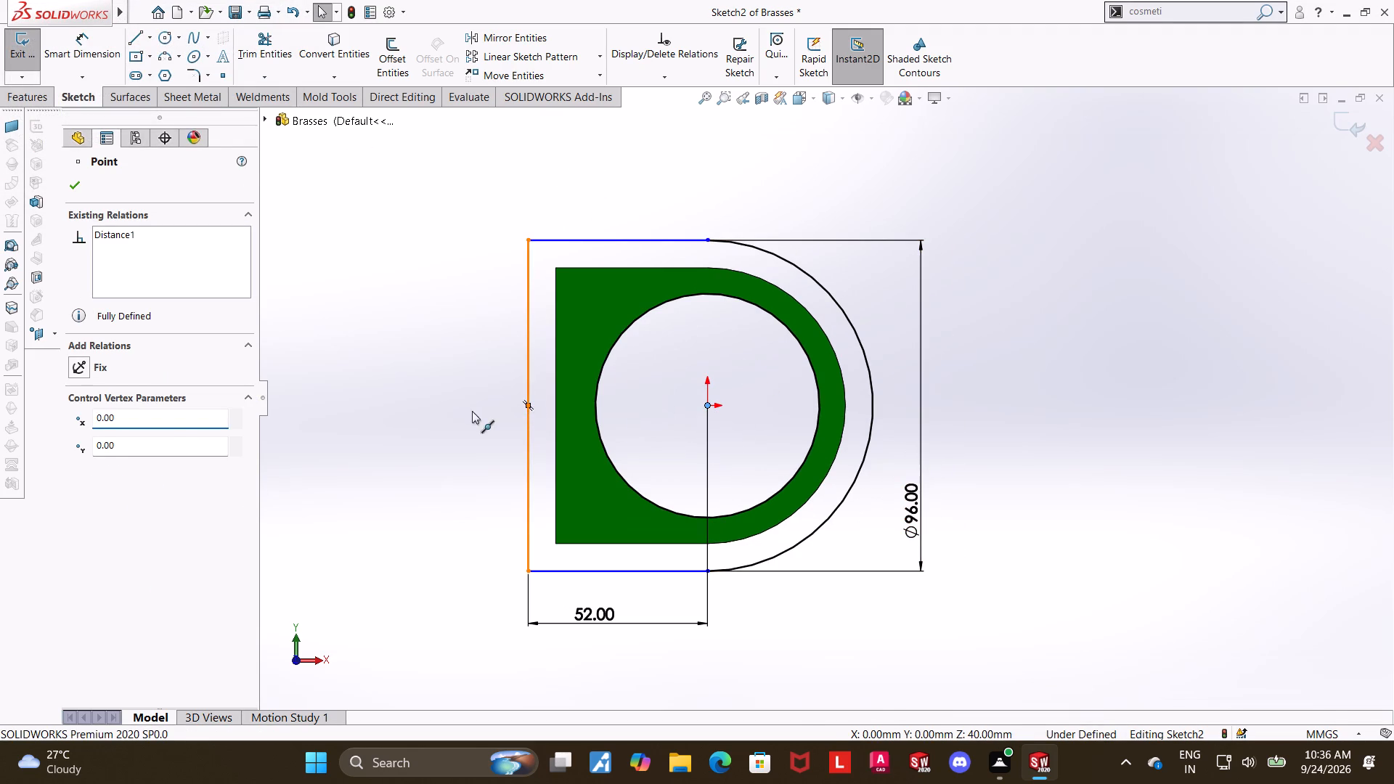
click(81, 441)
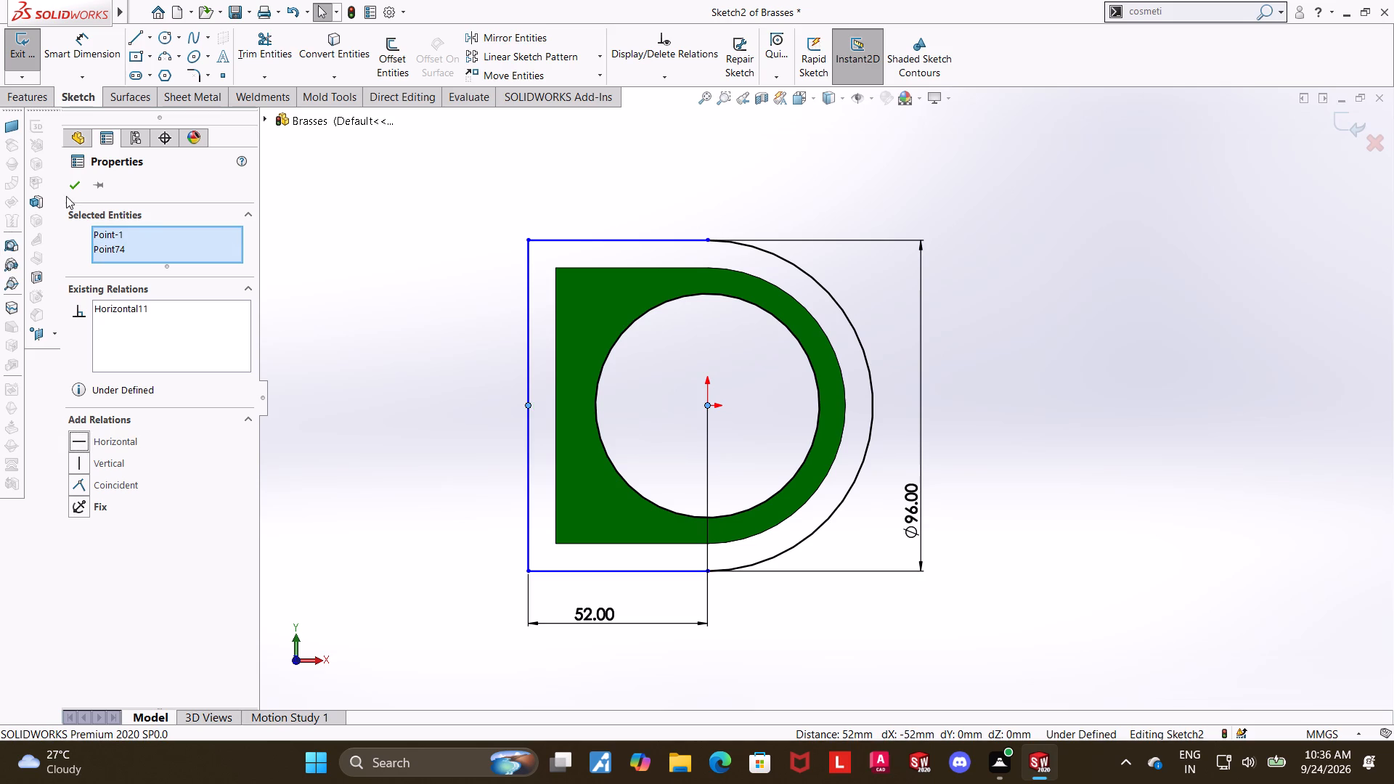
click(70, 190)
click(1099, 349)
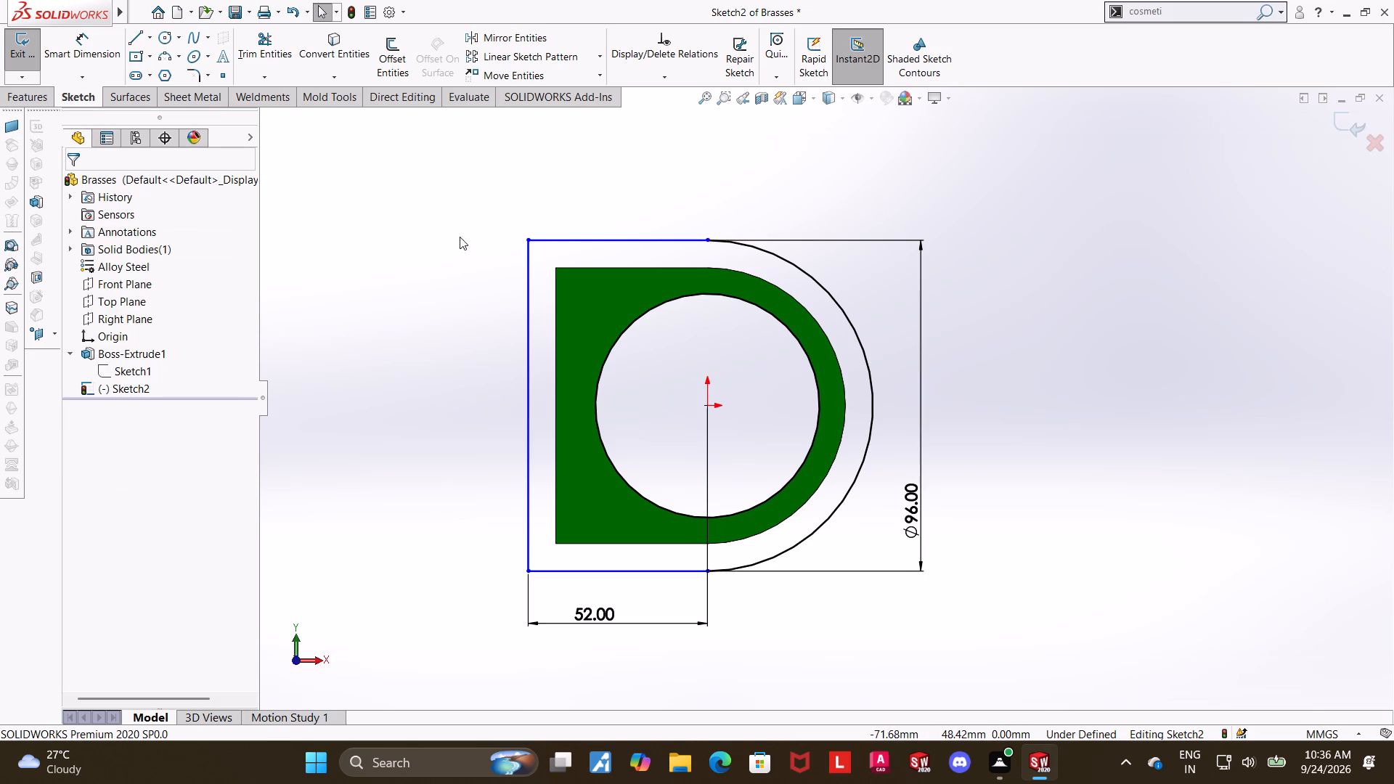
Examine the joint between the upper line and the arc, and the outline's fit around the body from several angles.
click(617, 192)
scroll(725, 254, down, 3)
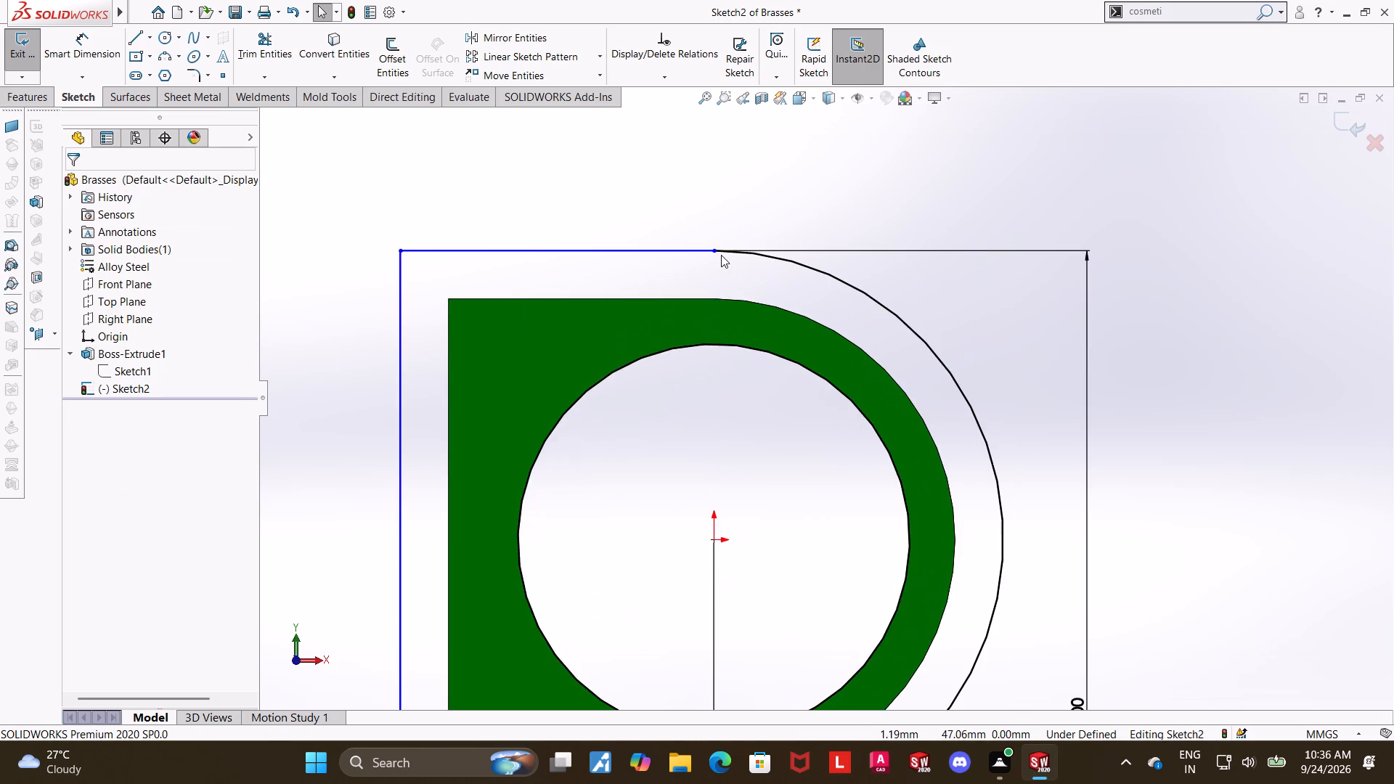
scroll(721, 255, down, 1)
scroll(745, 261, up, 6)
click(1063, 415)
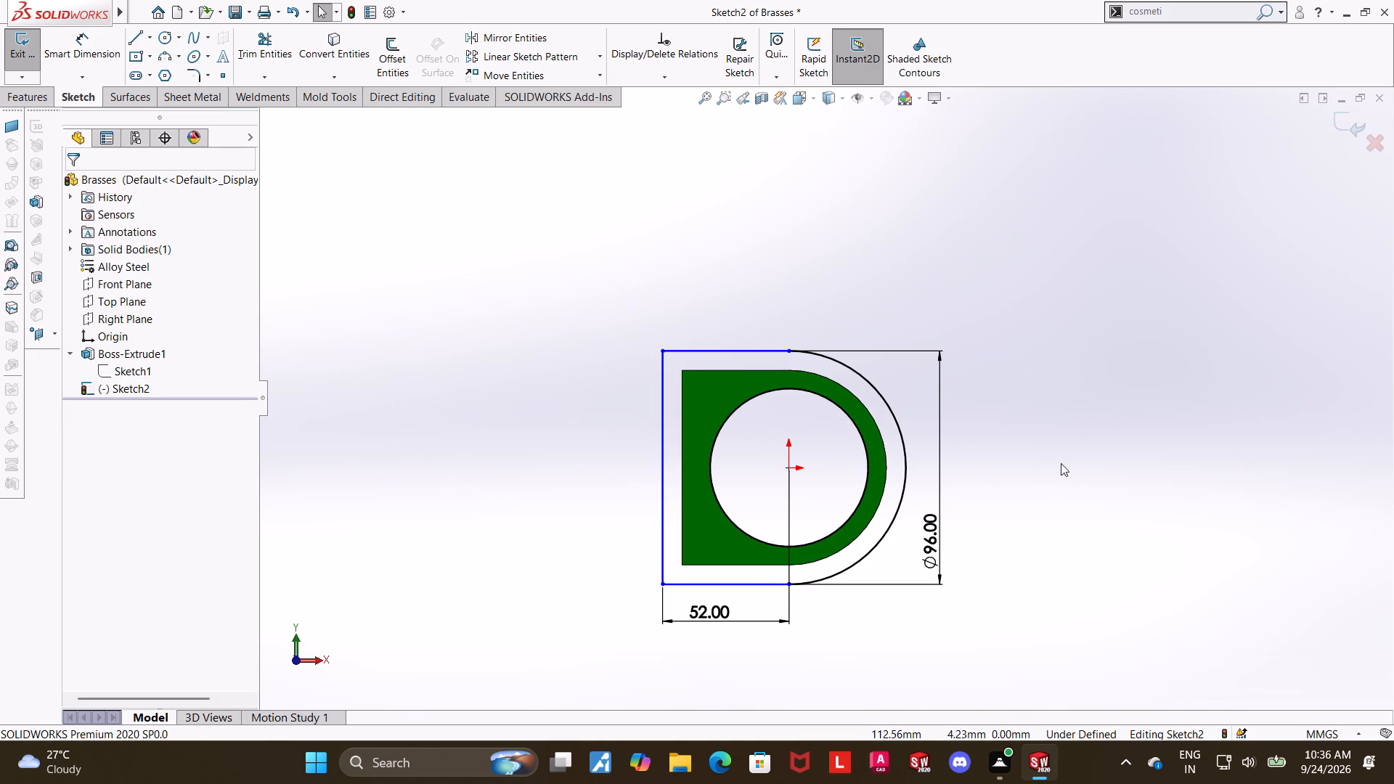
middle_drag(1059, 505, 1138, 508)
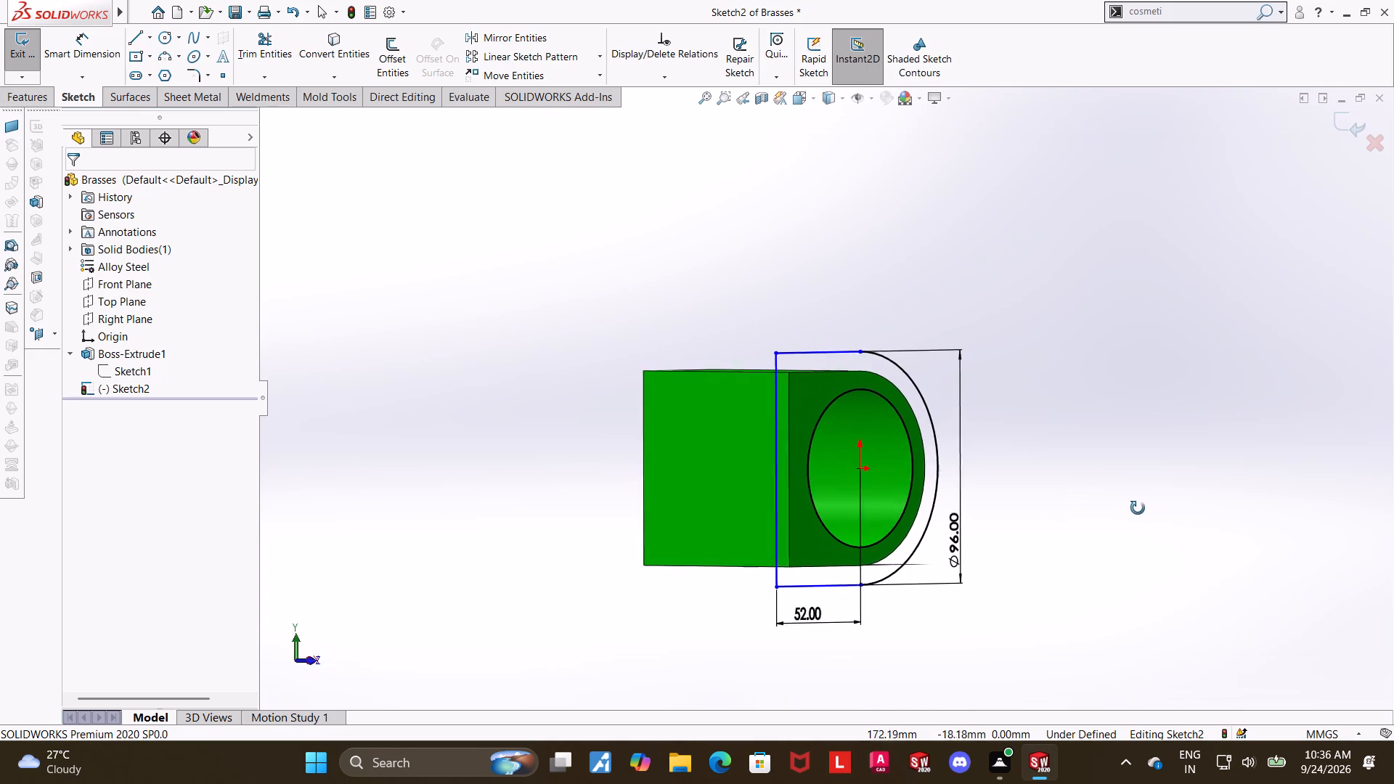
middle_drag(1138, 508, 1118, 513)
middle_drag(1114, 530, 1106, 557)
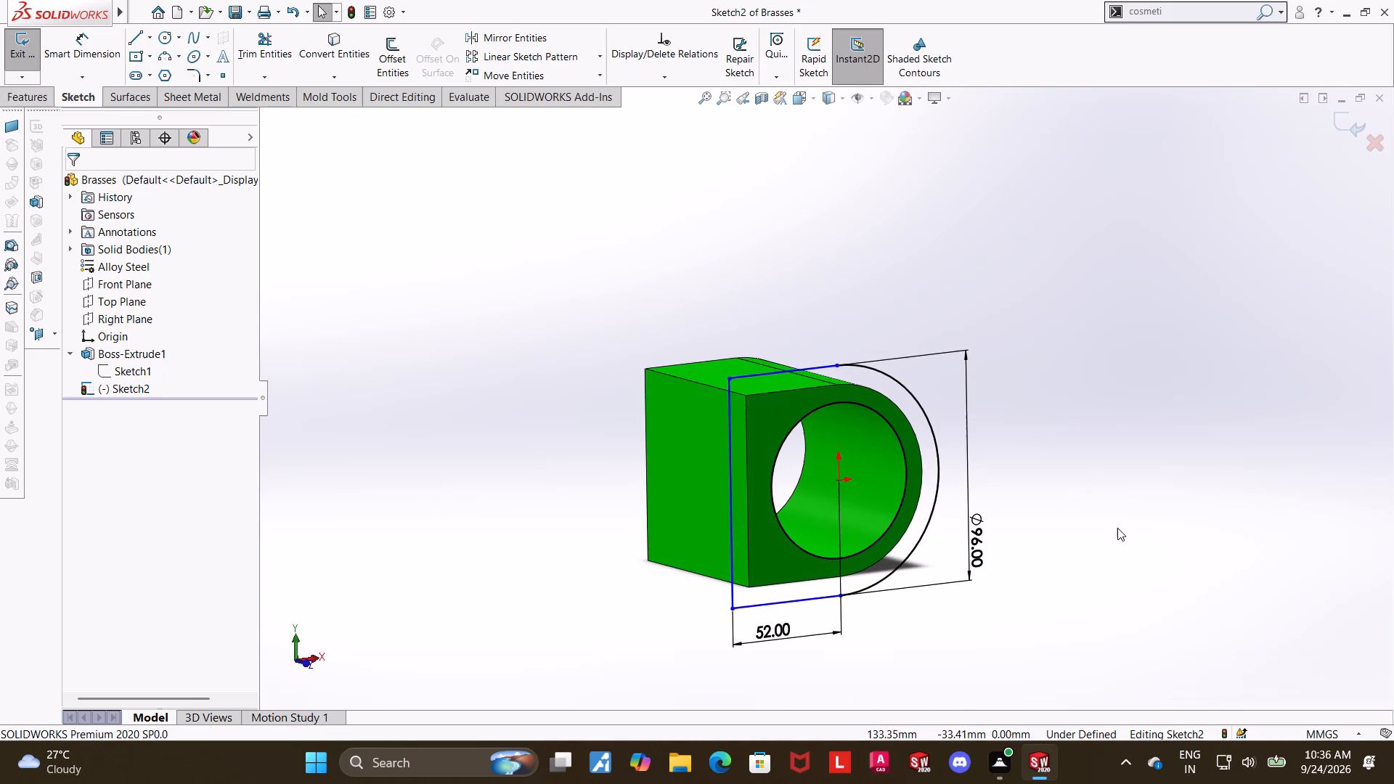
click(689, 472)
click(309, 420)
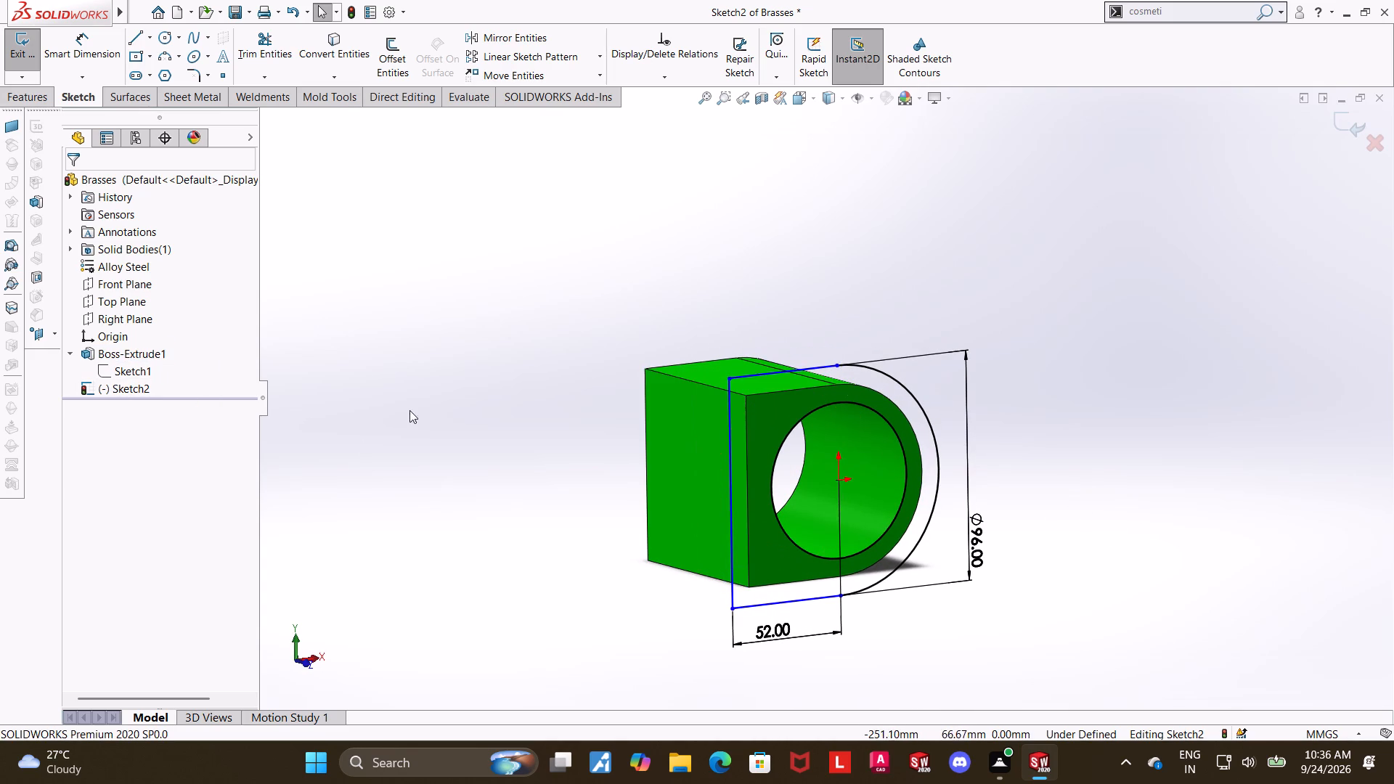
middle_drag(1150, 487, 1094, 491)
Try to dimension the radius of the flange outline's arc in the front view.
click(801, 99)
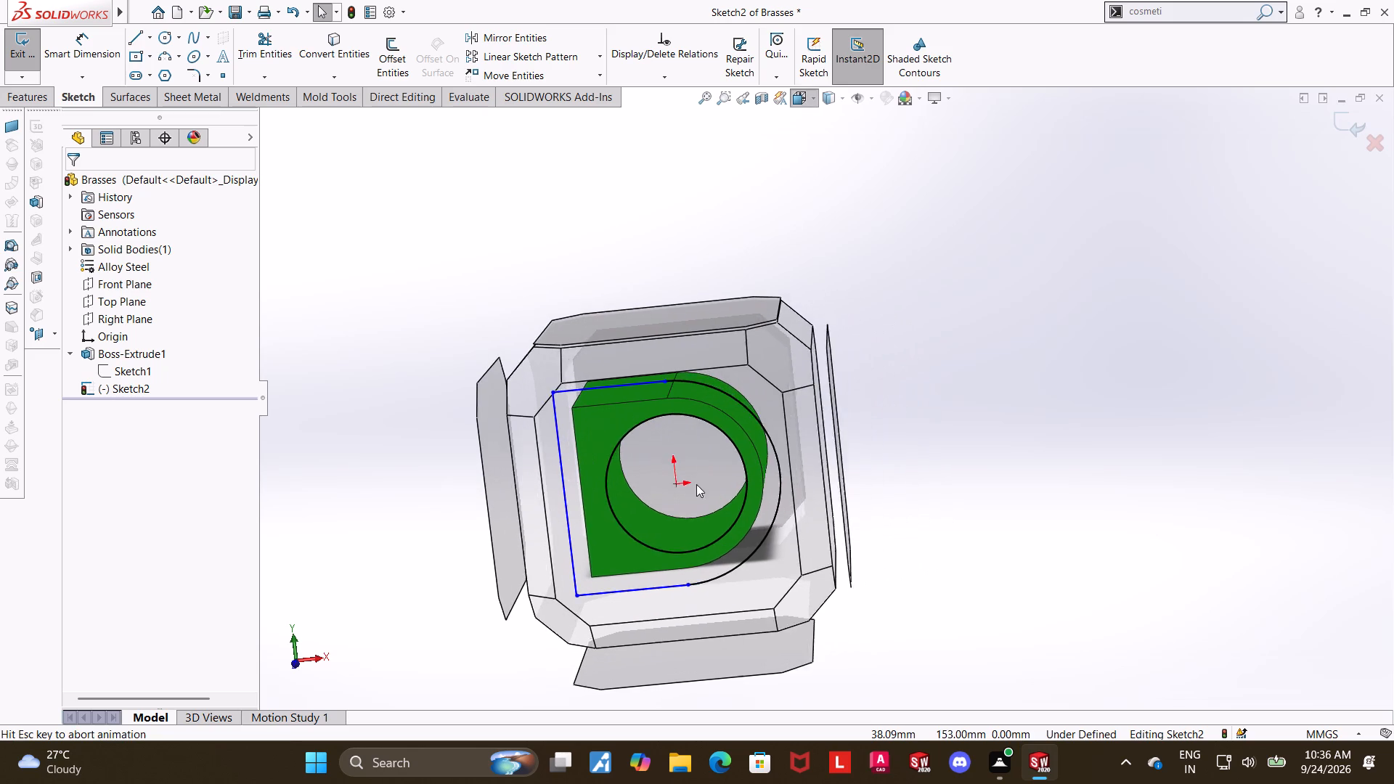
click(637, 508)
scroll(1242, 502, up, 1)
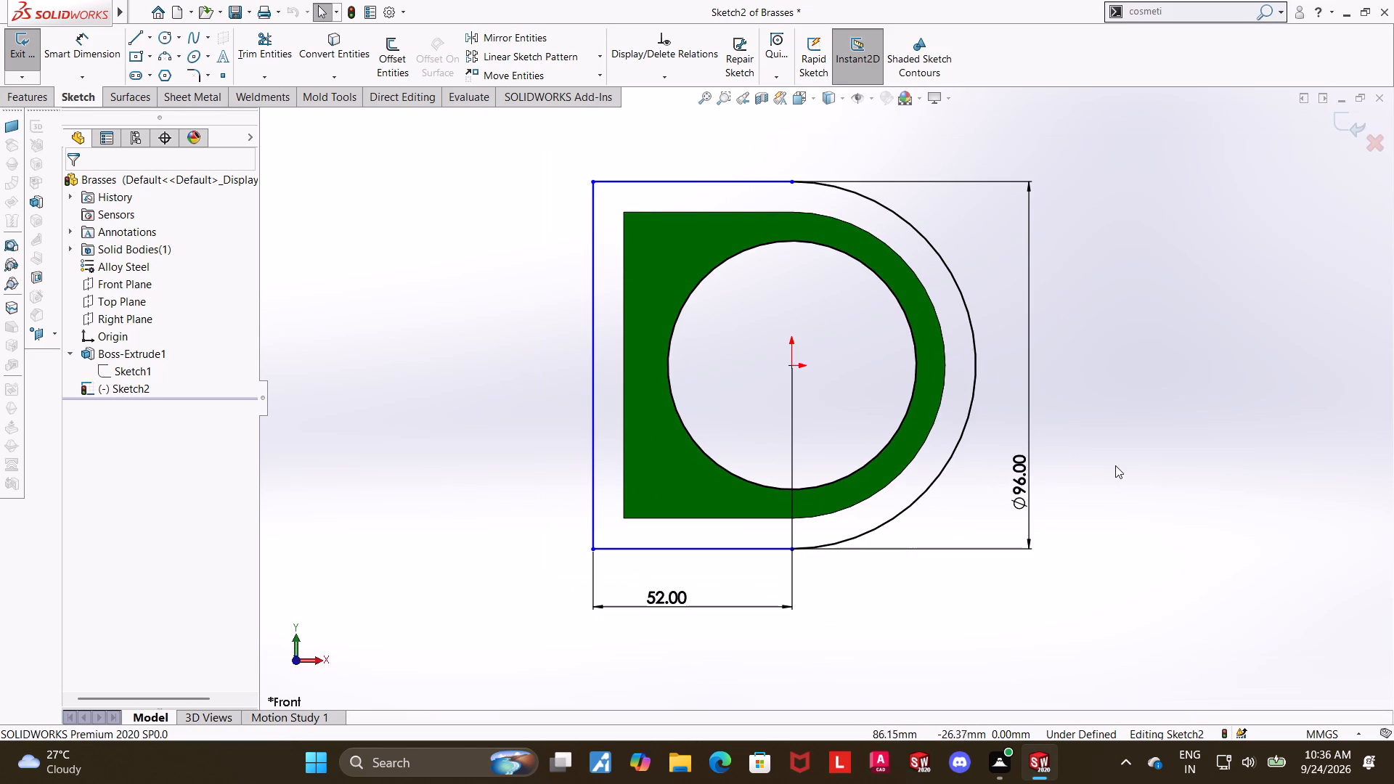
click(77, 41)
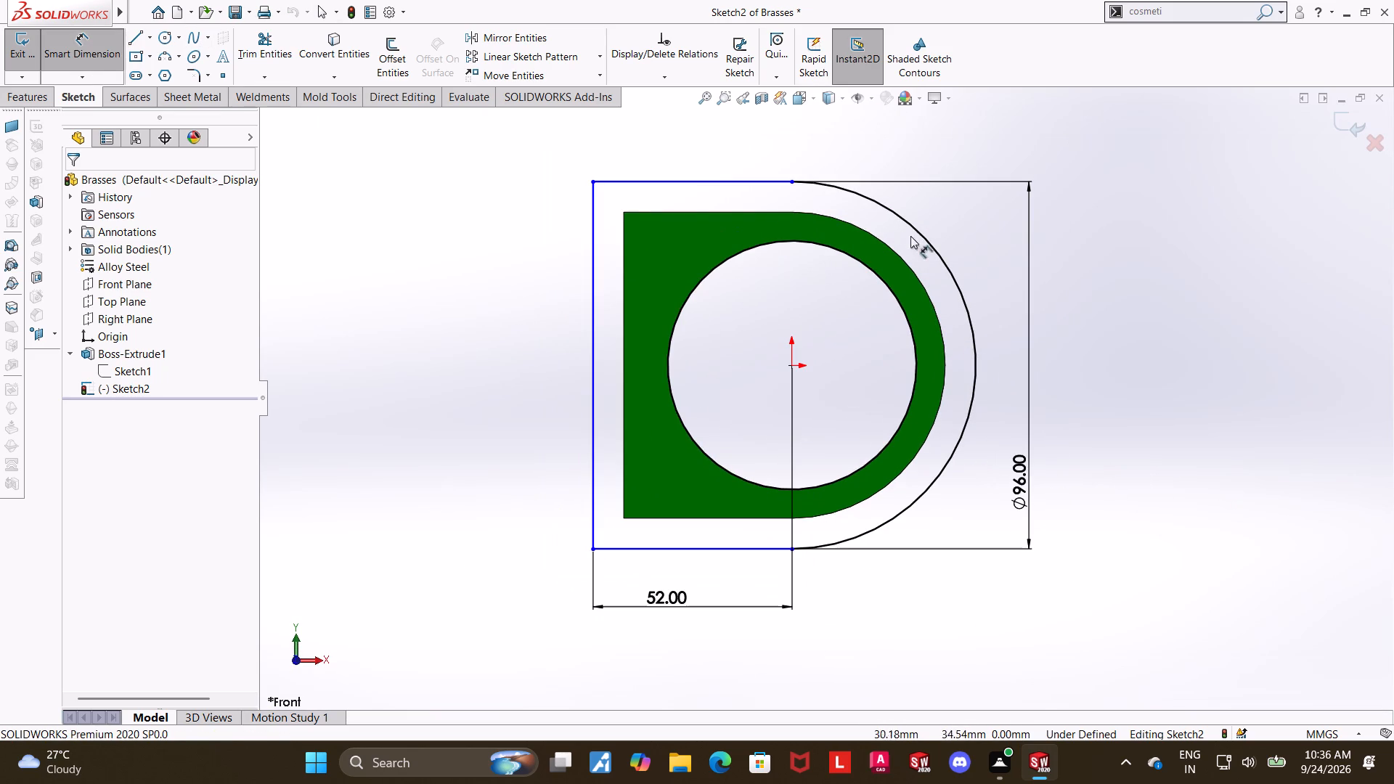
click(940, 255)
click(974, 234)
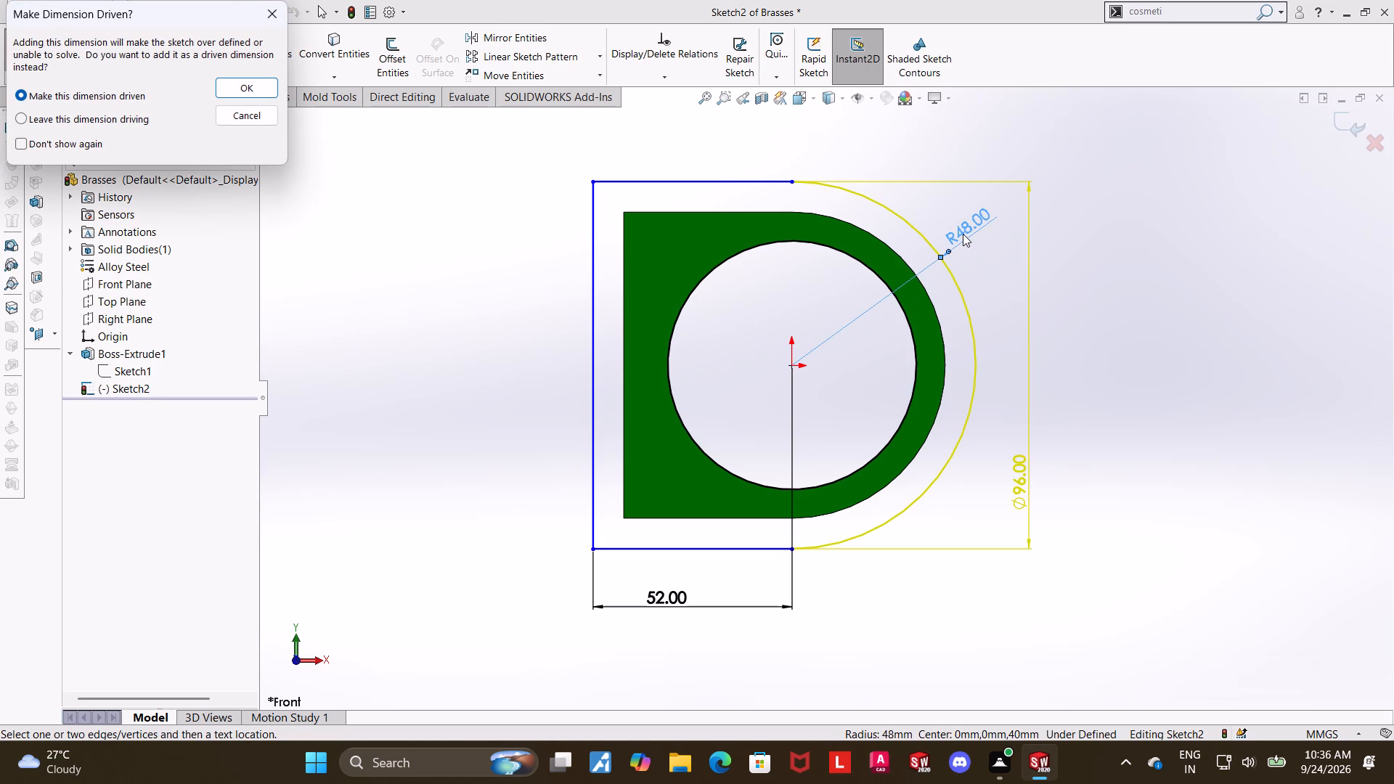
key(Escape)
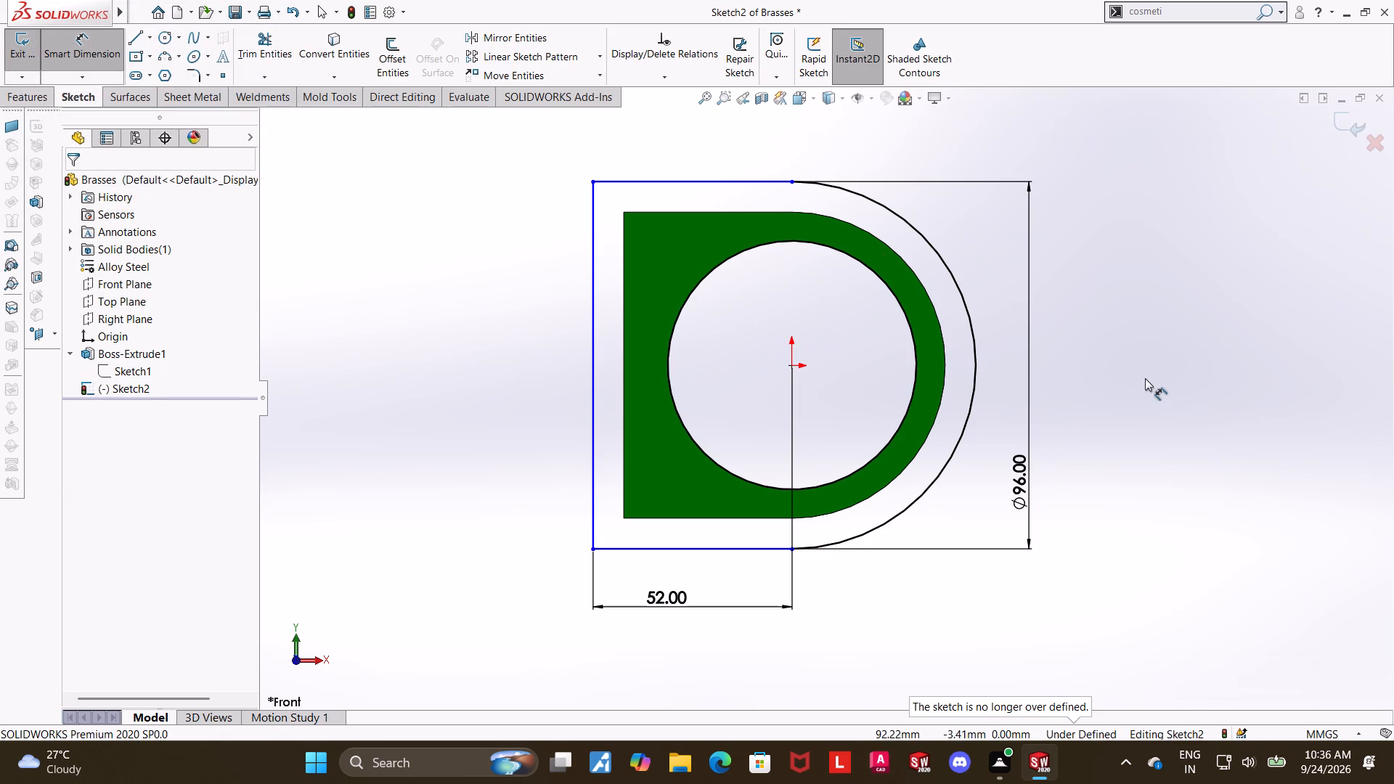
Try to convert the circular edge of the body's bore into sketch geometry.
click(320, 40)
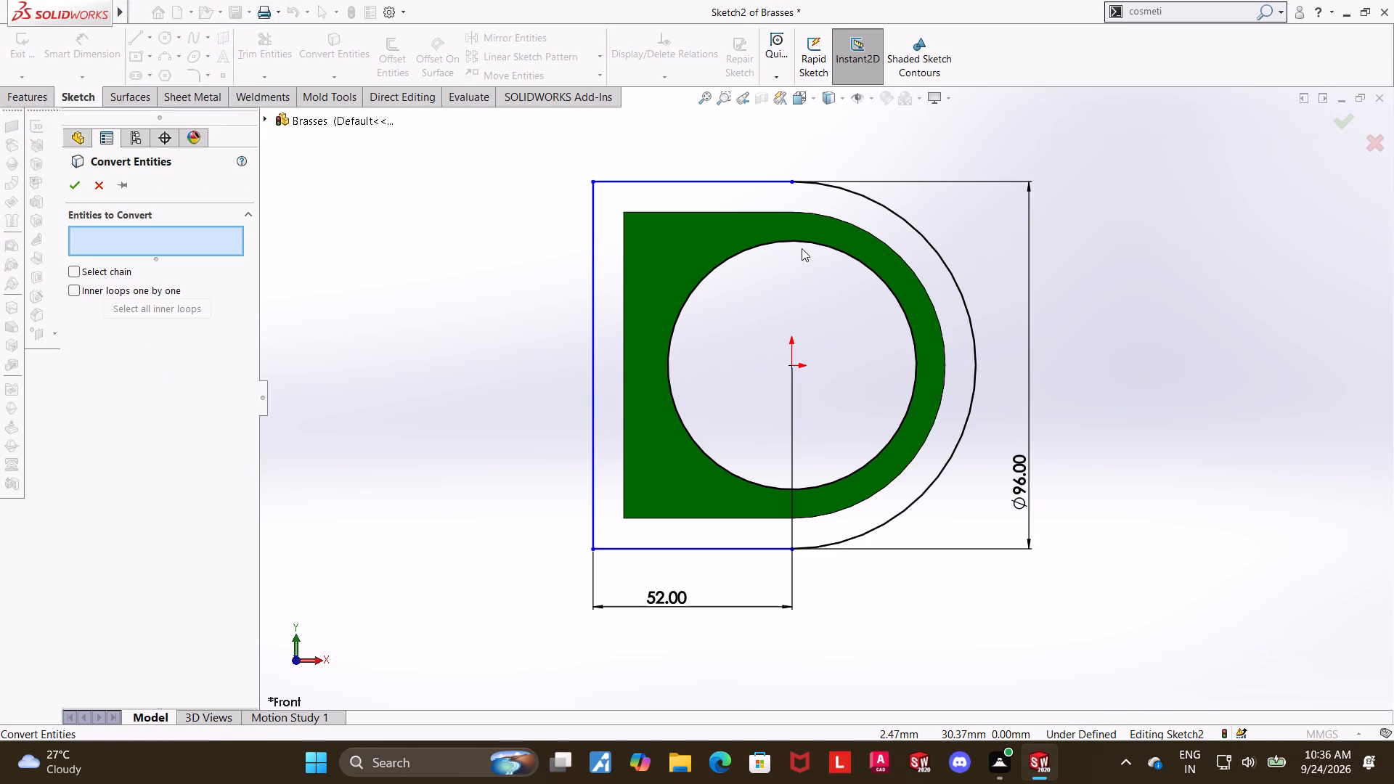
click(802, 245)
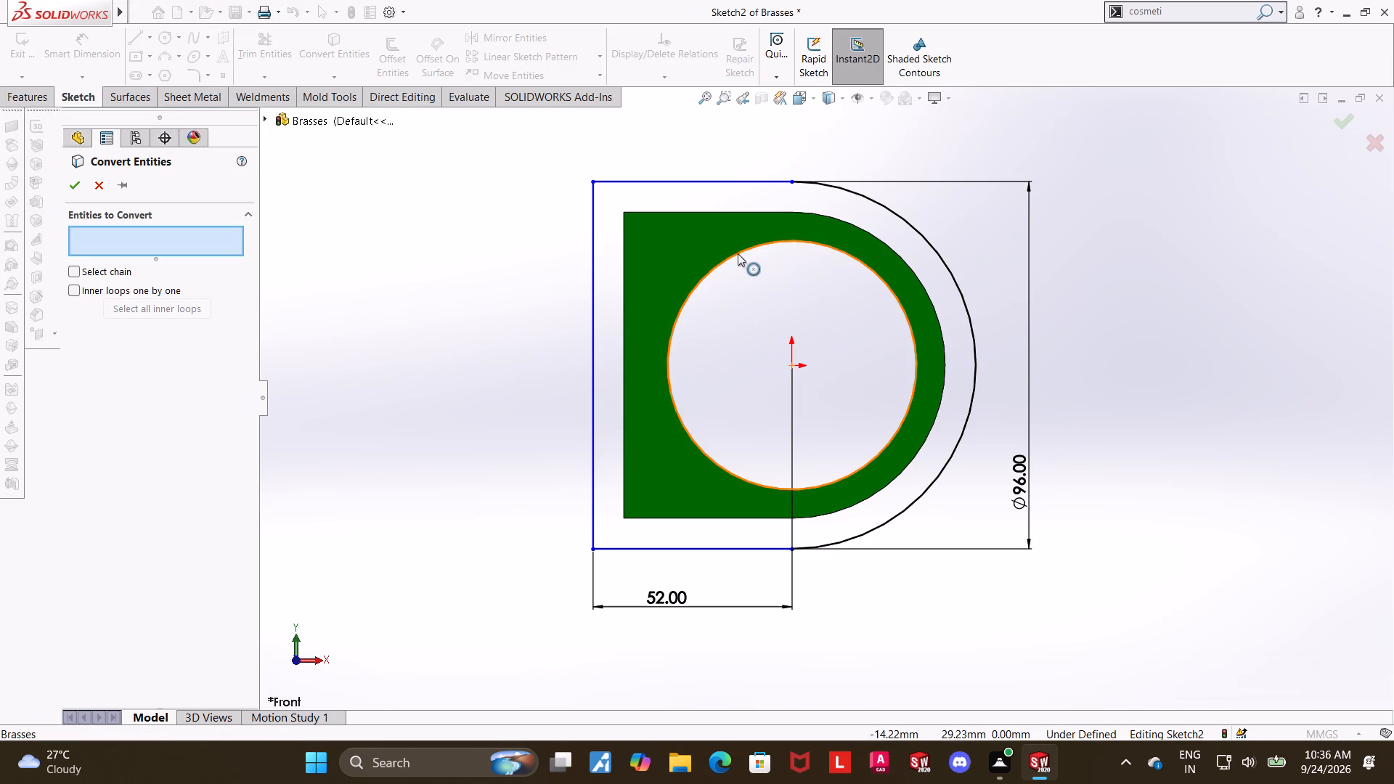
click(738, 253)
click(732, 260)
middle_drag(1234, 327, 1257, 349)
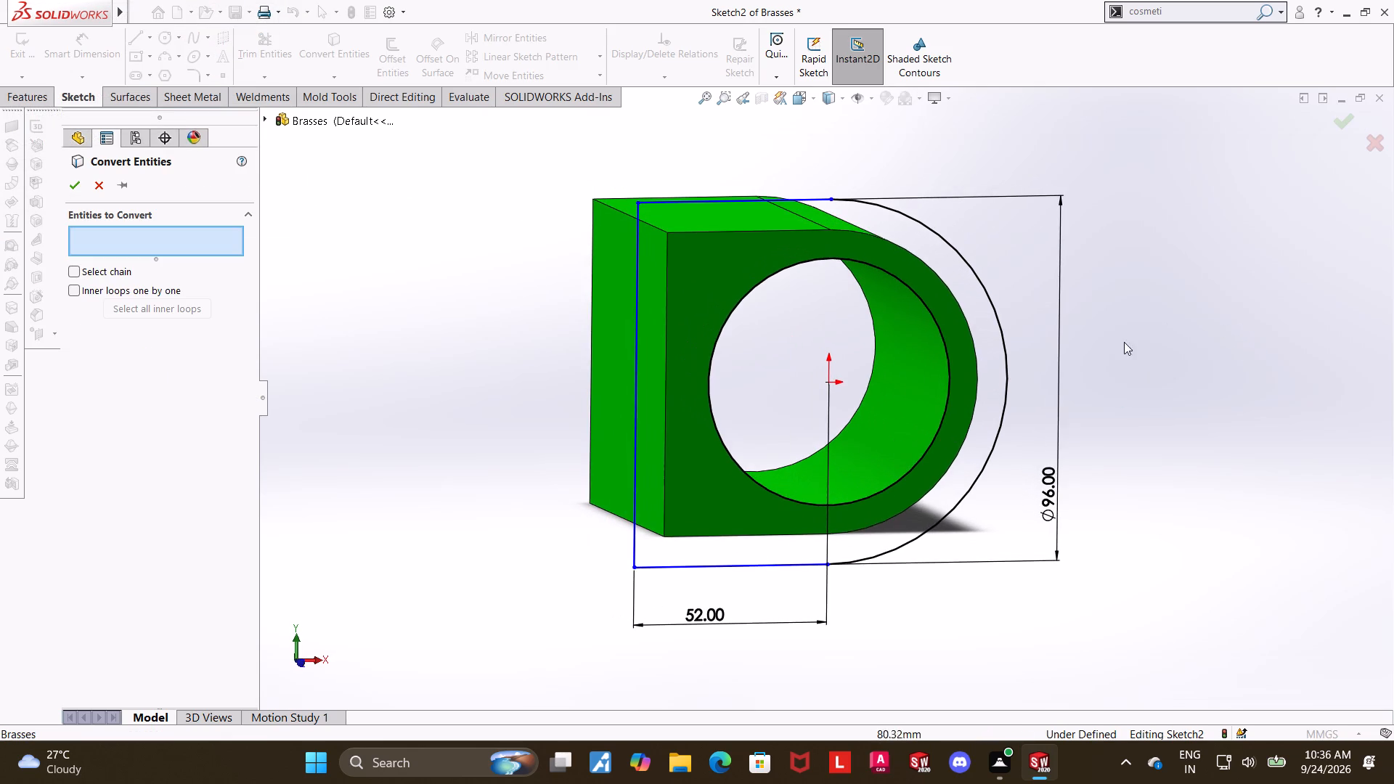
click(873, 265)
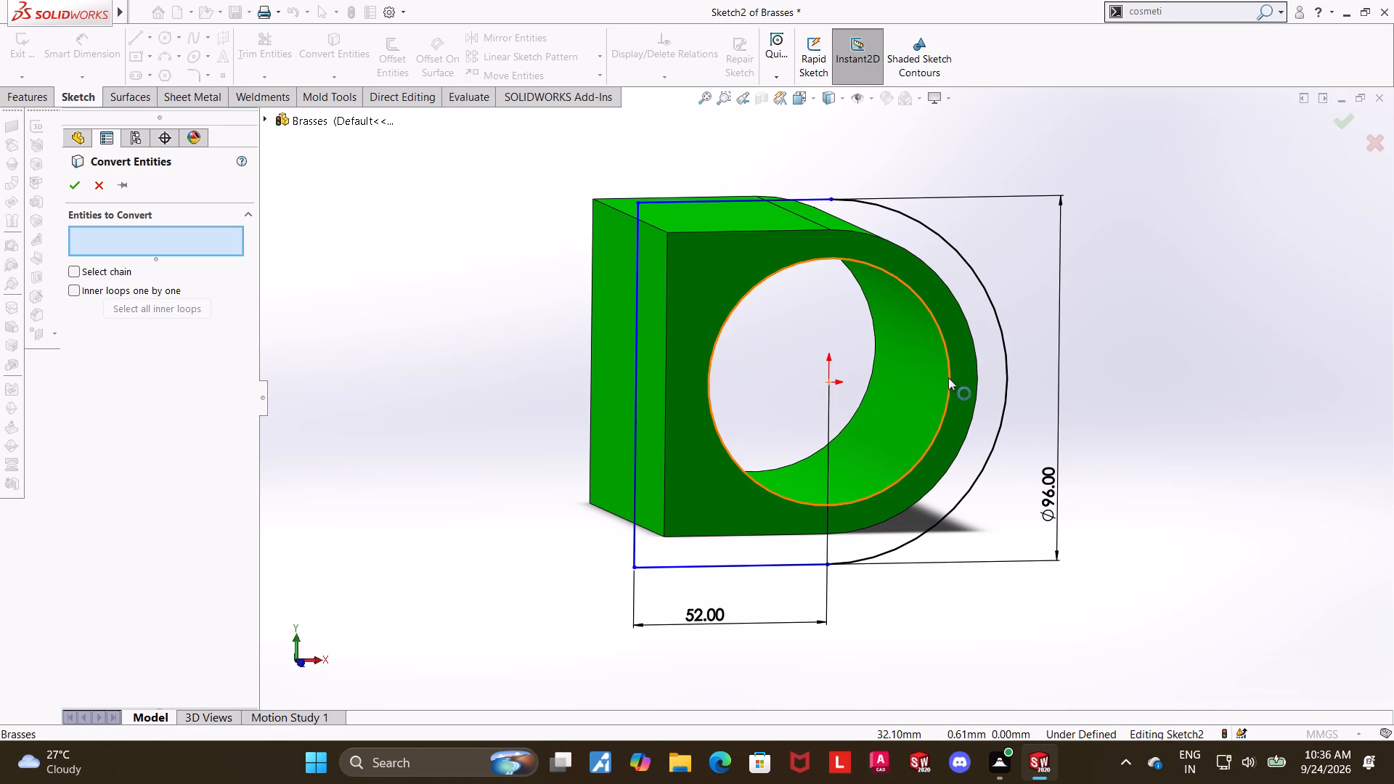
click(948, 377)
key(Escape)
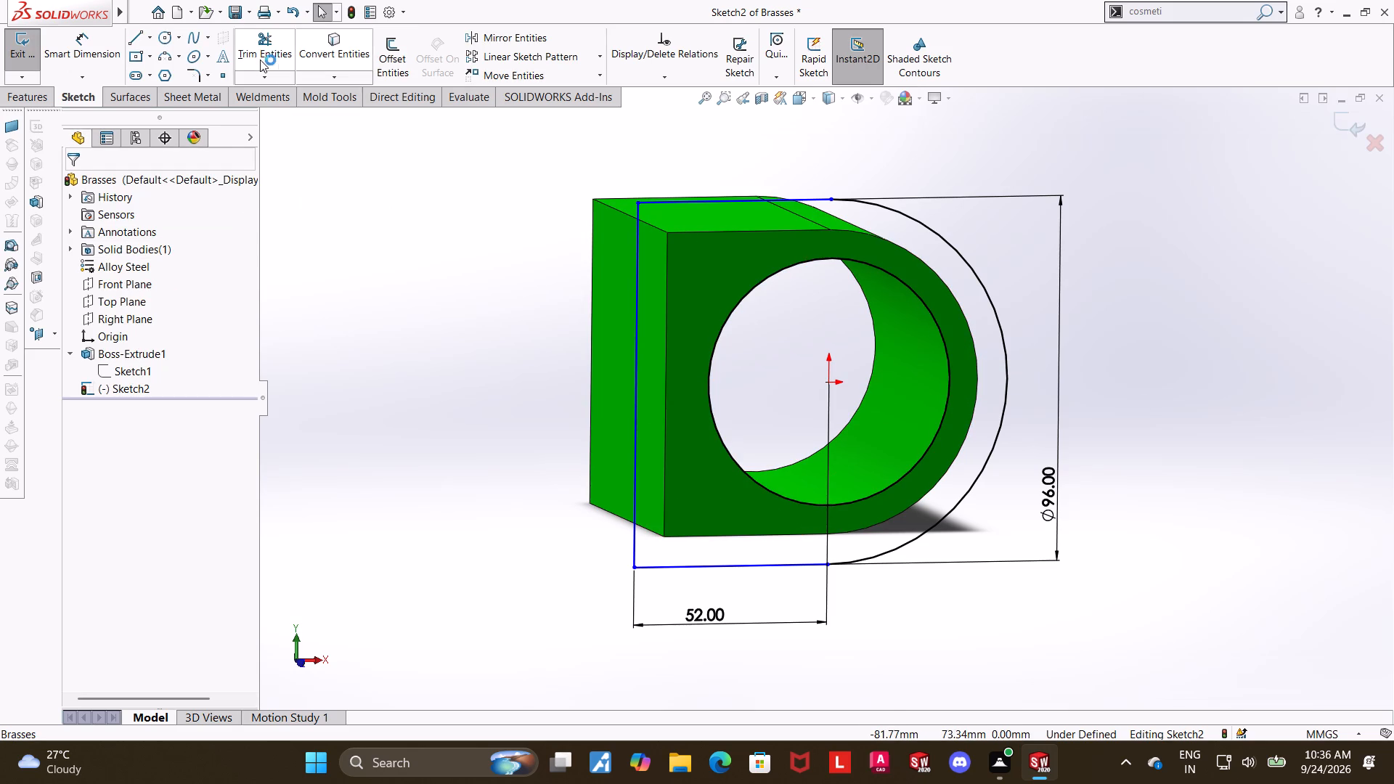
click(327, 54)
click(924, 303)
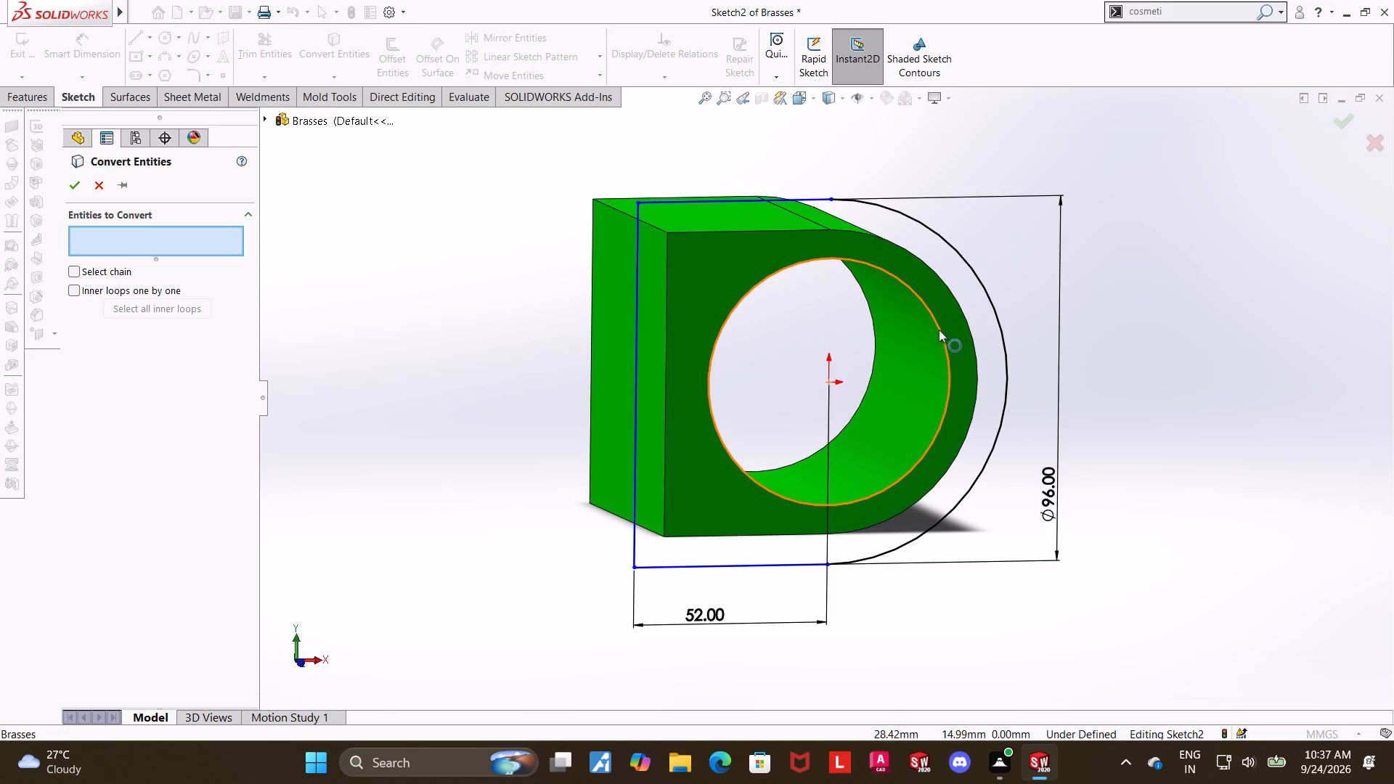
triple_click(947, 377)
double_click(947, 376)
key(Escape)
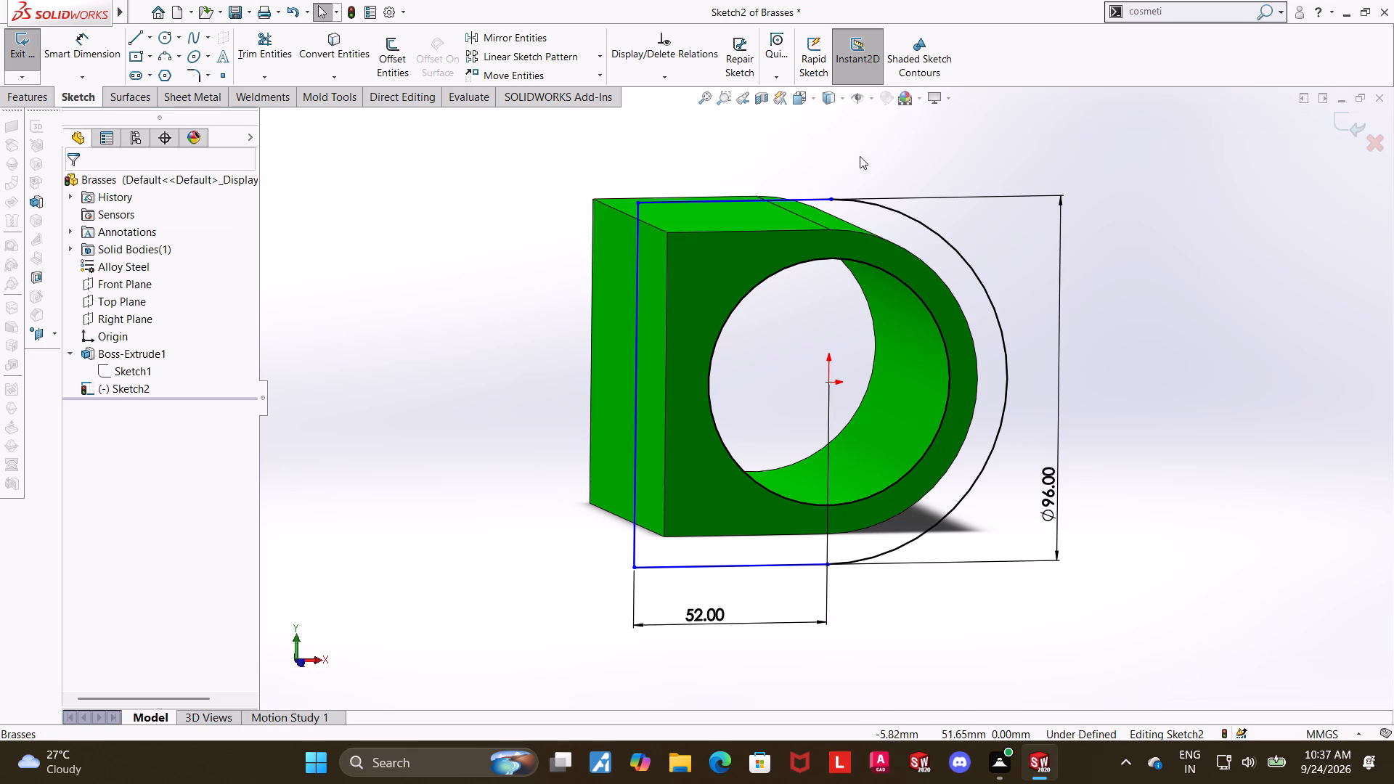
Draw a circle centred on the origin out to the bore's edge, about 65 mm in diameter, in the front view.
click(807, 98)
click(749, 448)
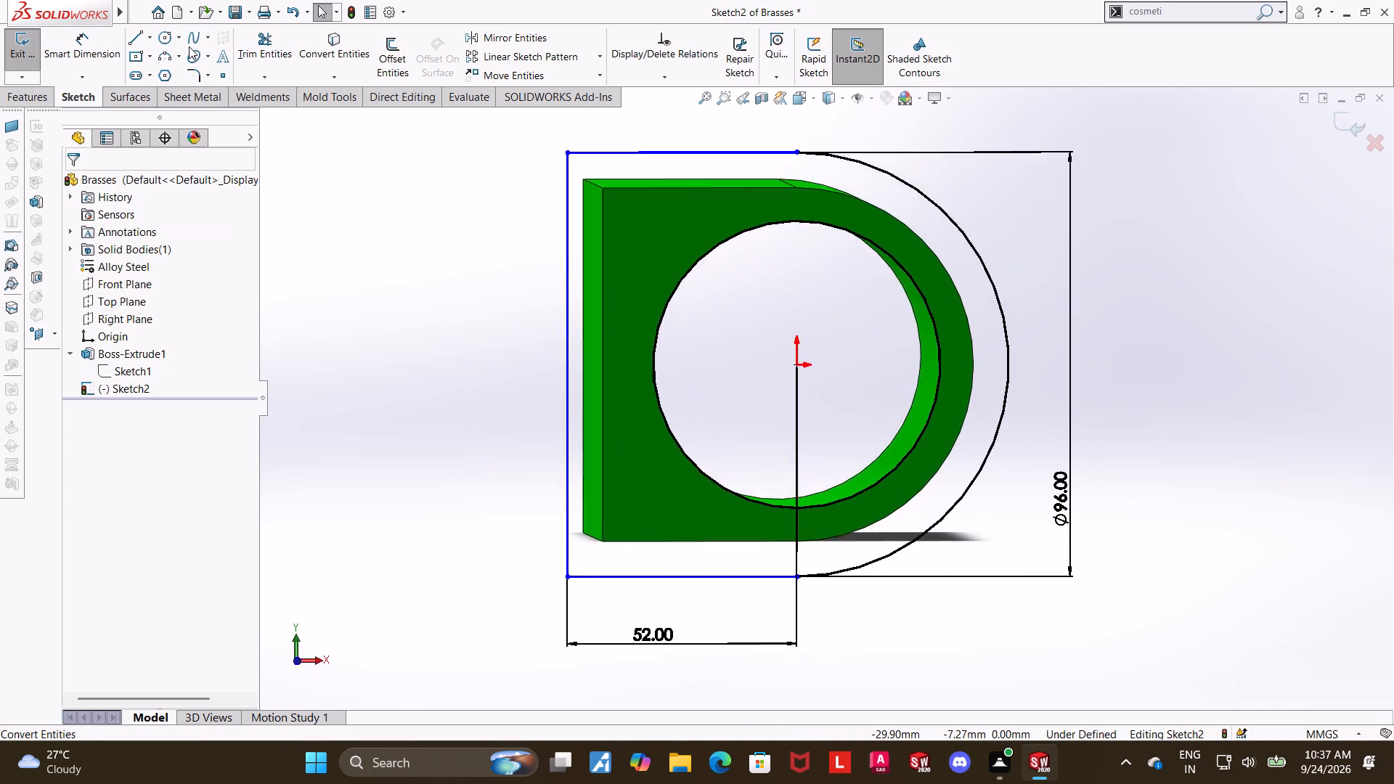
click(170, 33)
click(787, 361)
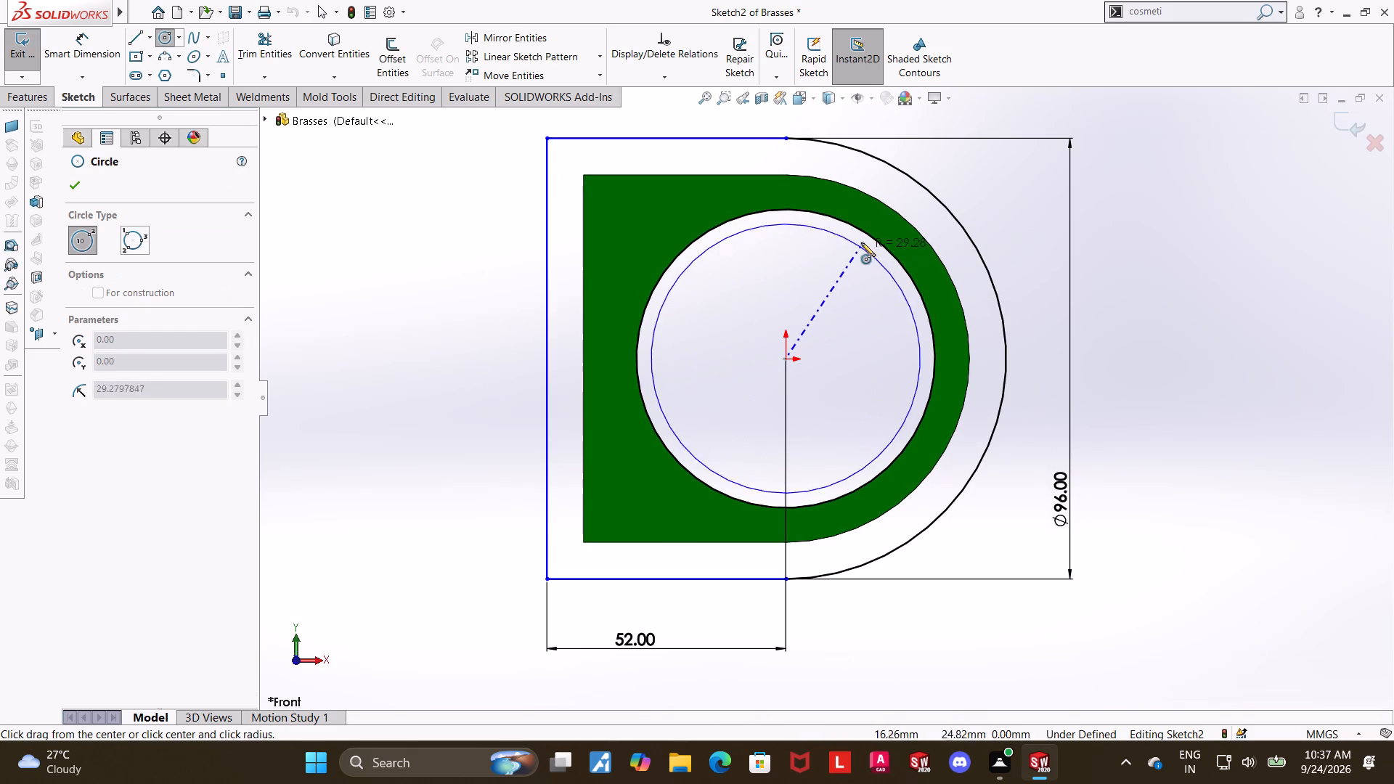
click(864, 232)
key(Escape)
key(Escape)
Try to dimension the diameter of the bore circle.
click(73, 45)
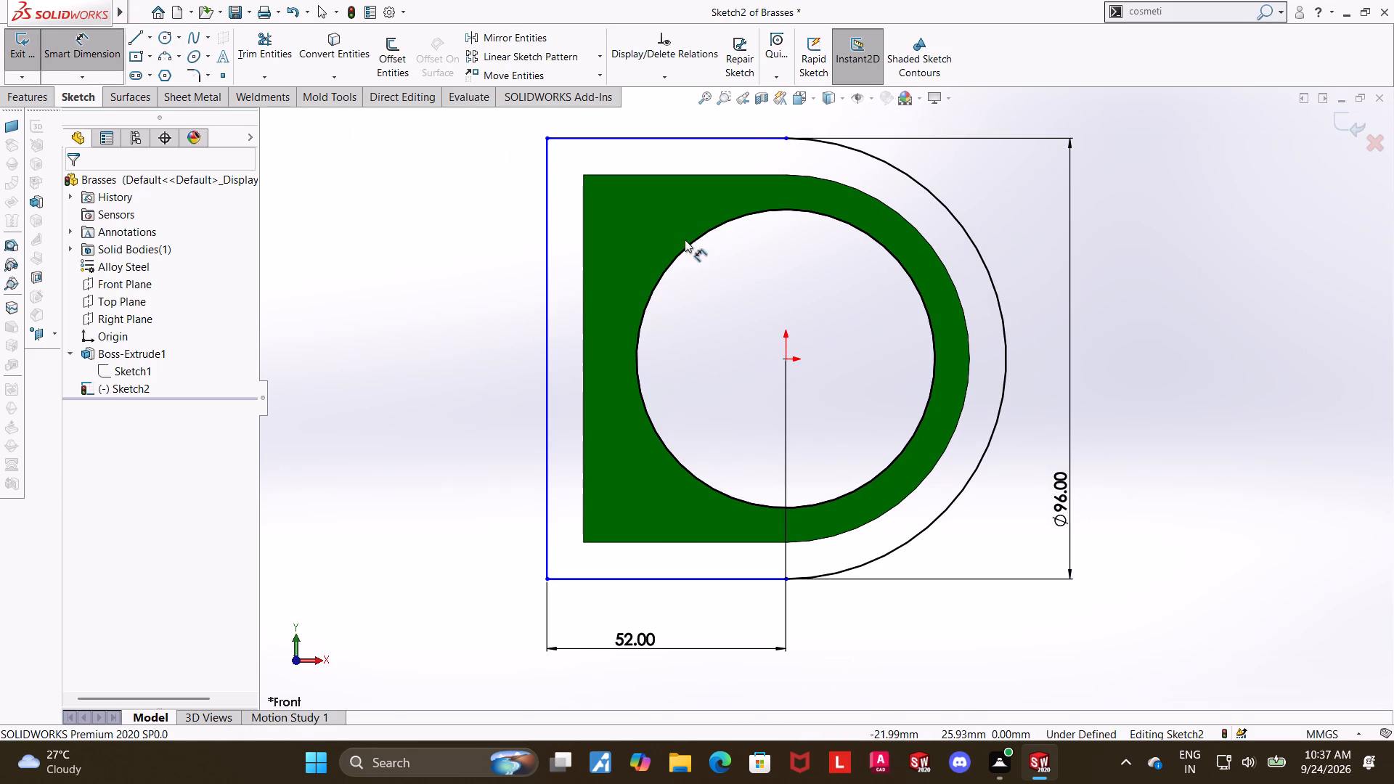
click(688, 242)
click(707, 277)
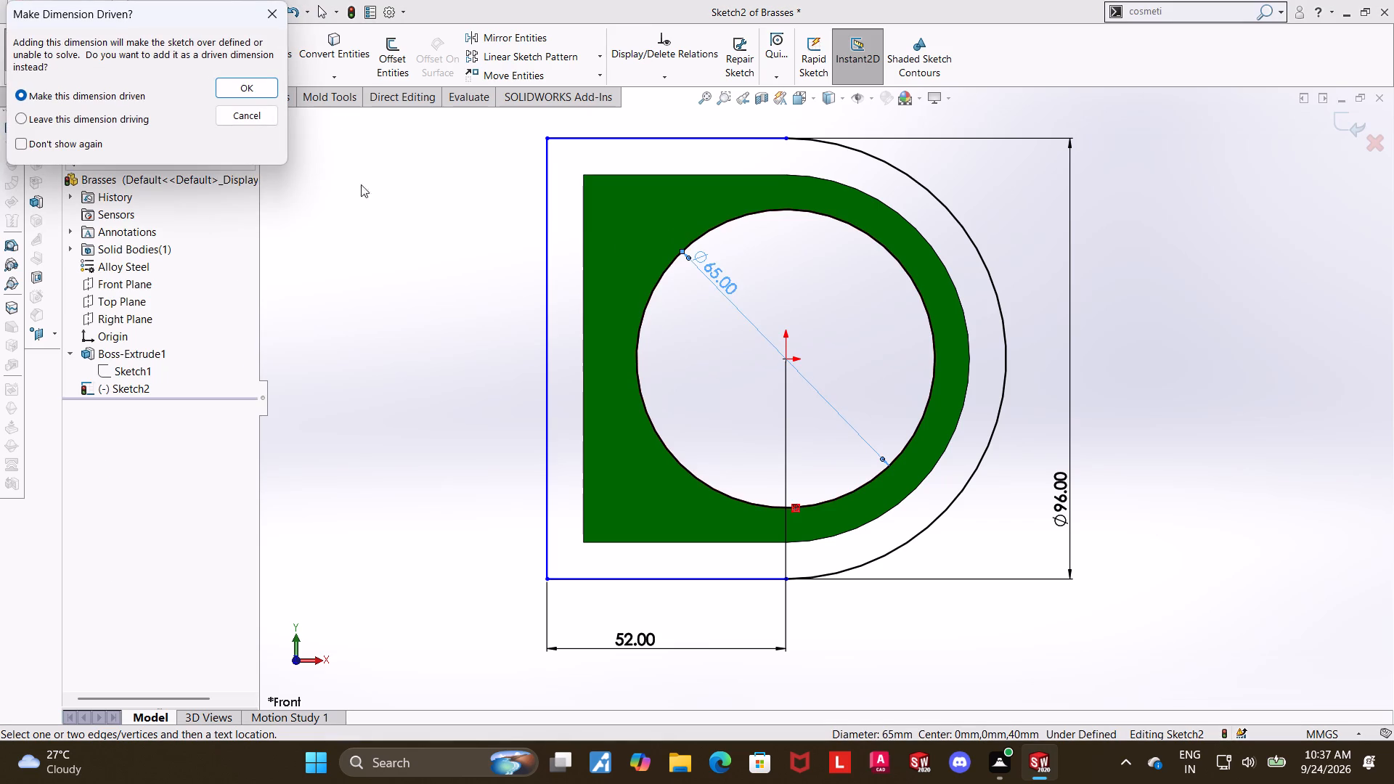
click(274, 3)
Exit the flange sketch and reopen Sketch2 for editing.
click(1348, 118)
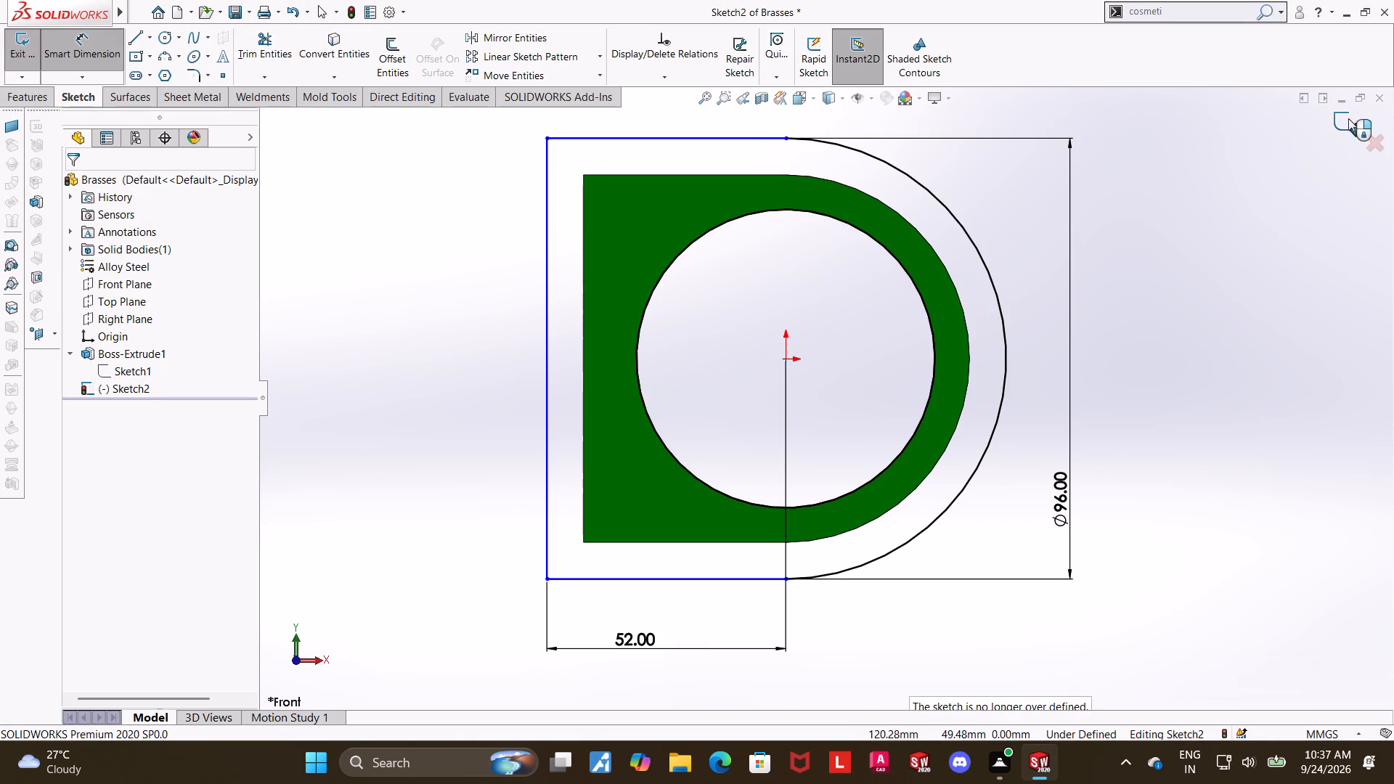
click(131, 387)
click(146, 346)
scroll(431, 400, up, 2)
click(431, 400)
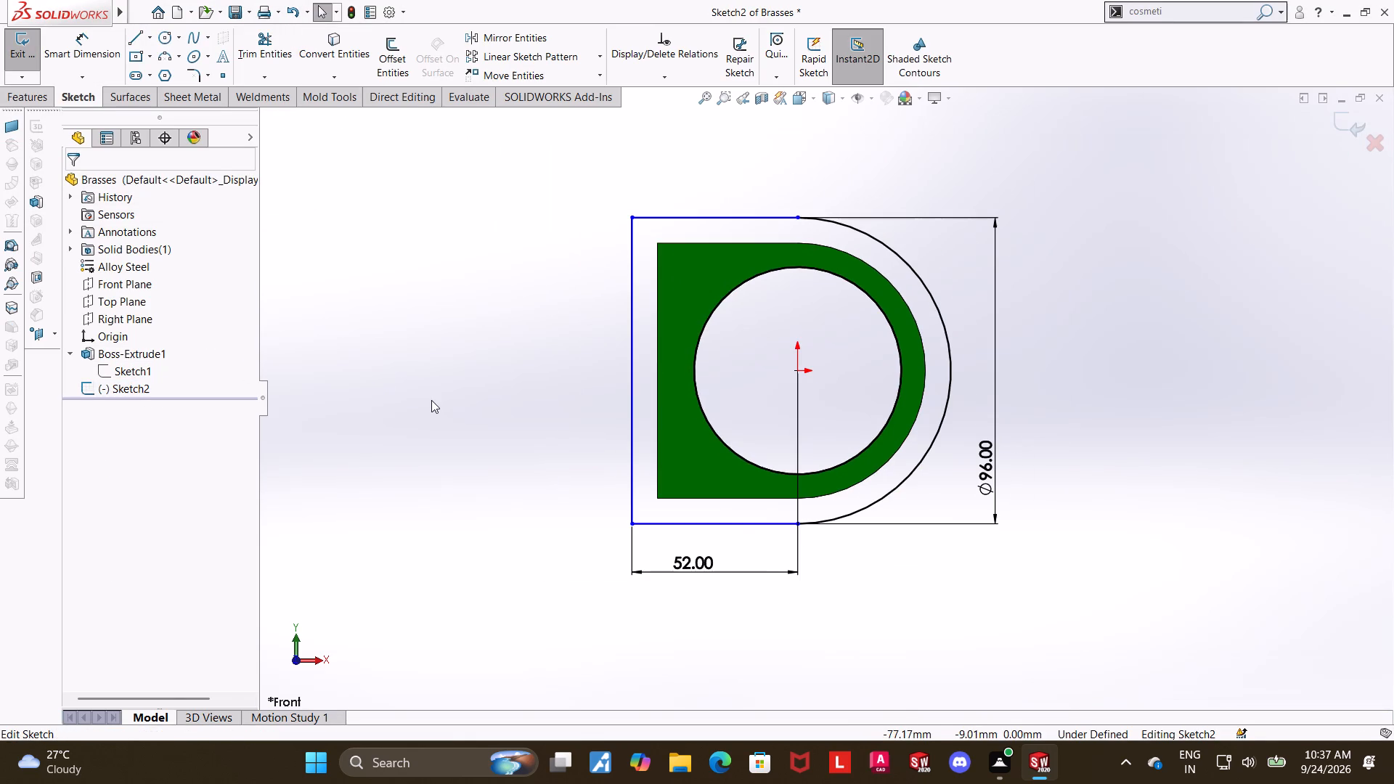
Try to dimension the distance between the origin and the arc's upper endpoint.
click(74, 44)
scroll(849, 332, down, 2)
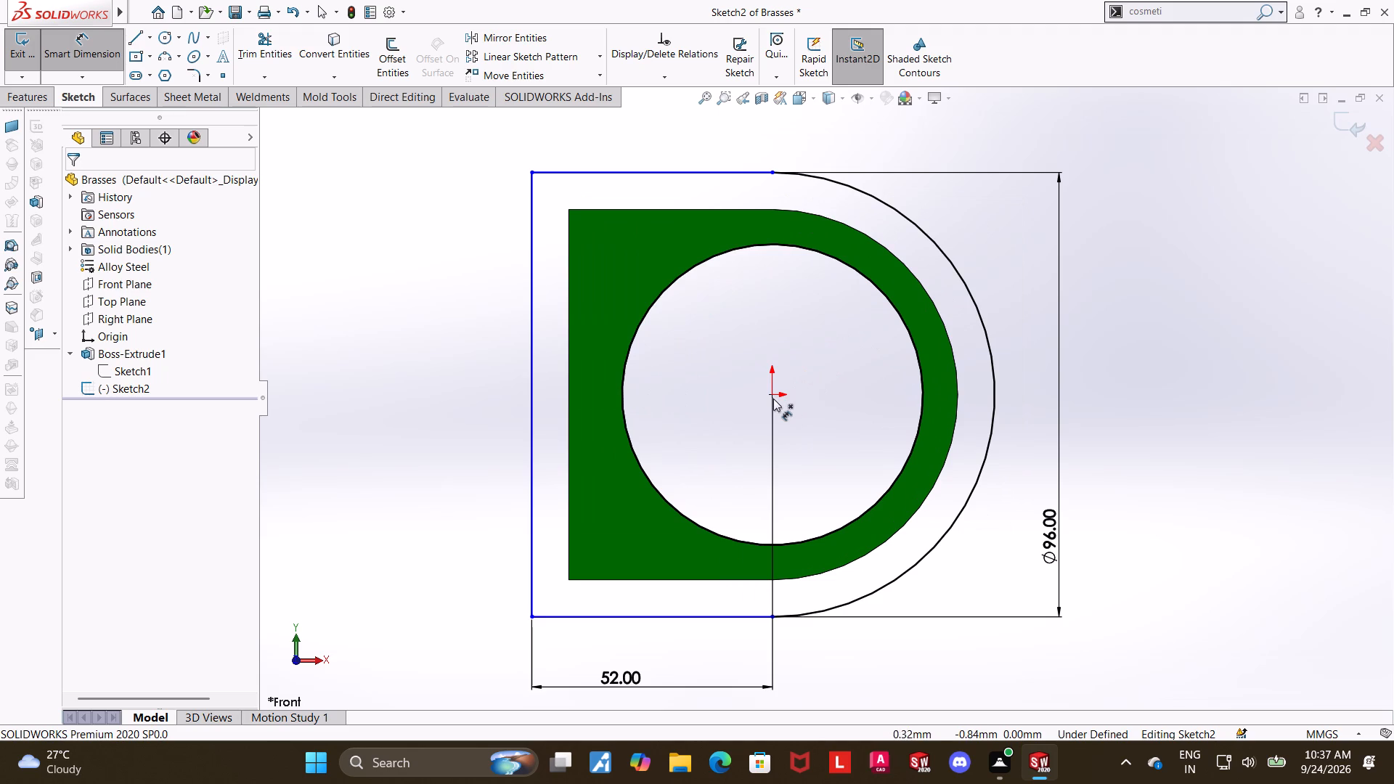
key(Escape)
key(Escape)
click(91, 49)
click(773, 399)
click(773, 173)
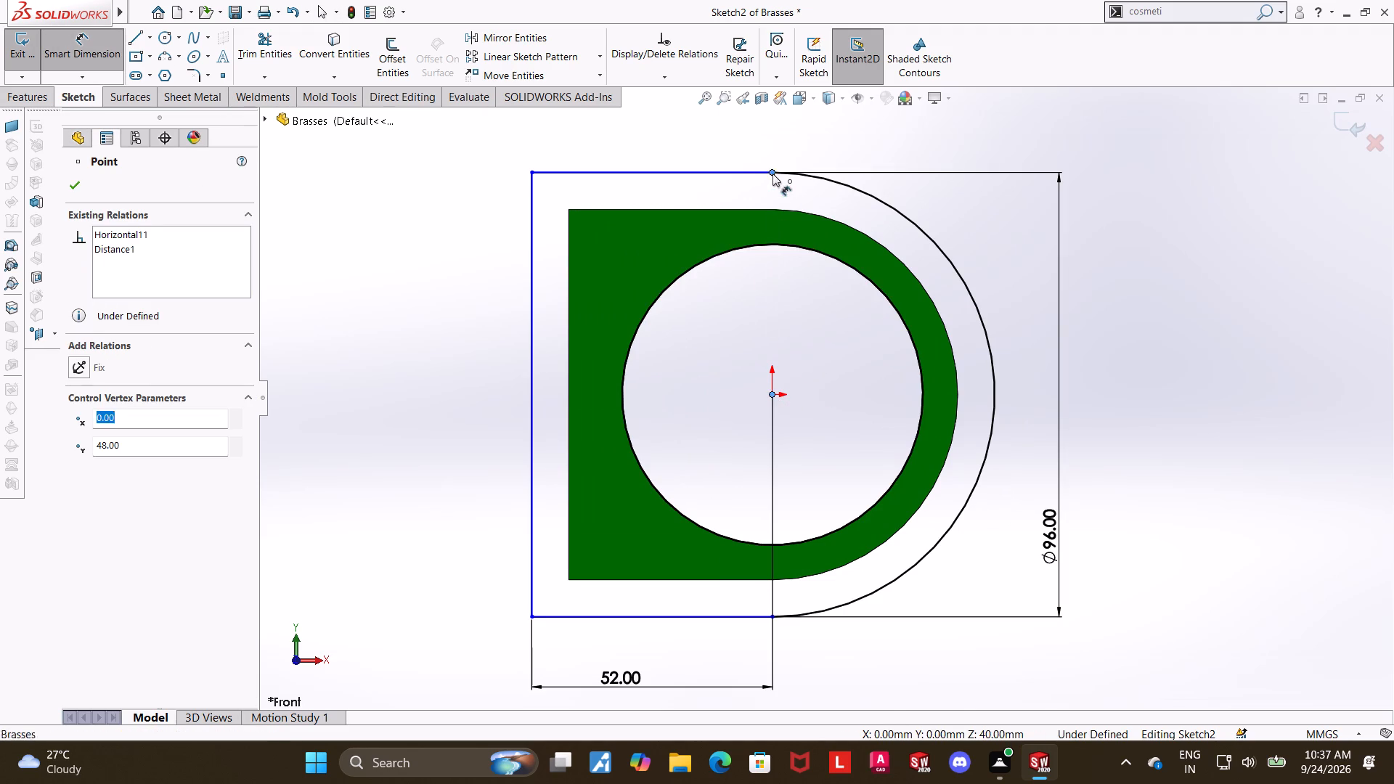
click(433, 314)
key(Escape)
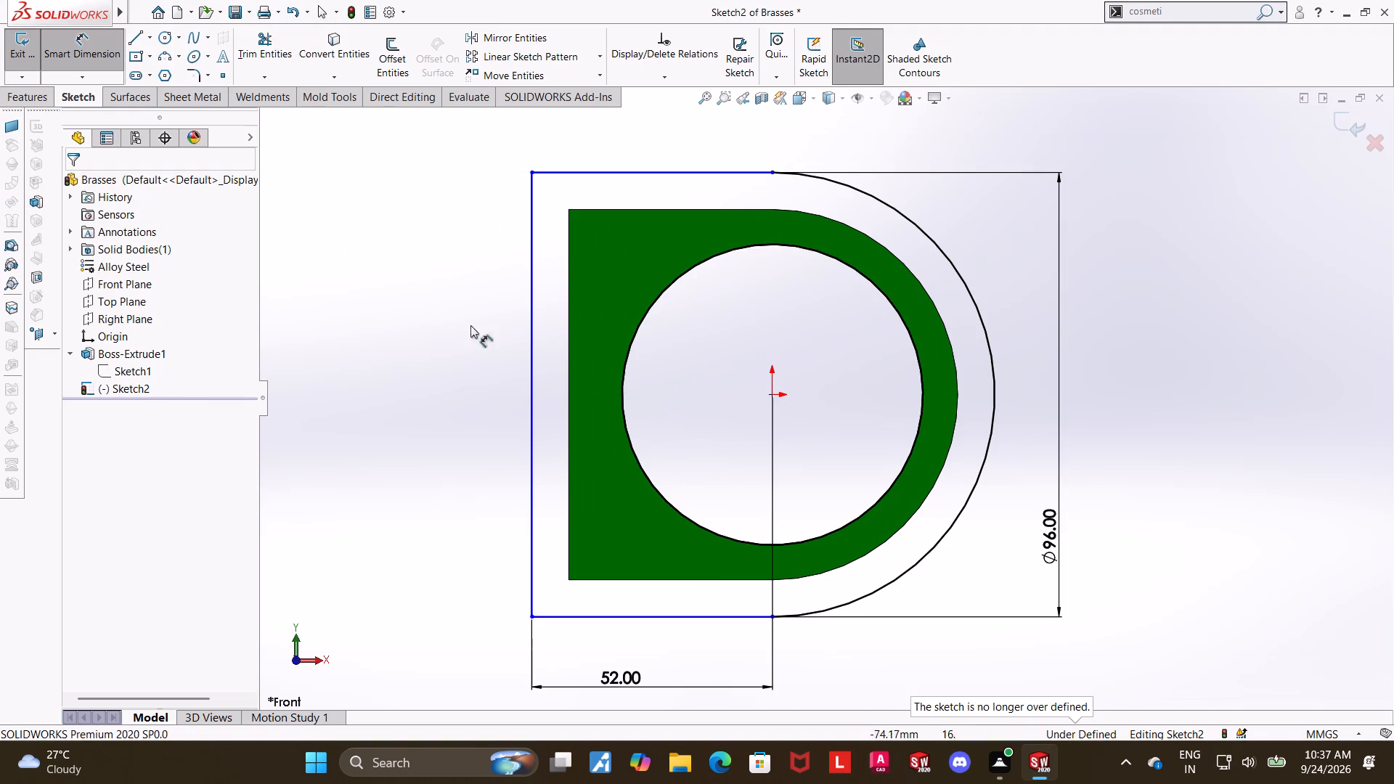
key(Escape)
Examine the joint between the outline's lower line and the arc.
scroll(1128, 345, up, 1)
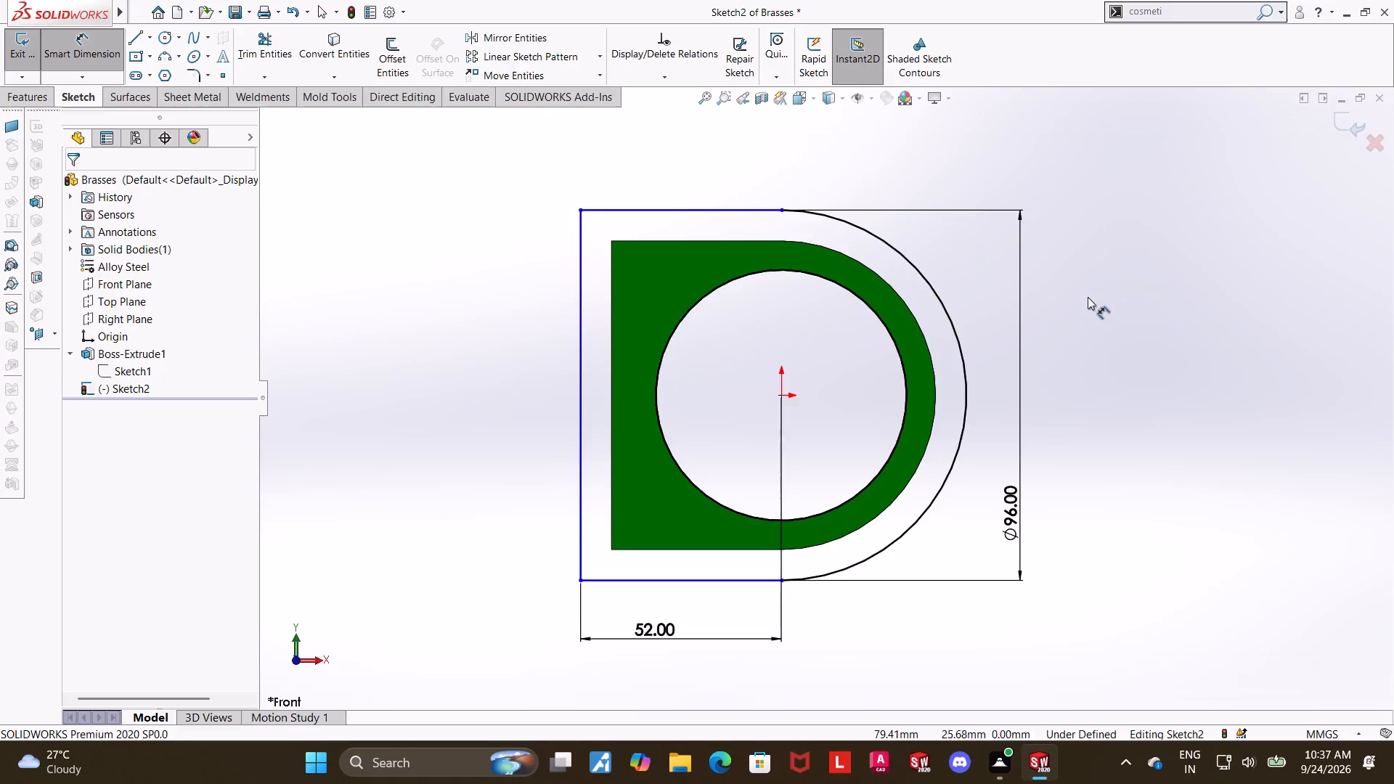
click(1097, 324)
scroll(775, 582, down, 5)
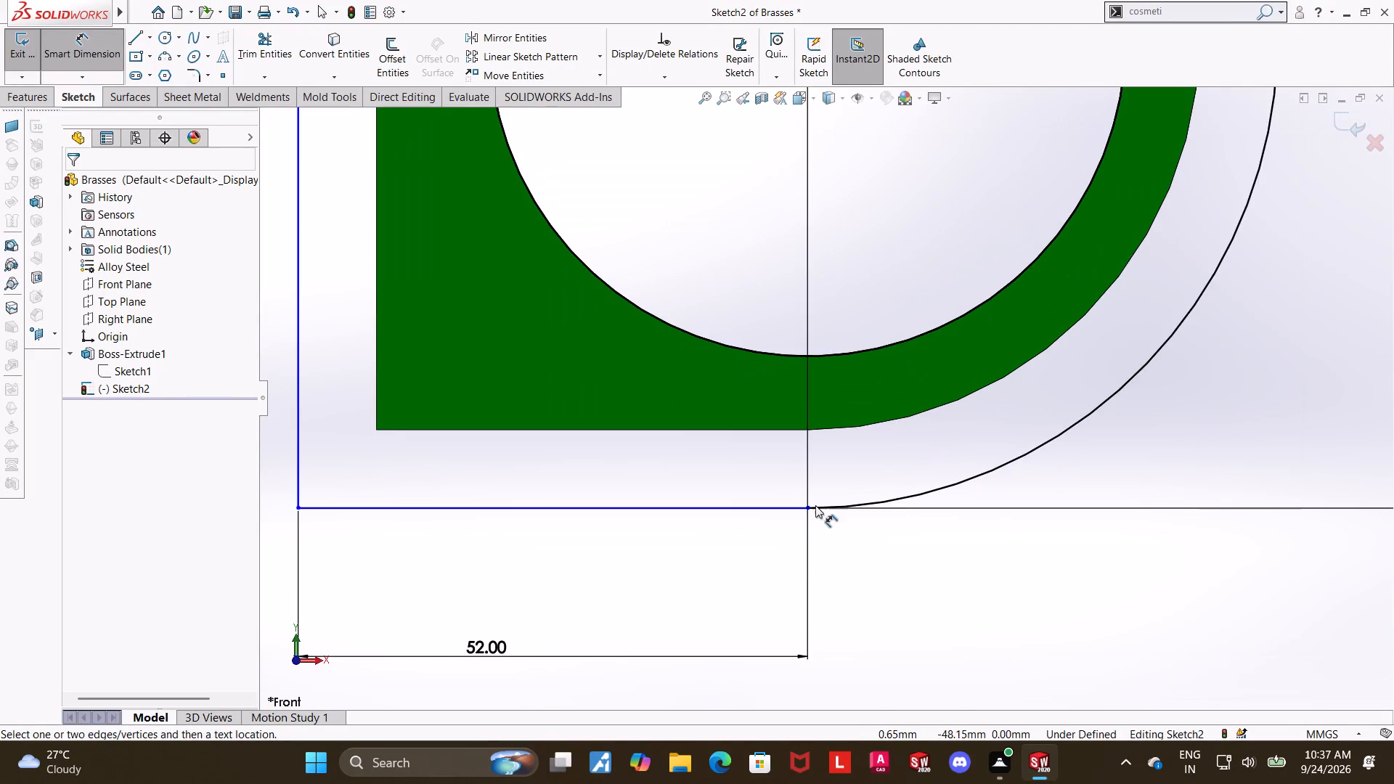
scroll(808, 508, down, 7)
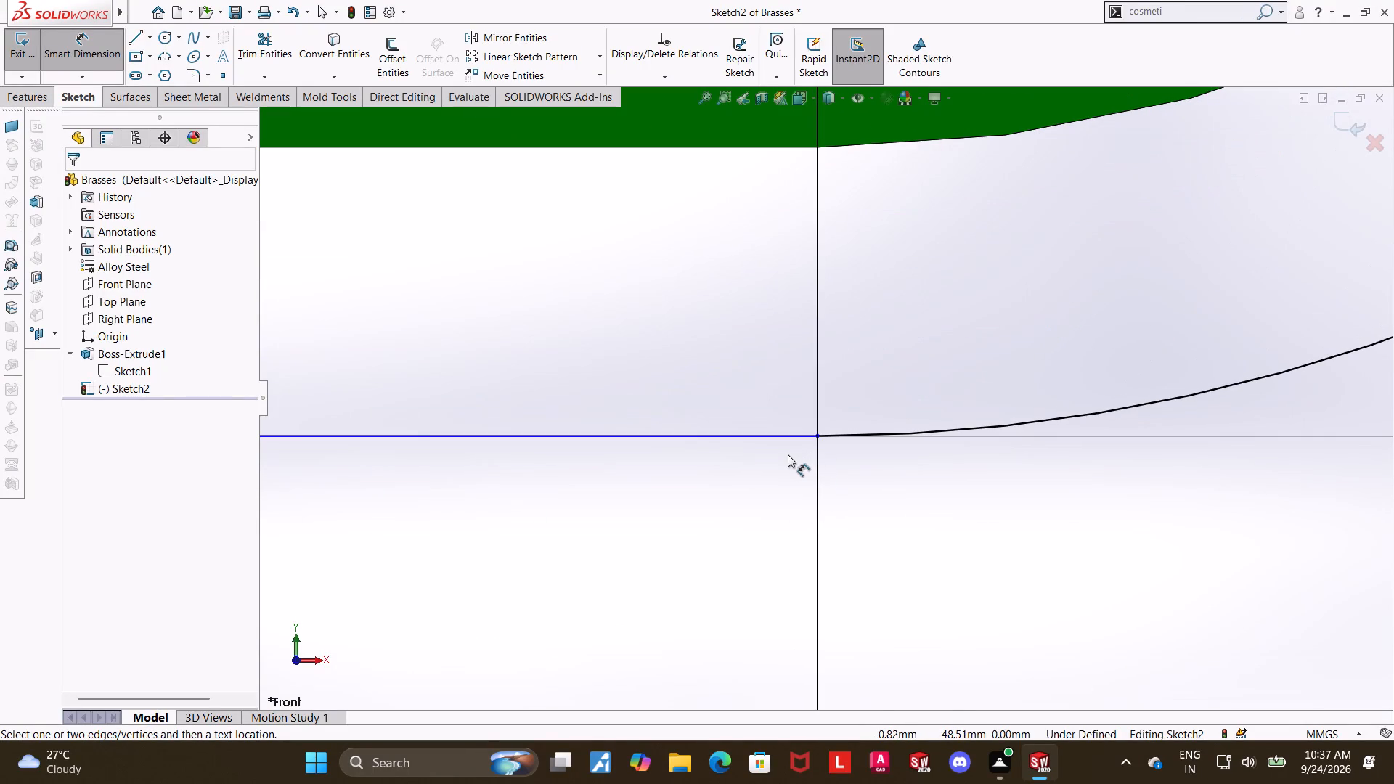
scroll(739, 468, up, 6)
scroll(822, 486, up, 9)
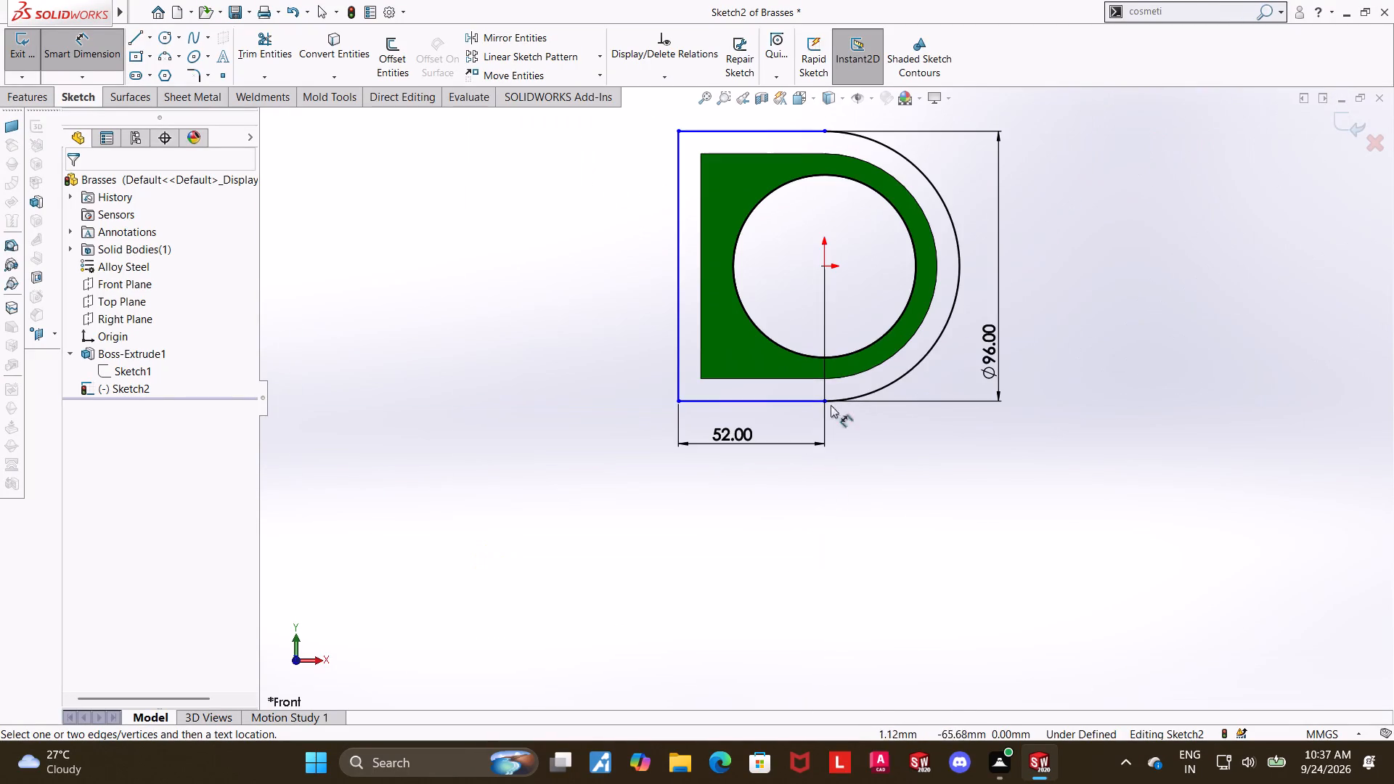
scroll(886, 160, down, 4)
scroll(1067, 407, up, 3)
click(1101, 534)
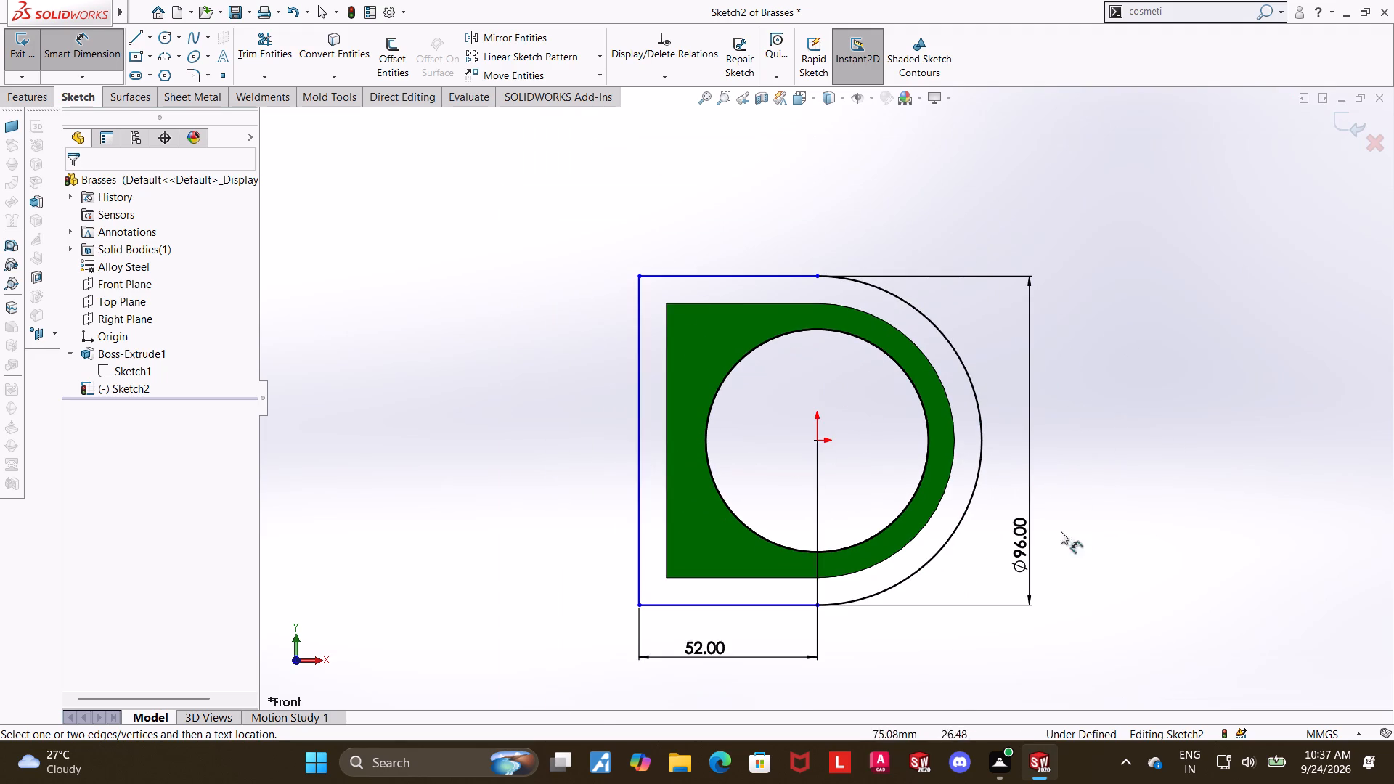
key(Escape)
Add a vertical relation between the origin and the endpoint where the upper line meets the arc.
scroll(809, 486, down, 2)
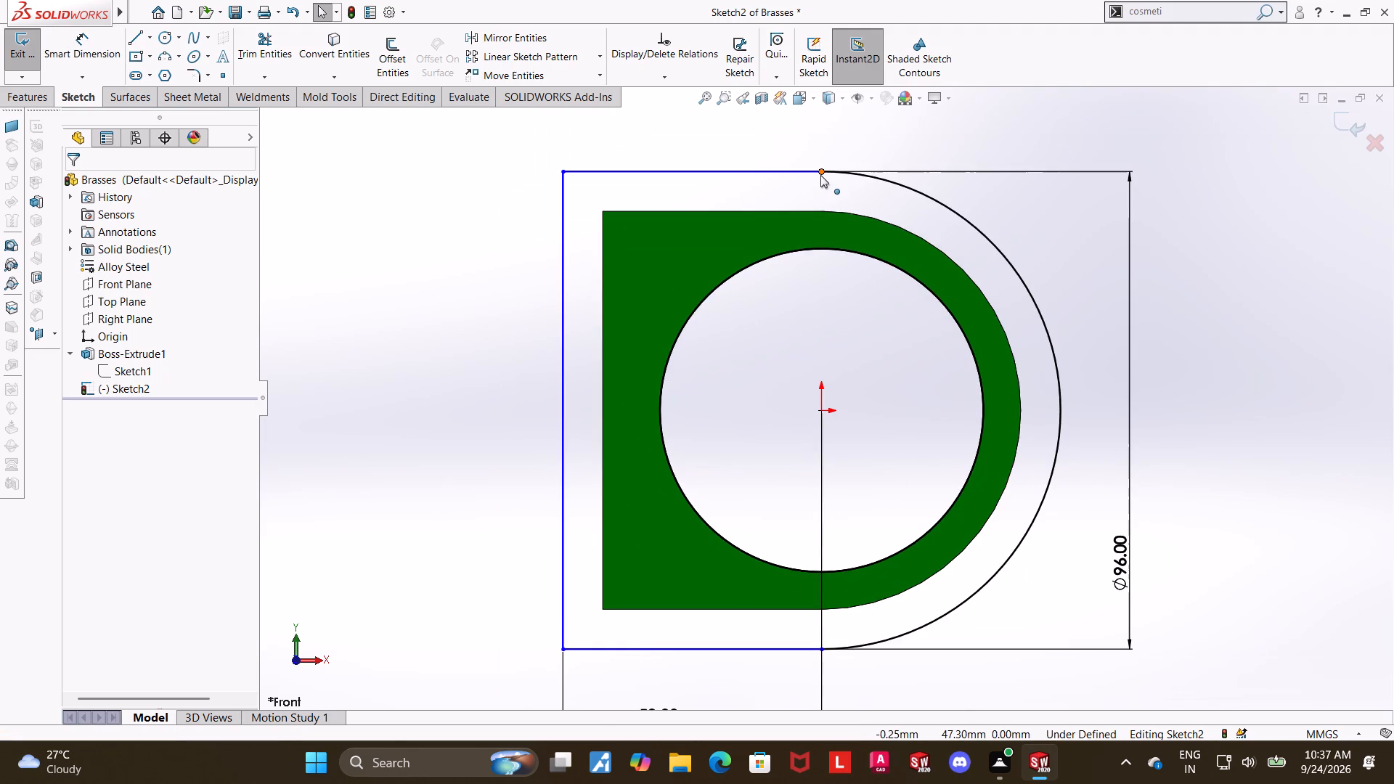
click(820, 175)
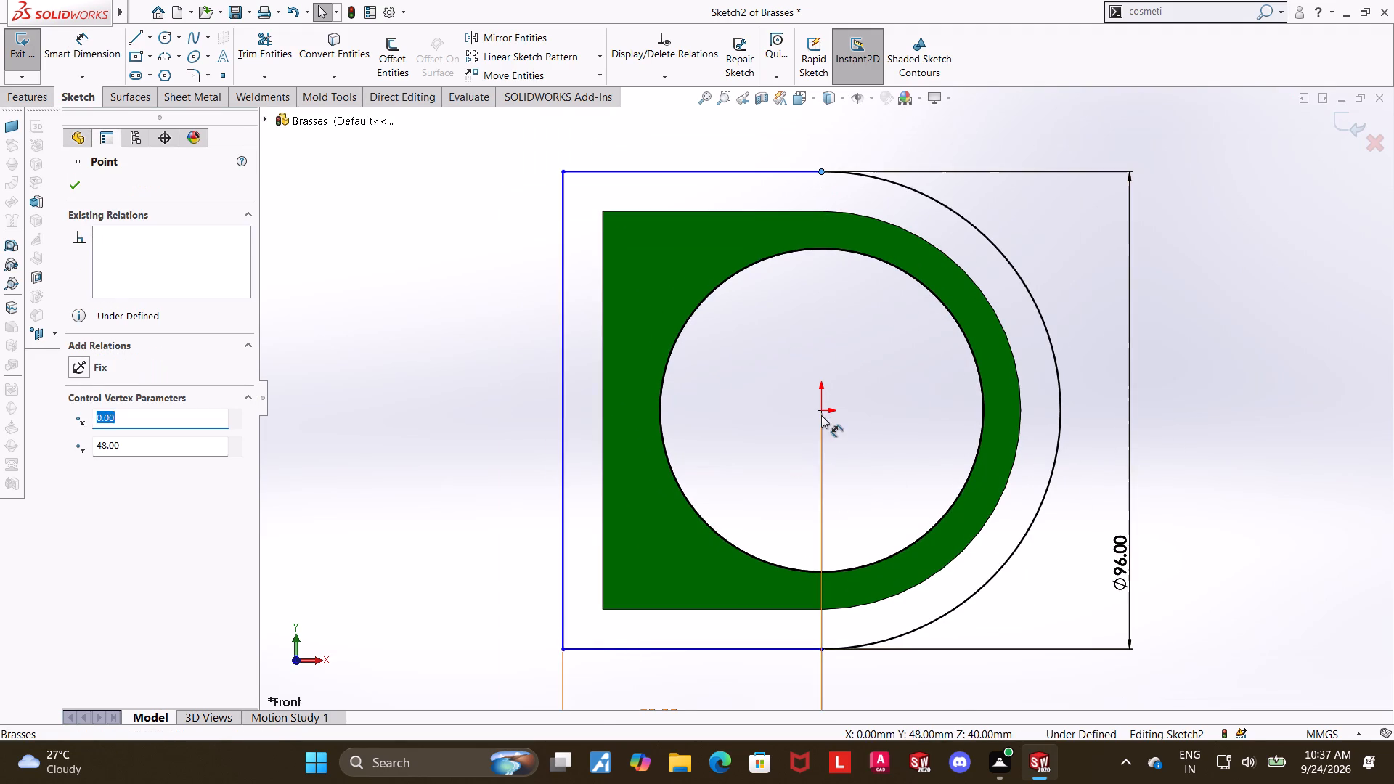
ctrl+click(821, 415)
key(Escape)
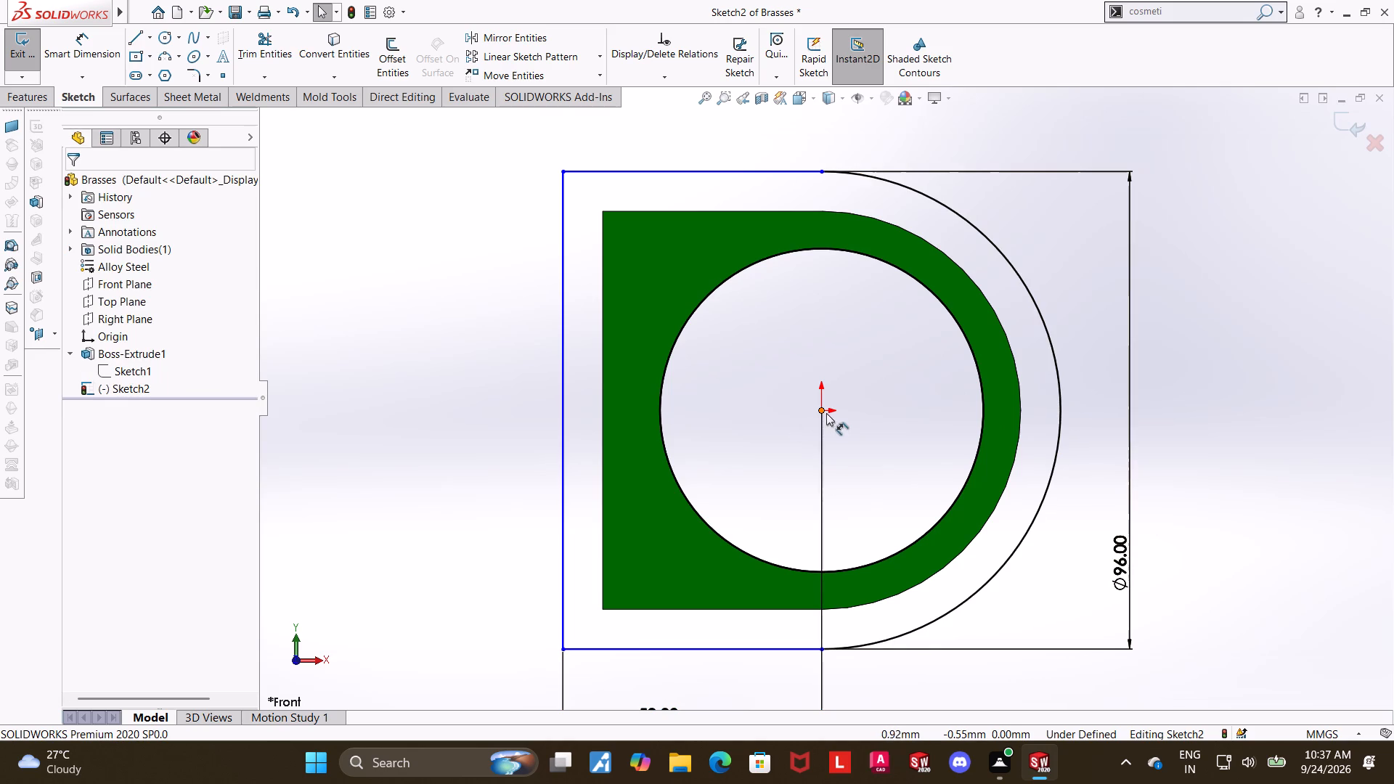
click(818, 413)
ctrl+click(823, 174)
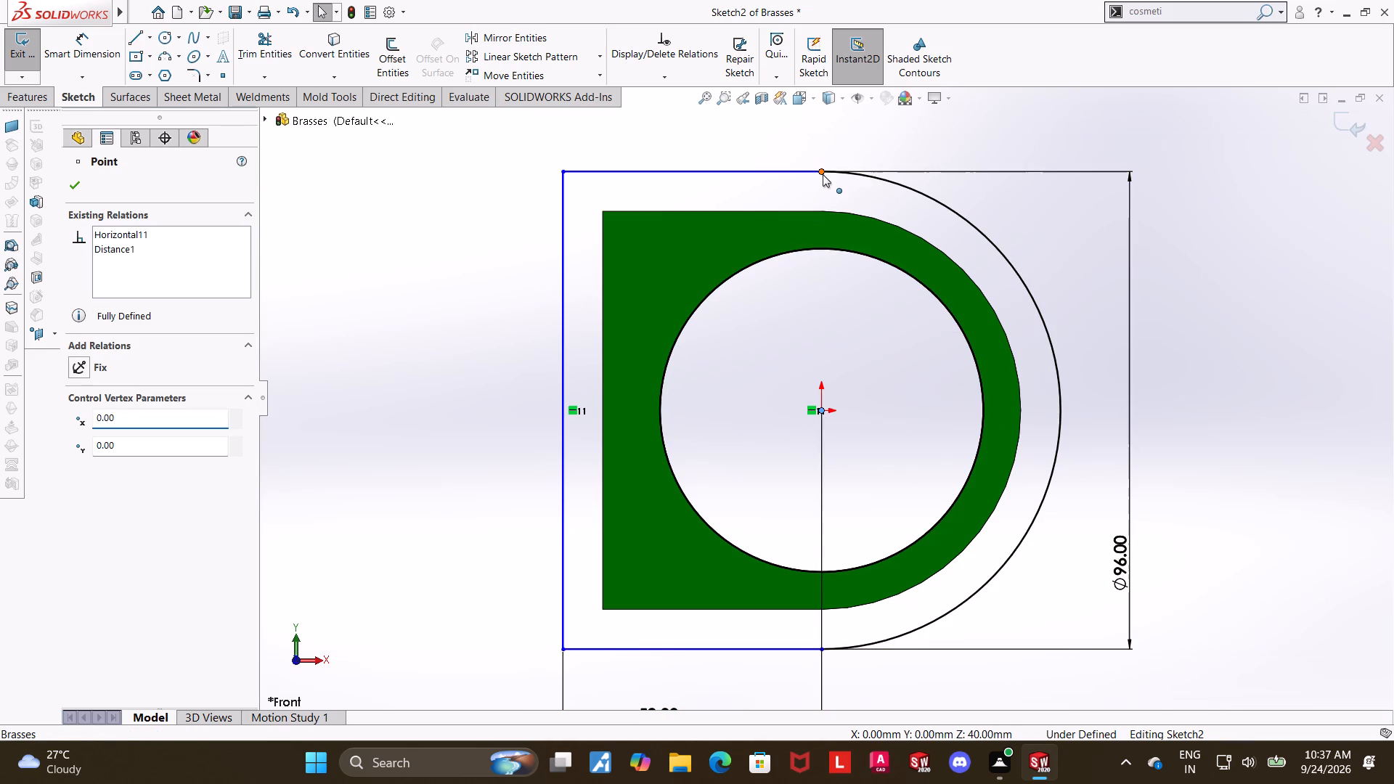
click(86, 462)
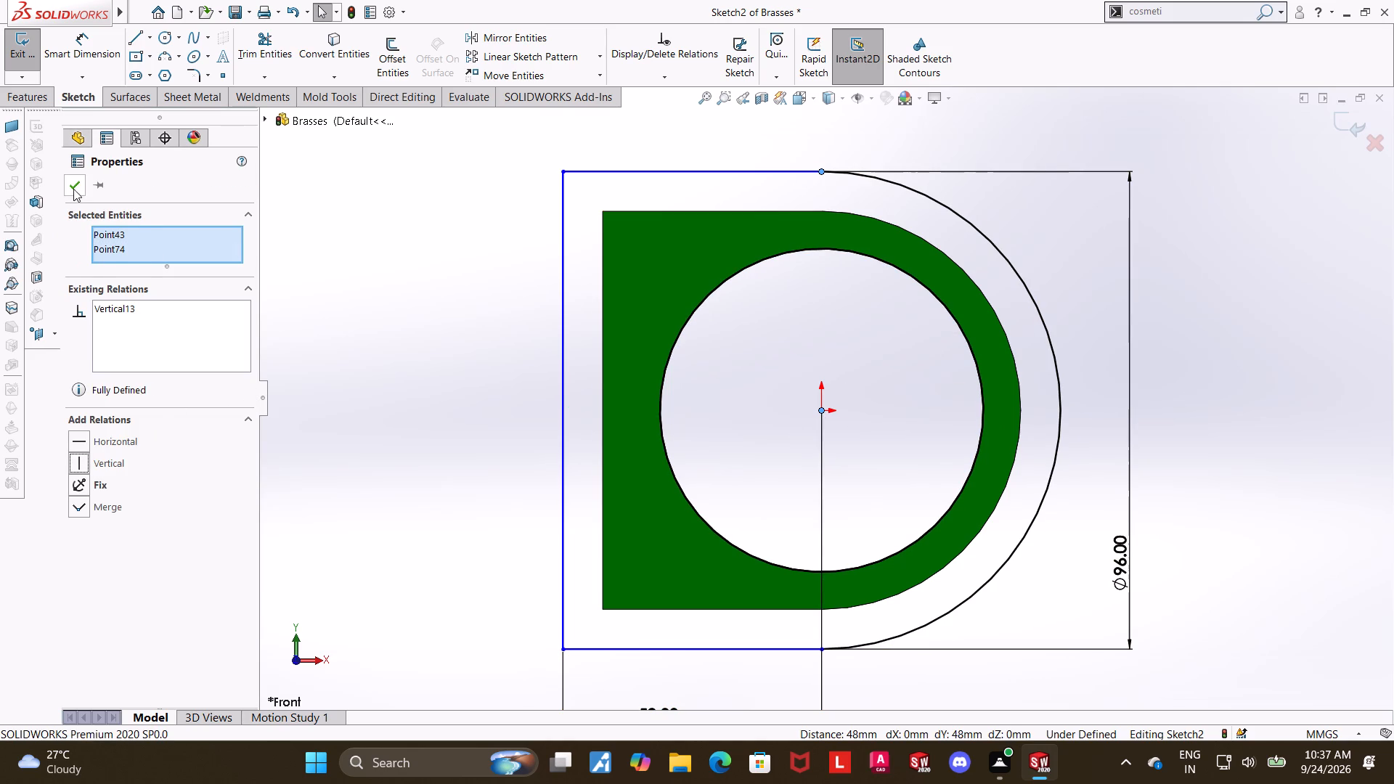
click(74, 189)
Add a vertical relation between the origin and the endpoint where the lower line meets the arc.
scroll(1051, 446, up, 2)
click(1163, 444)
scroll(844, 568, down, 2)
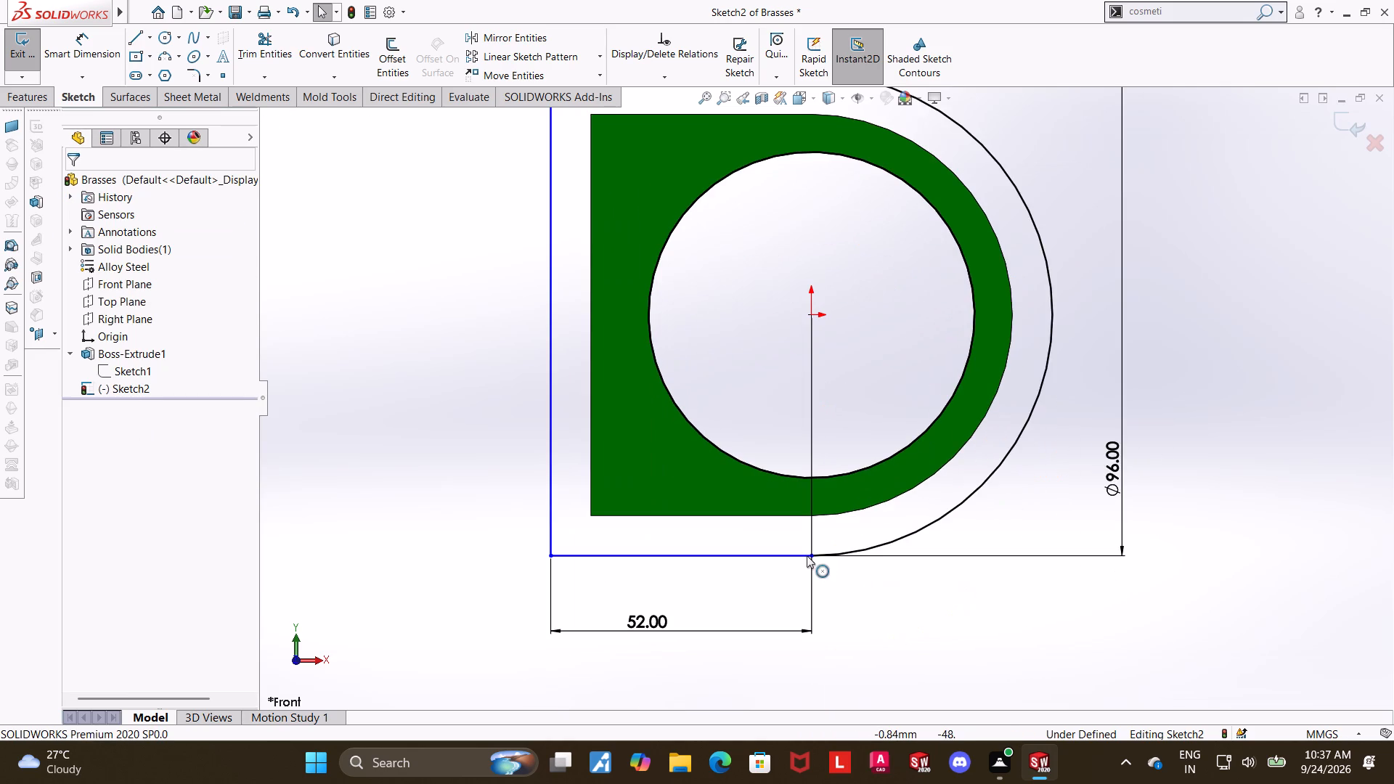
click(811, 554)
ctrl+click(810, 317)
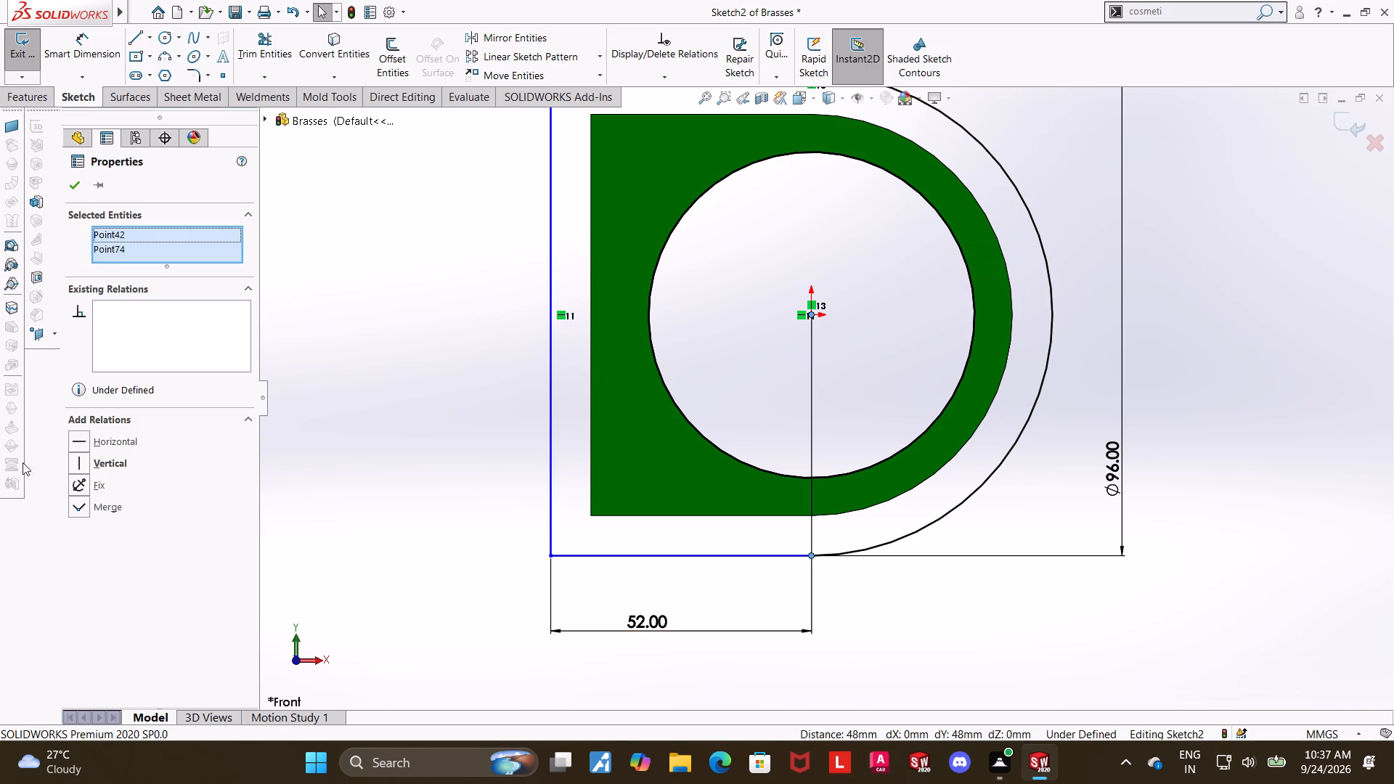
click(76, 461)
click(77, 184)
scroll(1076, 306, up, 1)
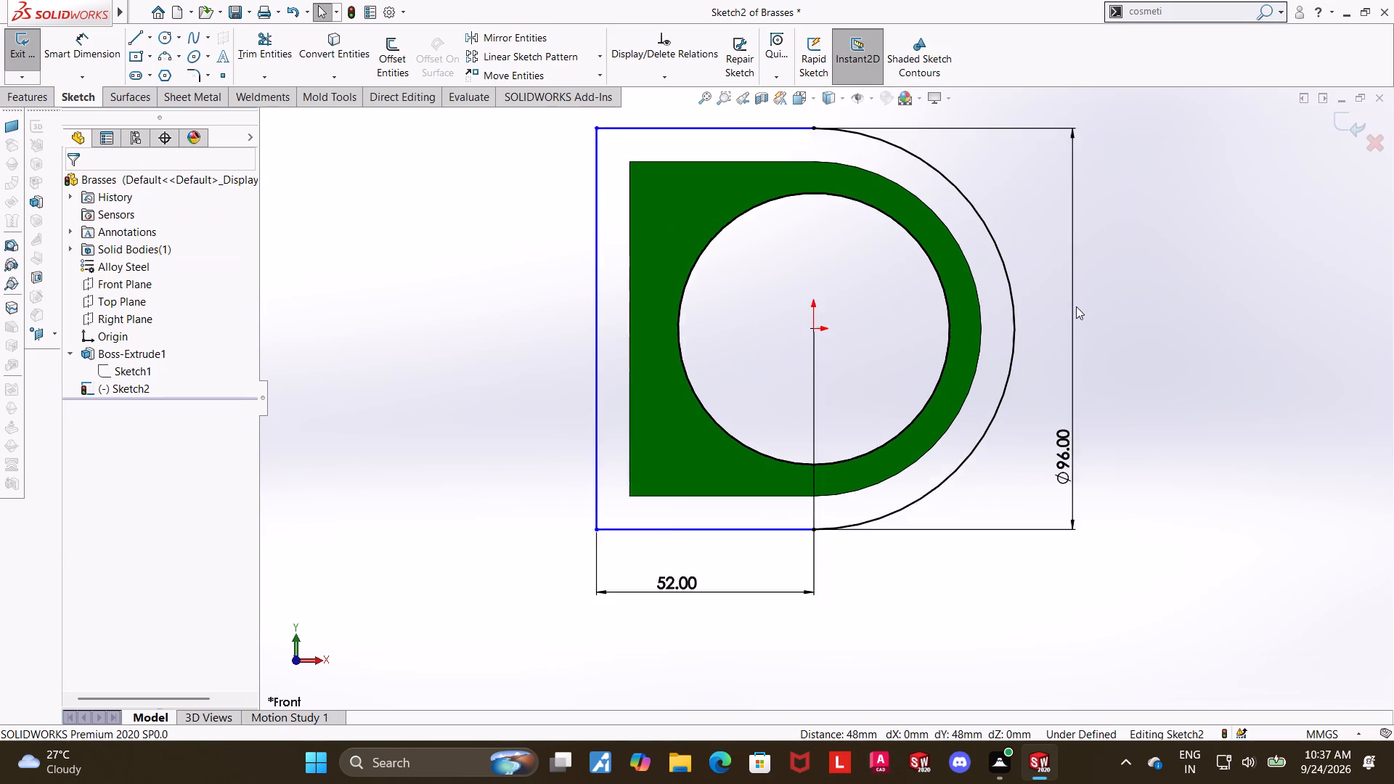
Add a concentric relation between the outline's 96 mm arc and the body's outer rounded edge.
scroll(1076, 306, up, 2)
click(952, 317)
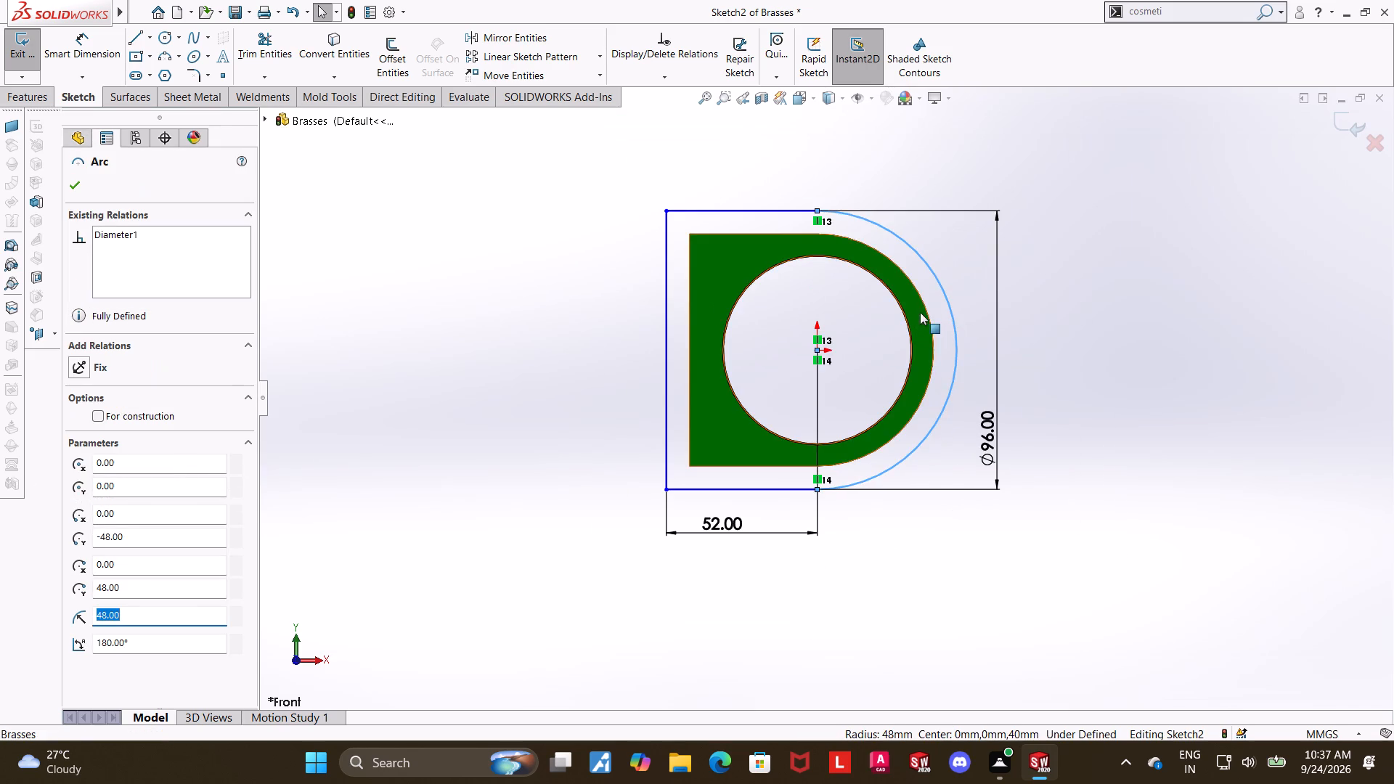
ctrl+click(925, 312)
click(76, 483)
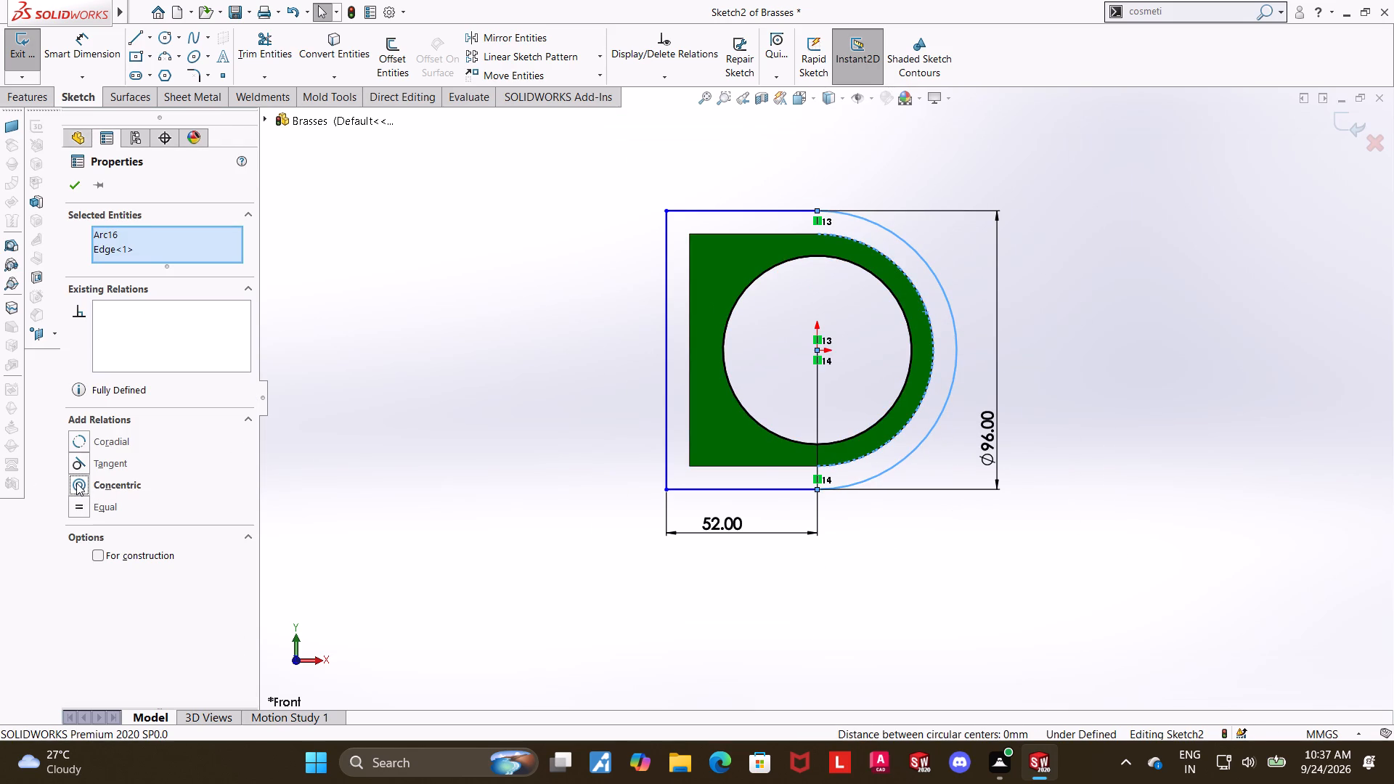
click(77, 189)
click(1288, 483)
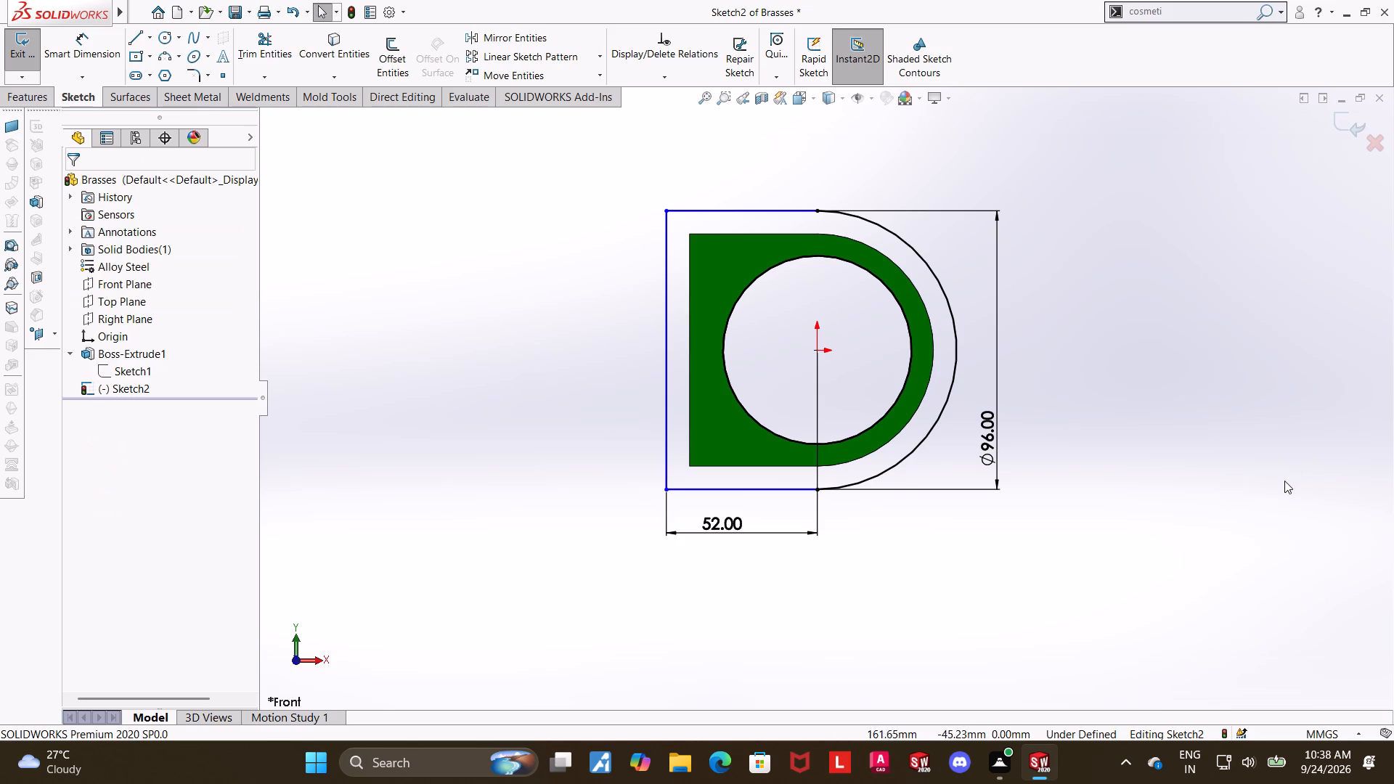
scroll(1233, 460, up, 1)
scroll(1010, 250, down, 1)
key(Escape)
key(Escape)
key(Escape)
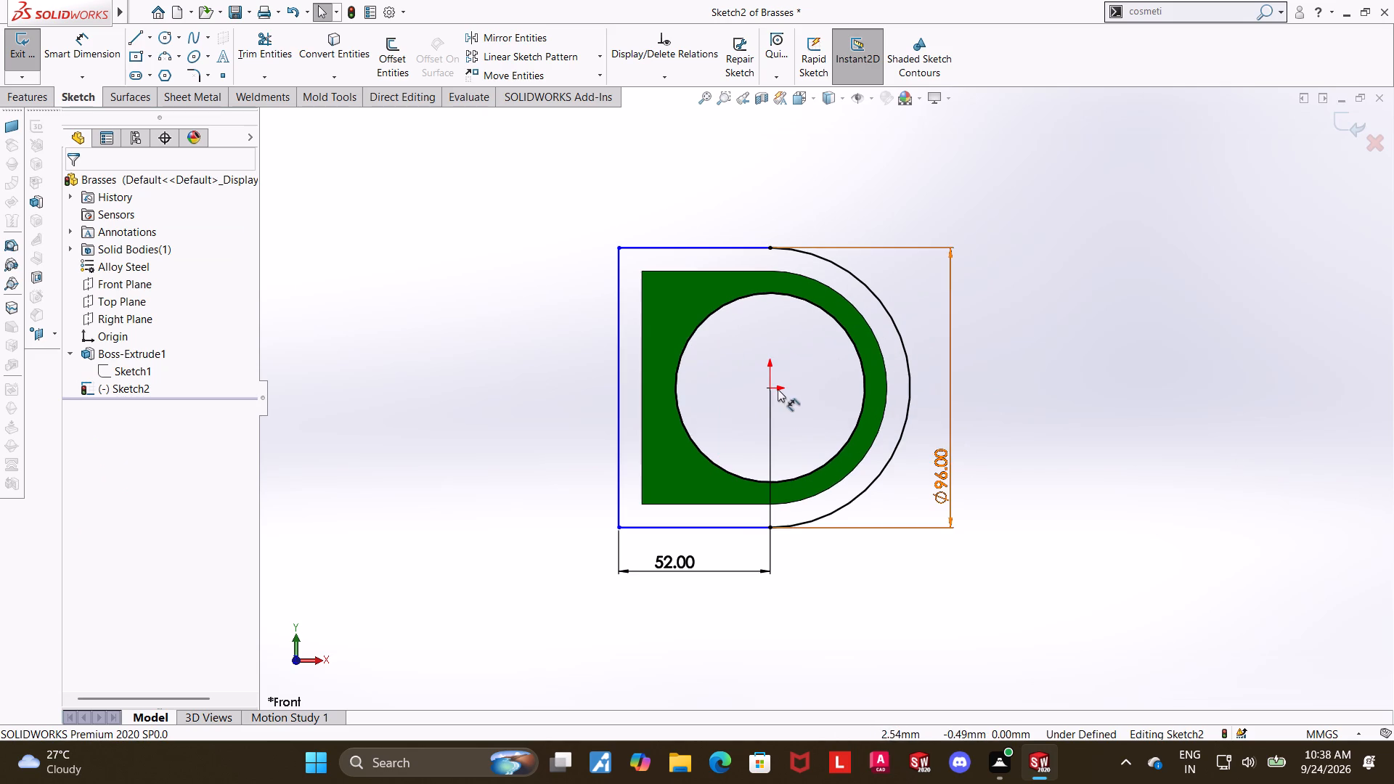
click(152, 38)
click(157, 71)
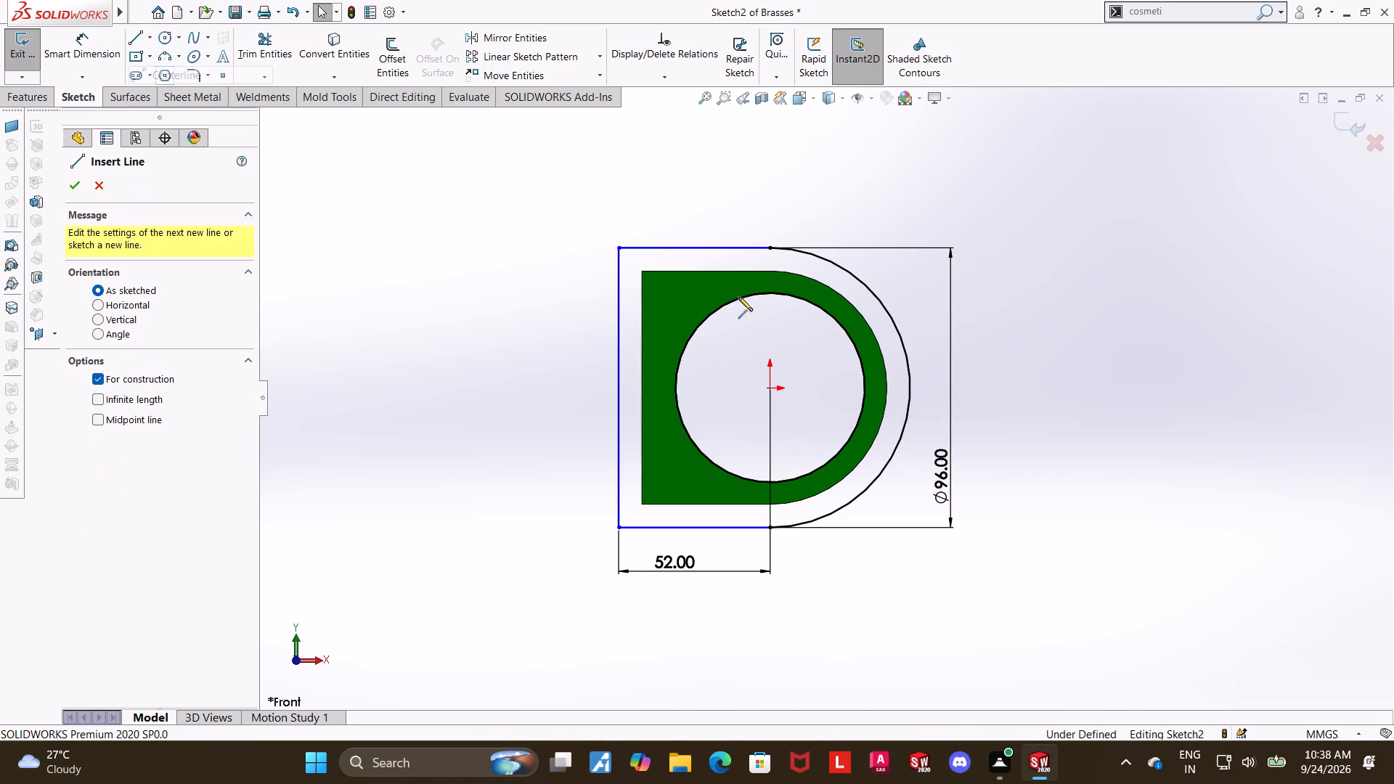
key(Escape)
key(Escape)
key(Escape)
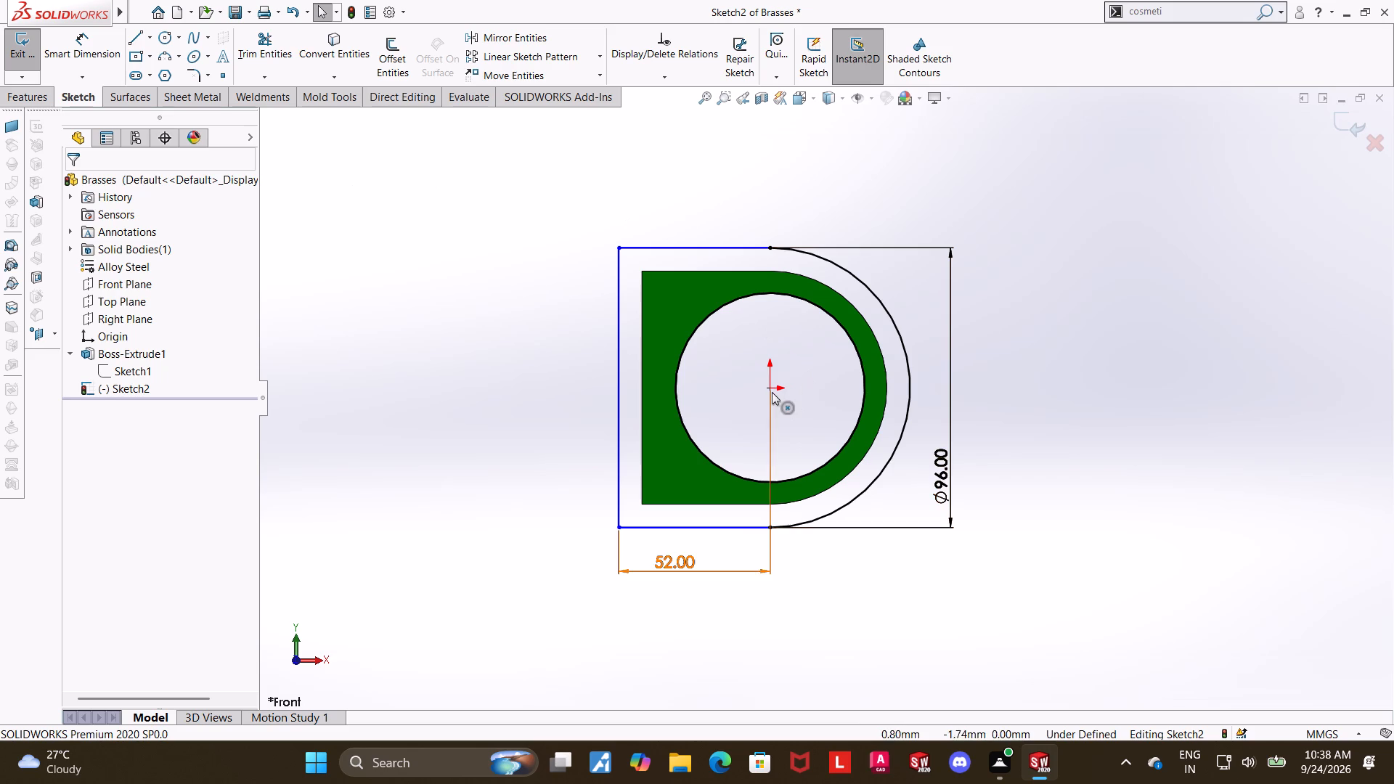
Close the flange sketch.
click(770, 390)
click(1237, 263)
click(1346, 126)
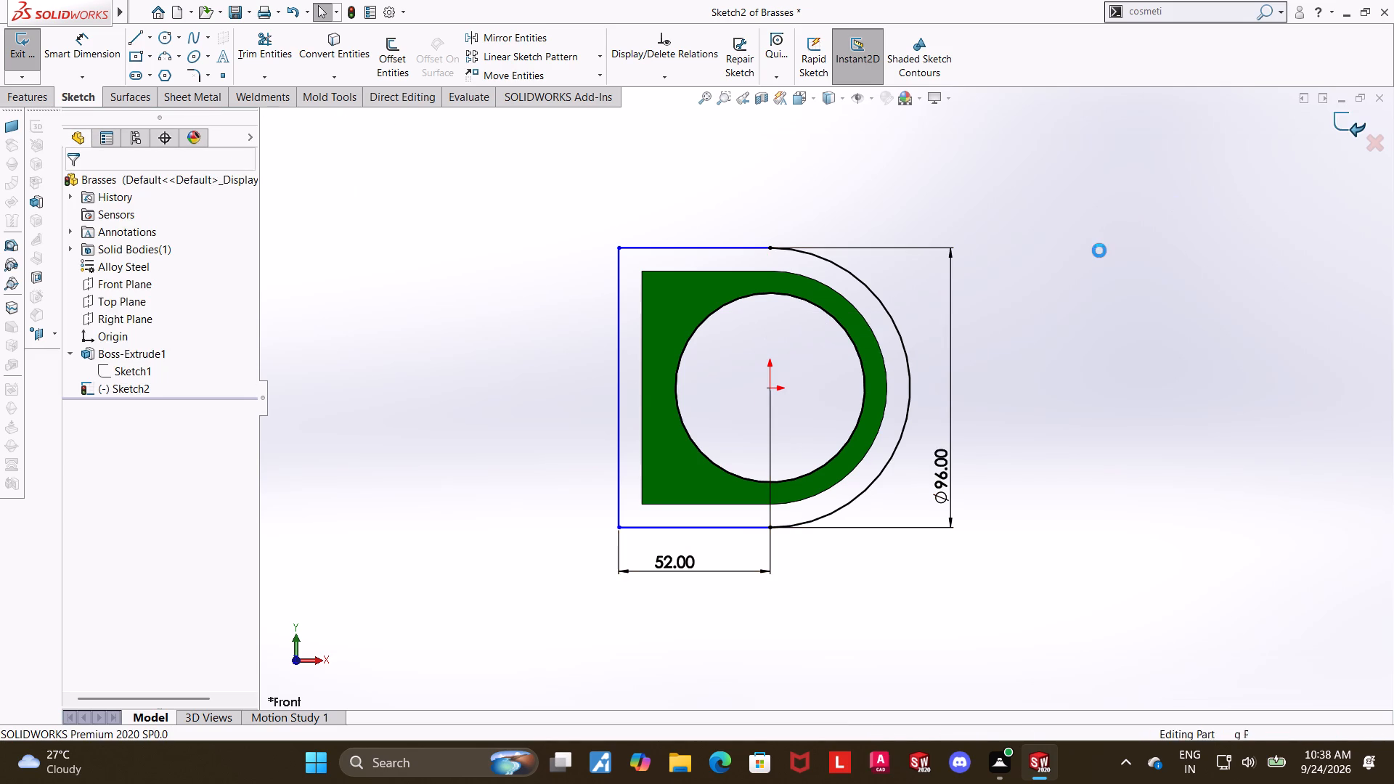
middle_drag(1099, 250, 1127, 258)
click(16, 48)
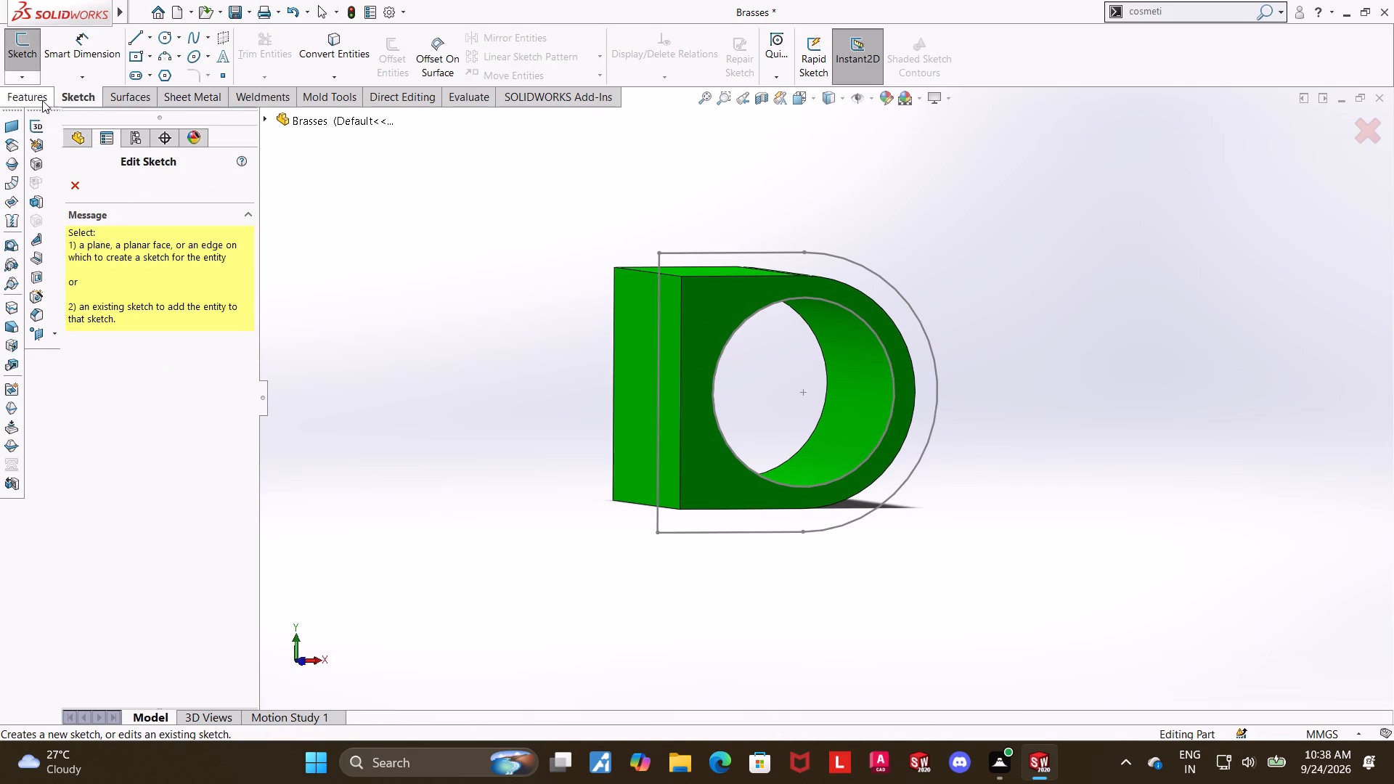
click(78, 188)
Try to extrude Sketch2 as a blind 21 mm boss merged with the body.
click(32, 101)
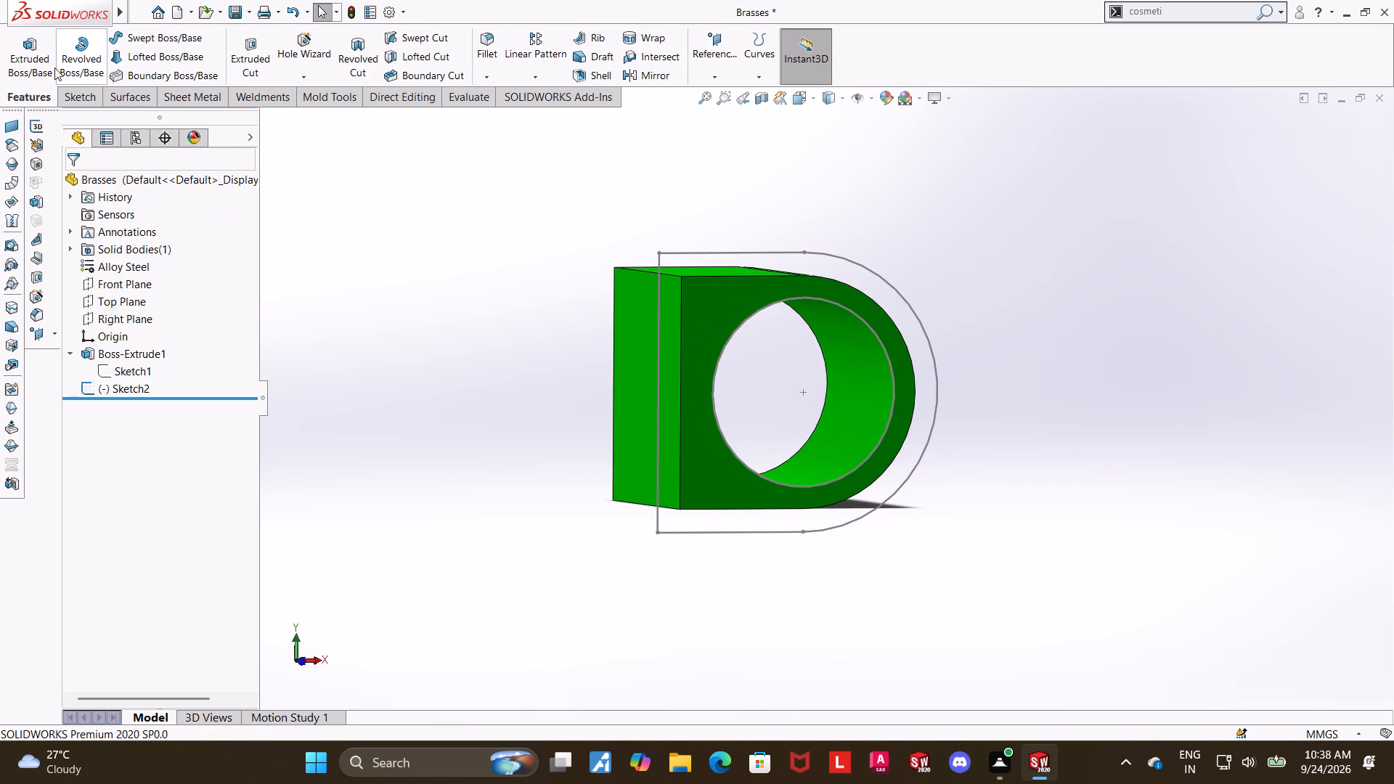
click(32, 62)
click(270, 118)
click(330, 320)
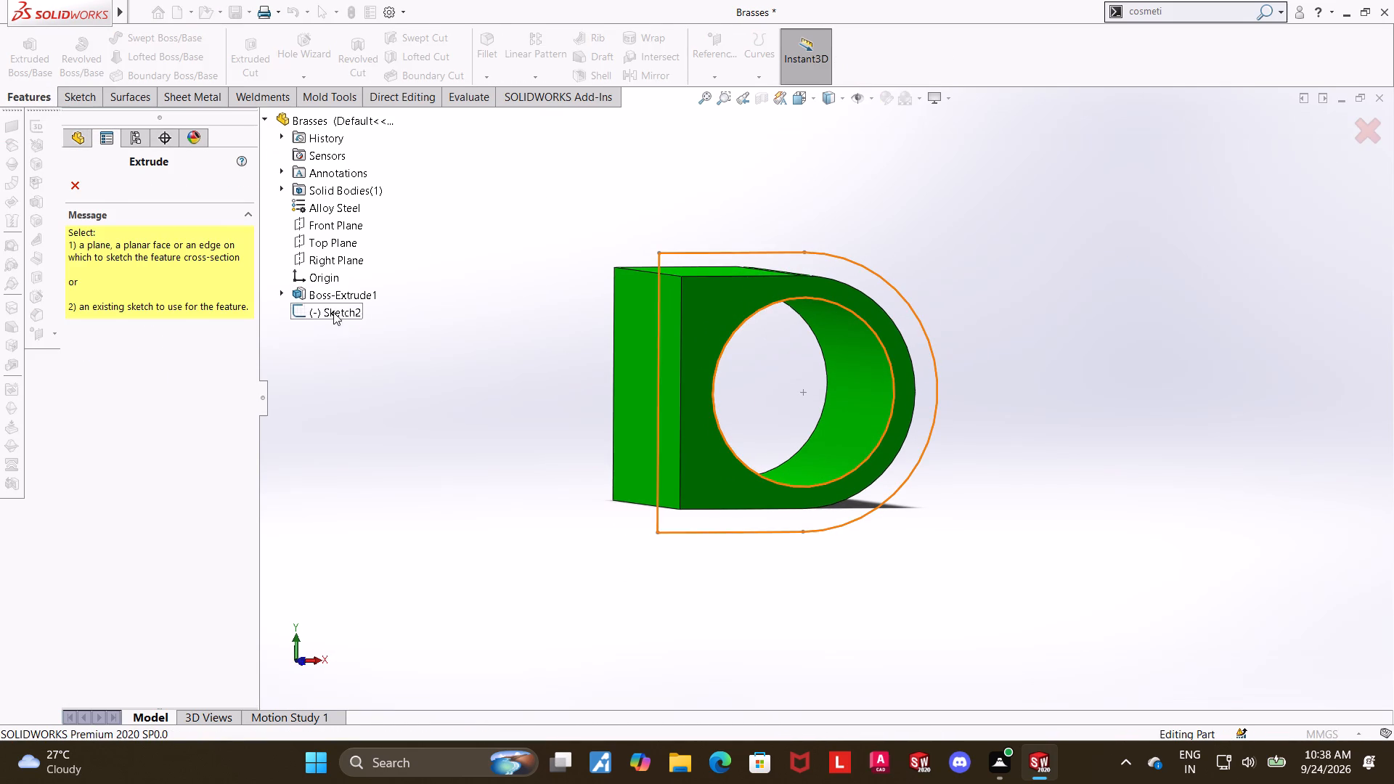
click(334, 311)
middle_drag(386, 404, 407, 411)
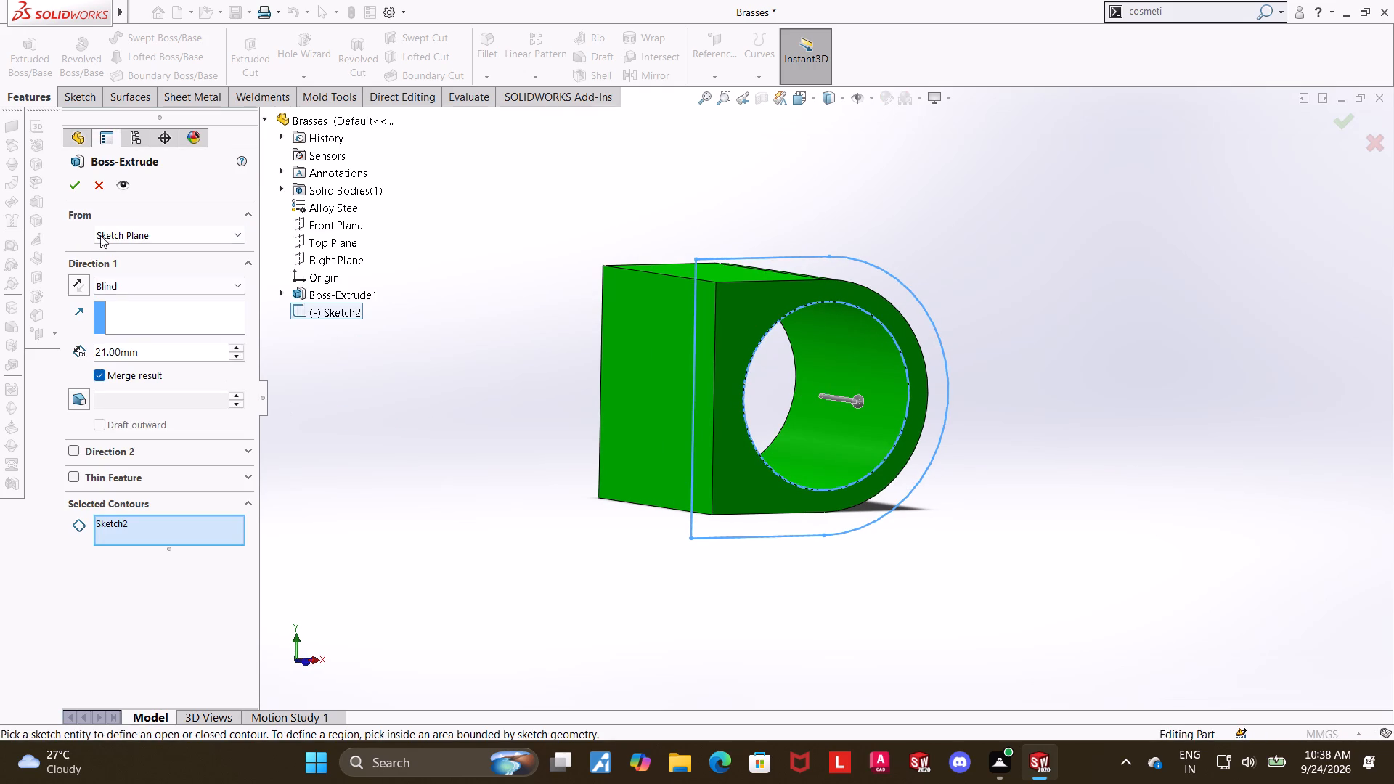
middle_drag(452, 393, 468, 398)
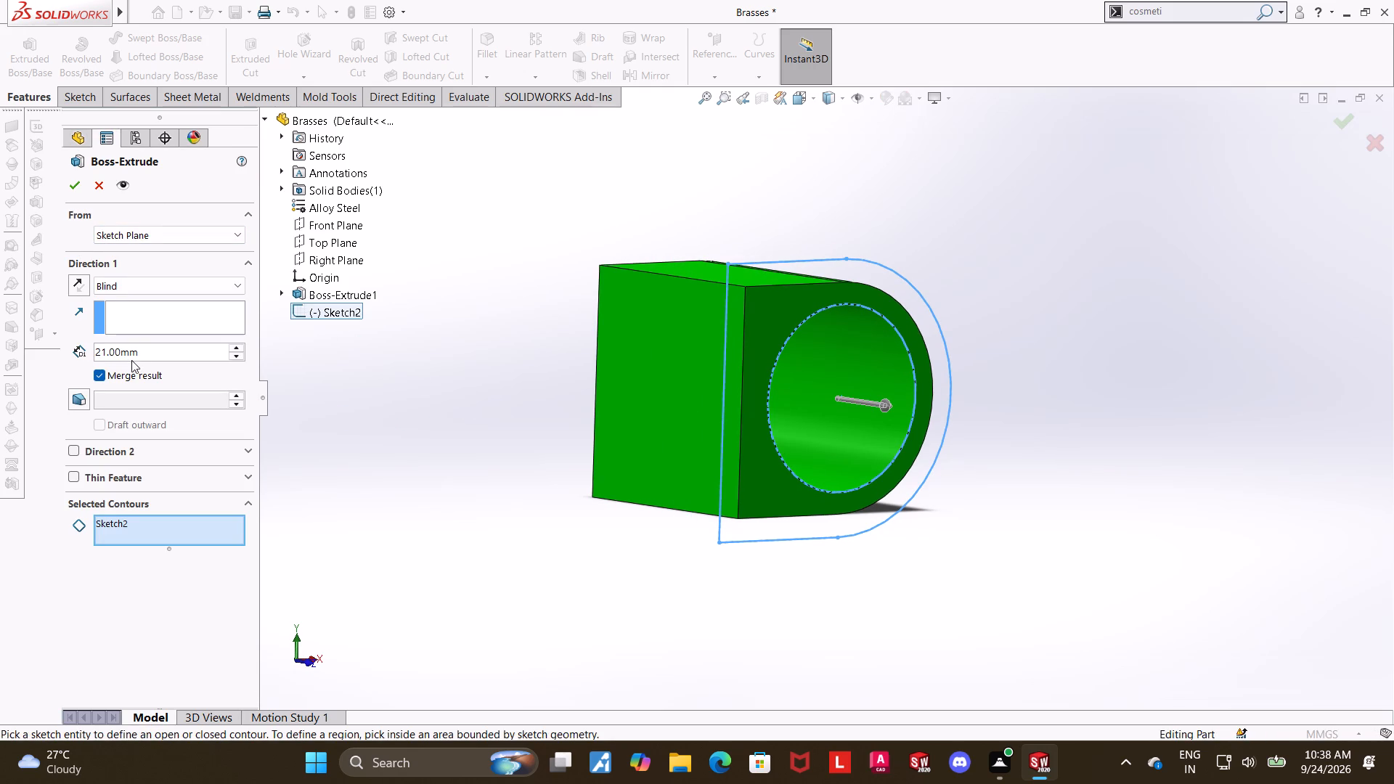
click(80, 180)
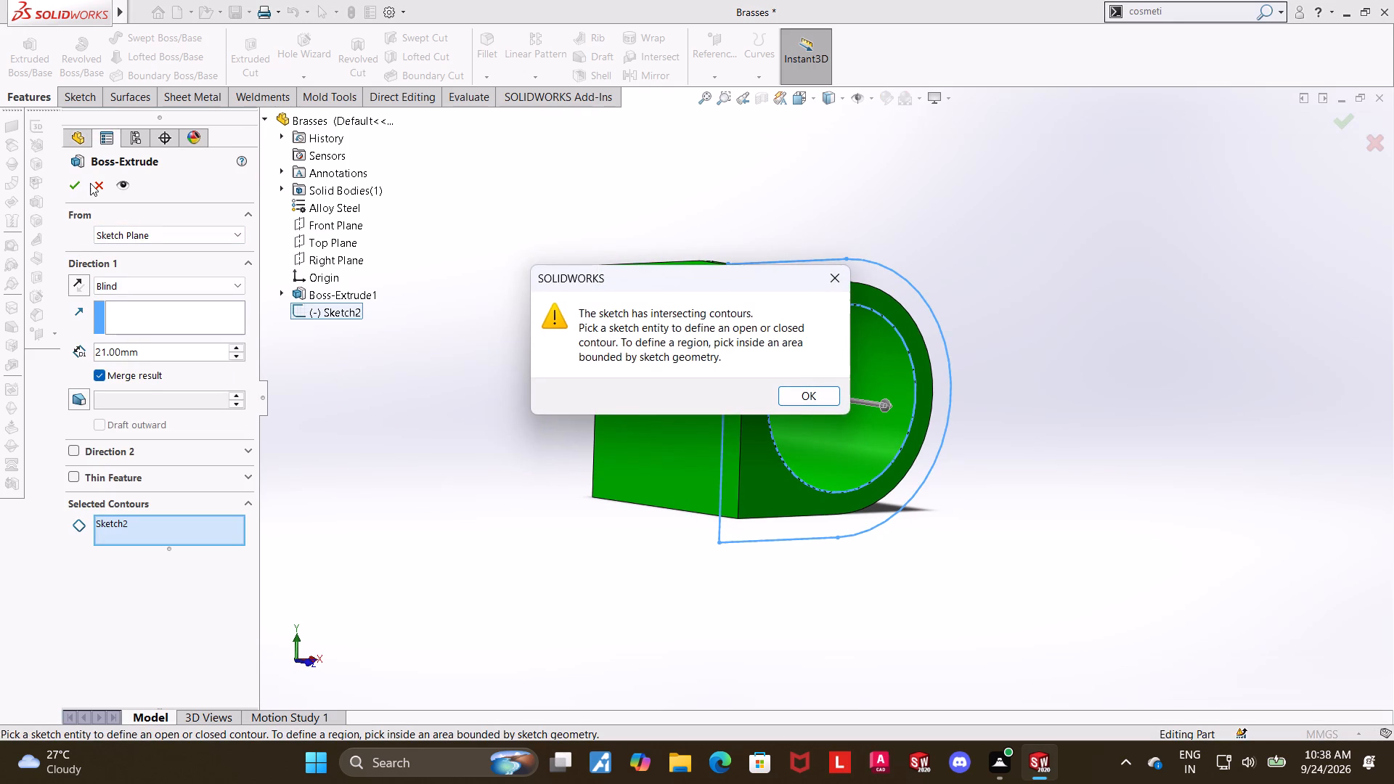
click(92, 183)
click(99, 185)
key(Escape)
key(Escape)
Reopen Sketch2 for editing and view it face-on.
middle_drag(1153, 398, 1114, 386)
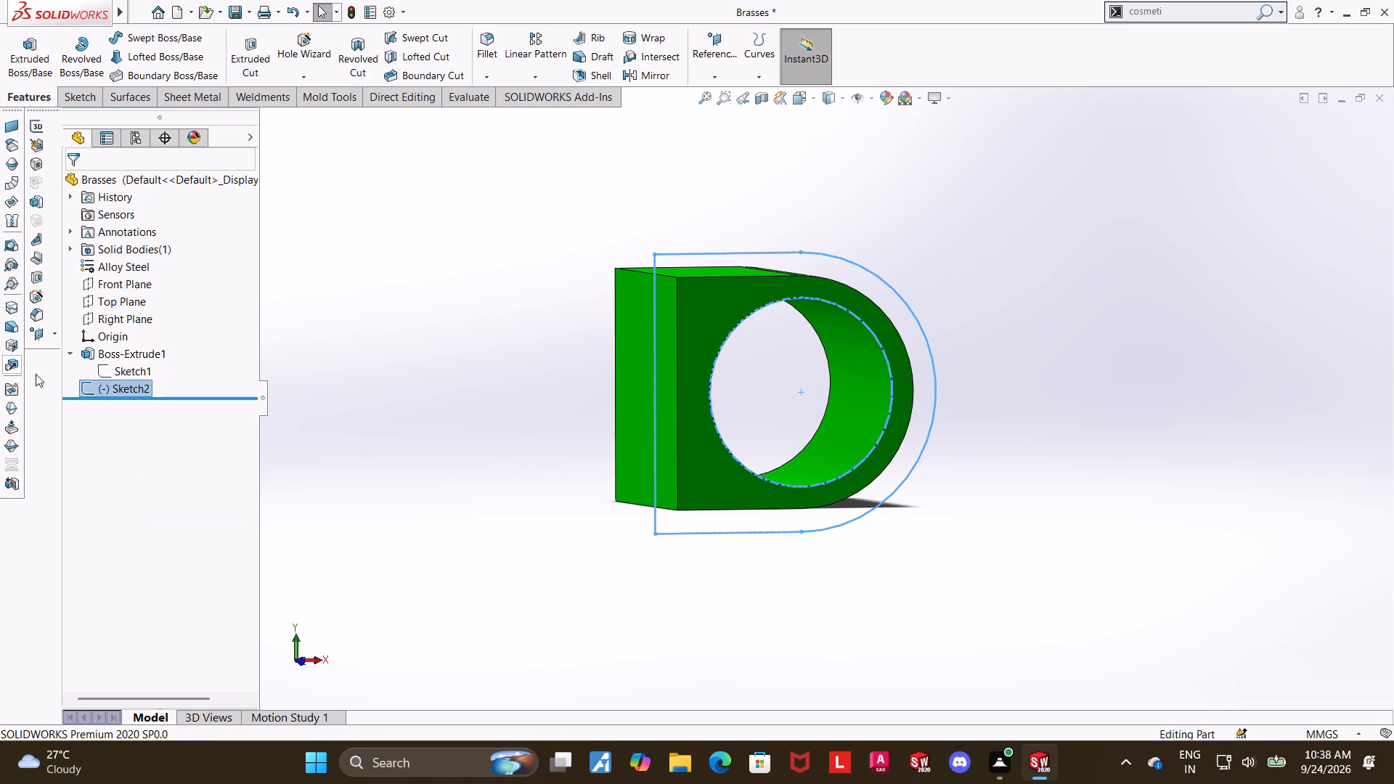
click(90, 388)
click(102, 346)
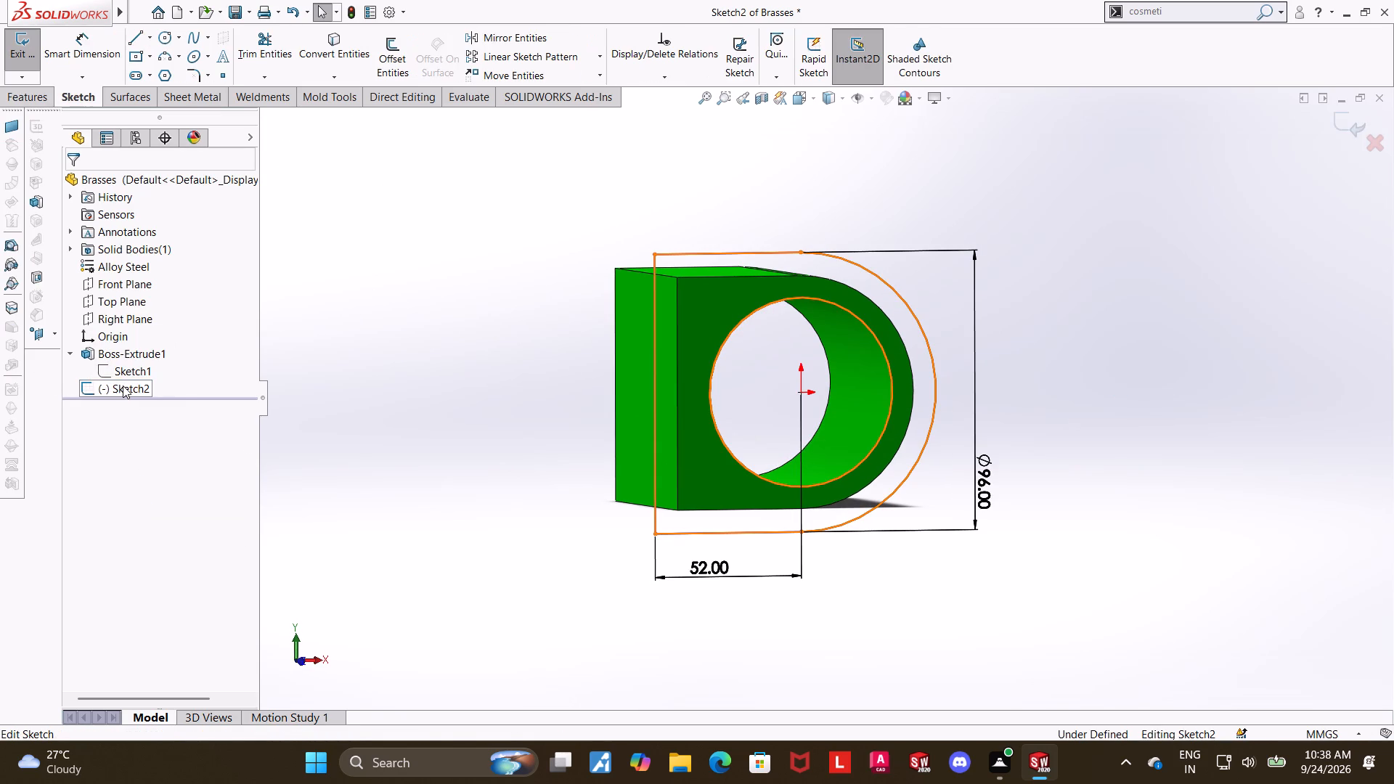
click(123, 385)
click(160, 356)
Examine the flange outline against the body, especially where the straight lines meet the arc.
scroll(785, 581, down, 3)
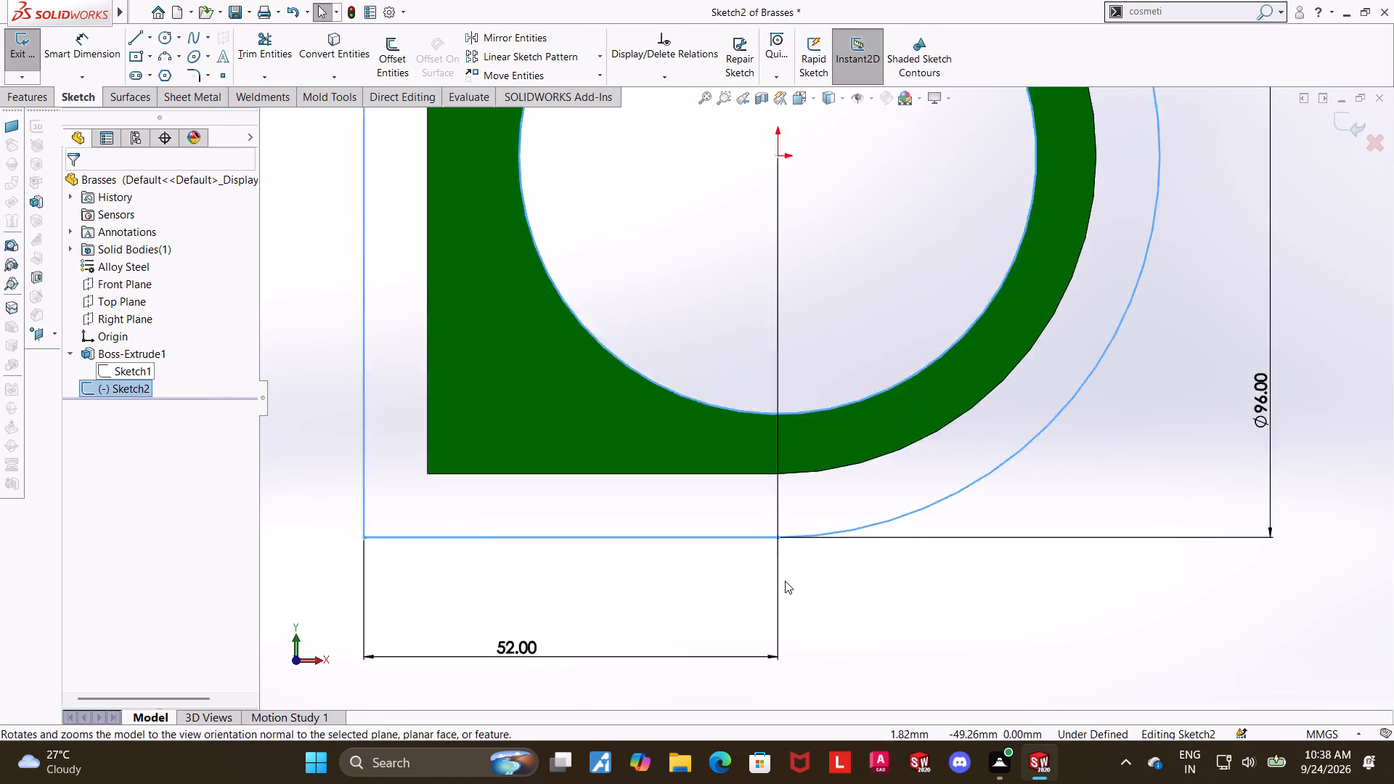
scroll(785, 581, down, 3)
scroll(794, 489, up, 8)
middle_drag(853, 492, 904, 515)
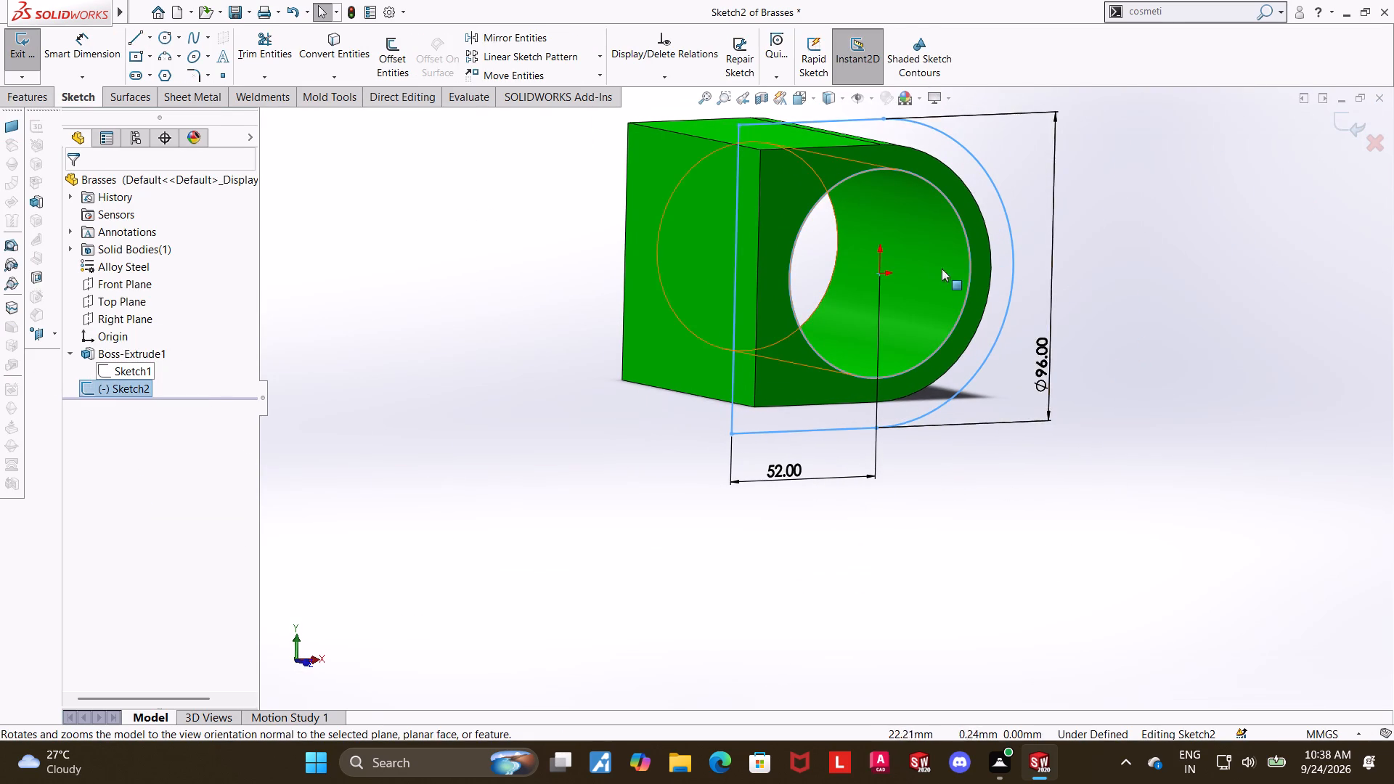
scroll(1029, 225, up, 2)
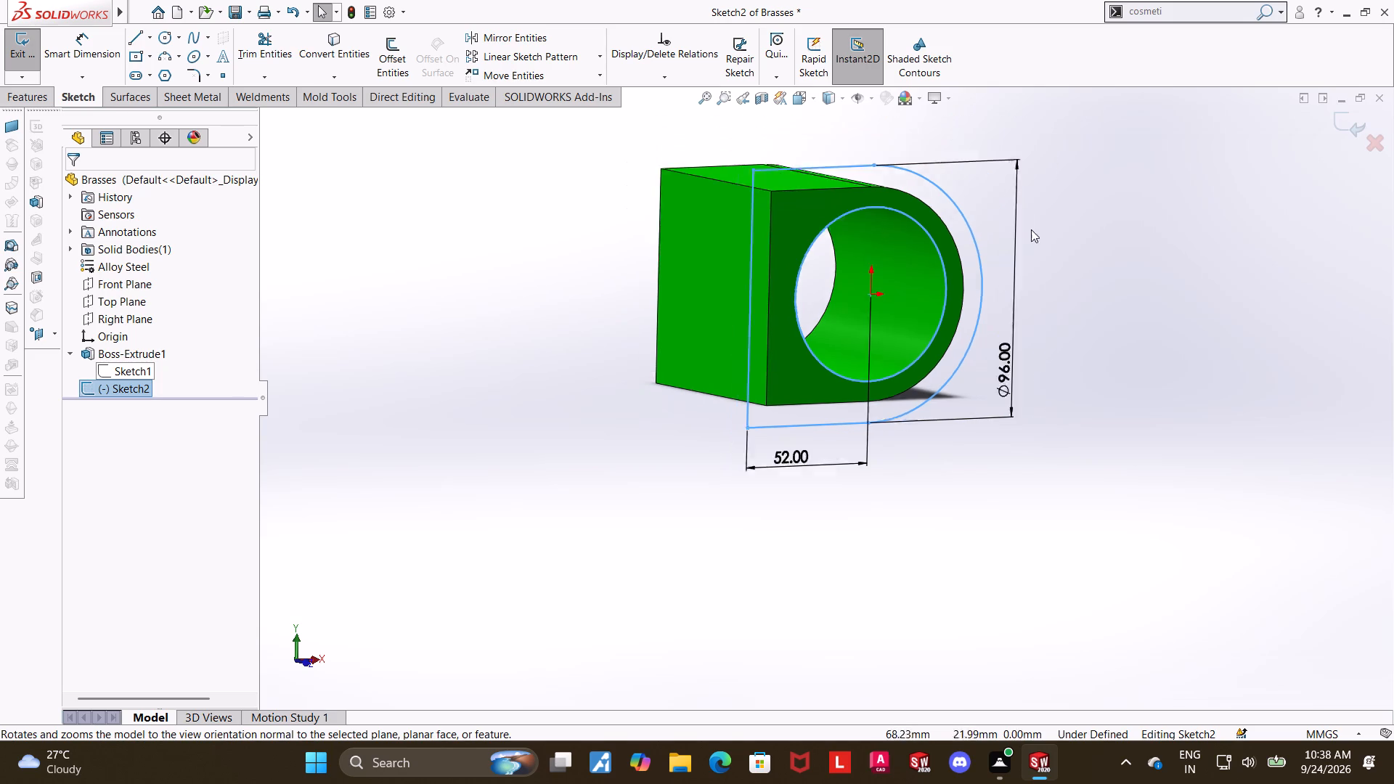
scroll(1031, 229, up, 2)
click(1069, 252)
scroll(913, 282, down, 4)
scroll(757, 282, down, 6)
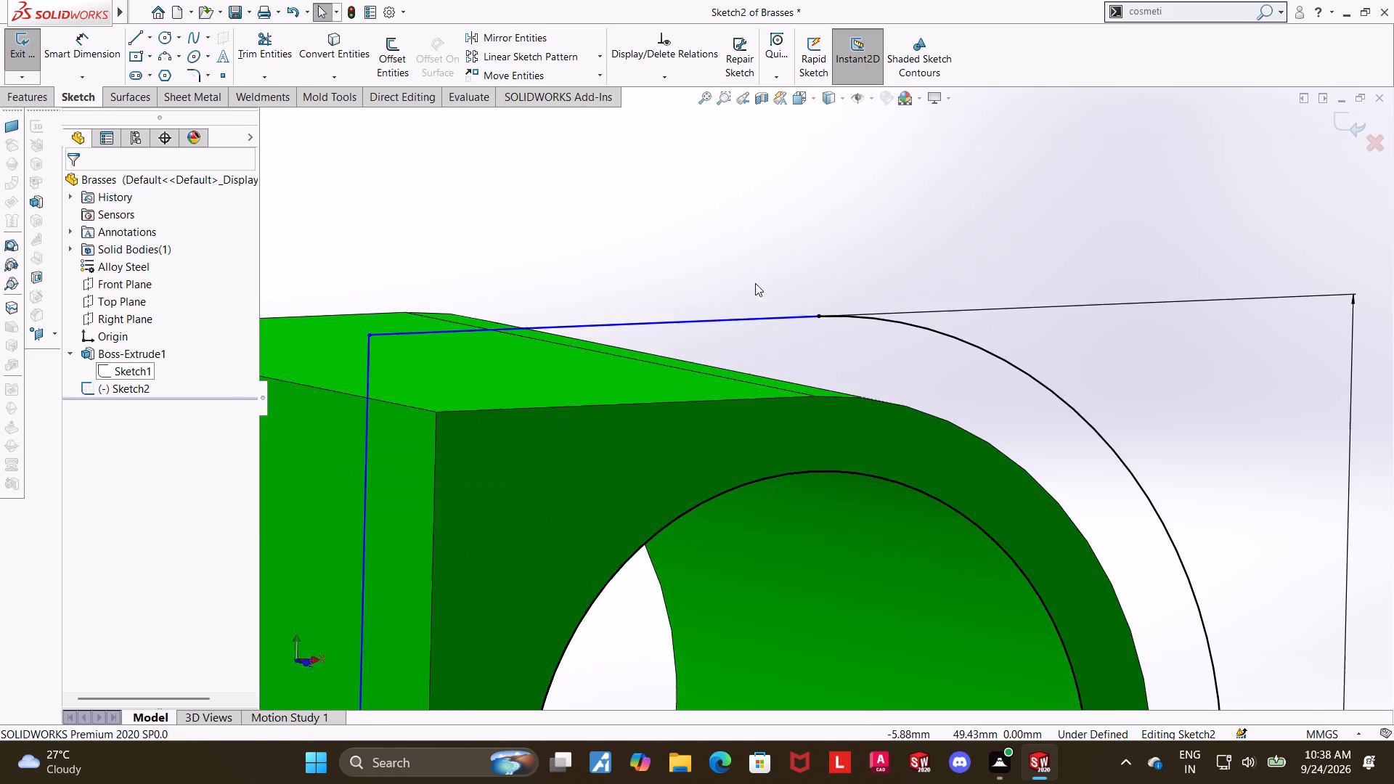
scroll(811, 322, down, 12)
scroll(835, 338, up, 20)
scroll(835, 338, up, 1)
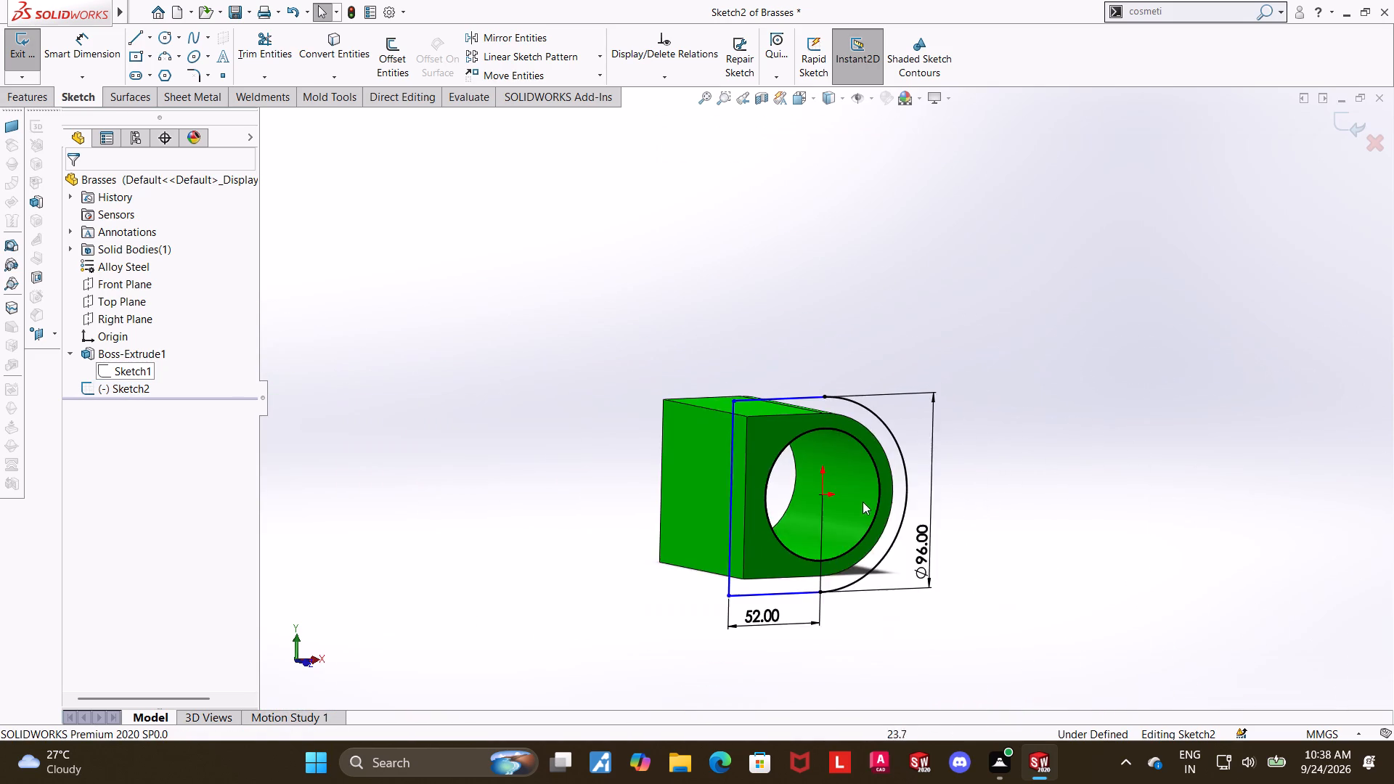
scroll(855, 505, up, 1)
Trim away the outline's upper, lower and vertical straight lines, keeping the arc and the inner circle.
click(800, 97)
click(753, 484)
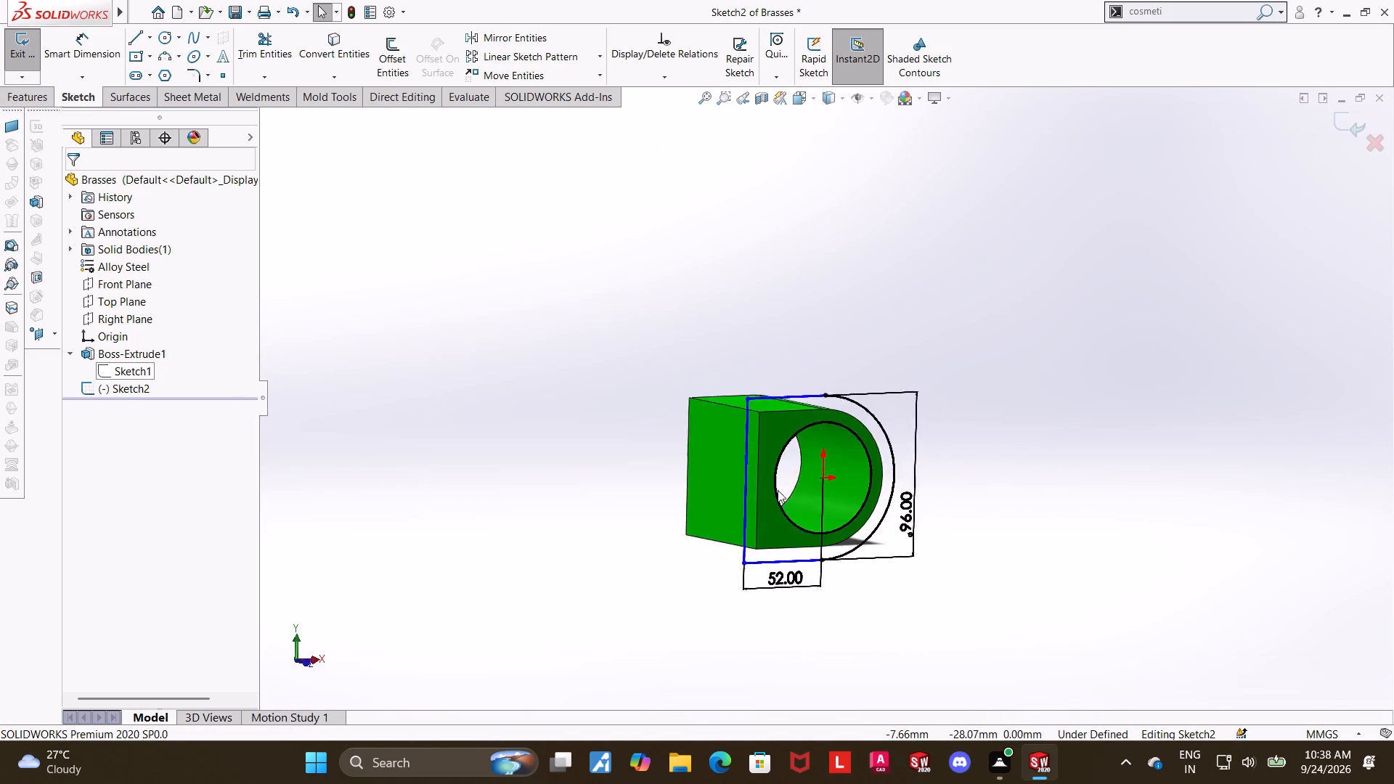
click(778, 490)
click(283, 46)
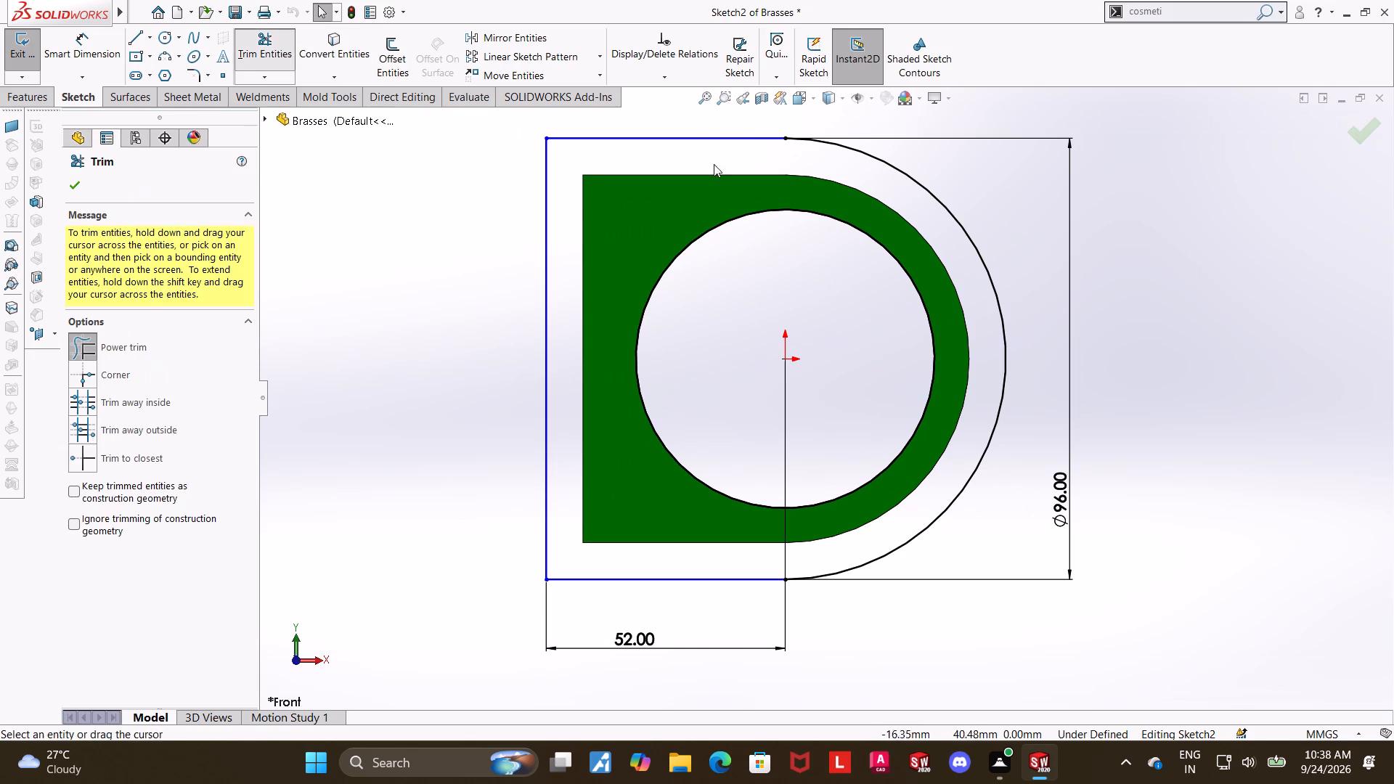
drag(718, 120, 627, 626)
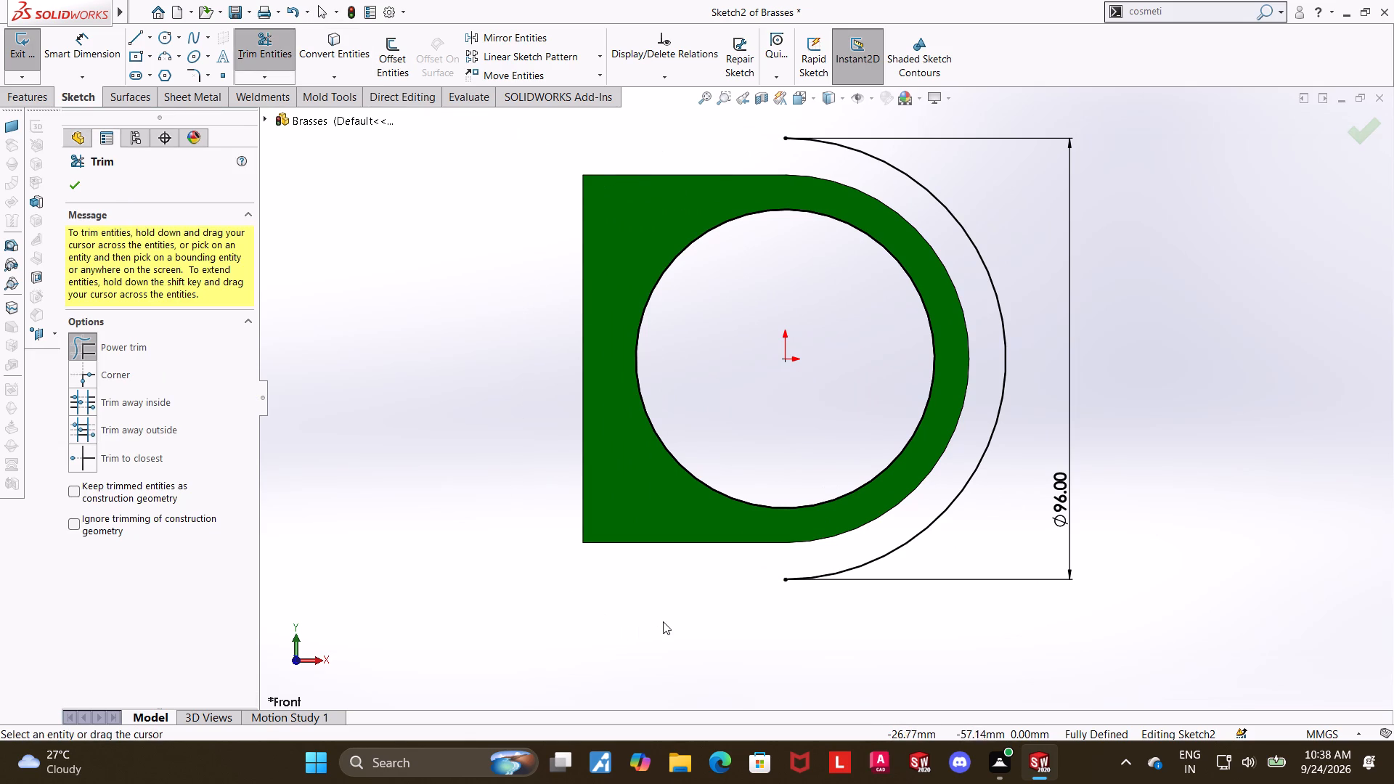
key(Escape)
key(Escape)
Redraw the outline from the arc's upper endpoint with an about 66 mm horizontal, a 96 mm vertical and a horizontal line to its lower endpoint.
click(135, 34)
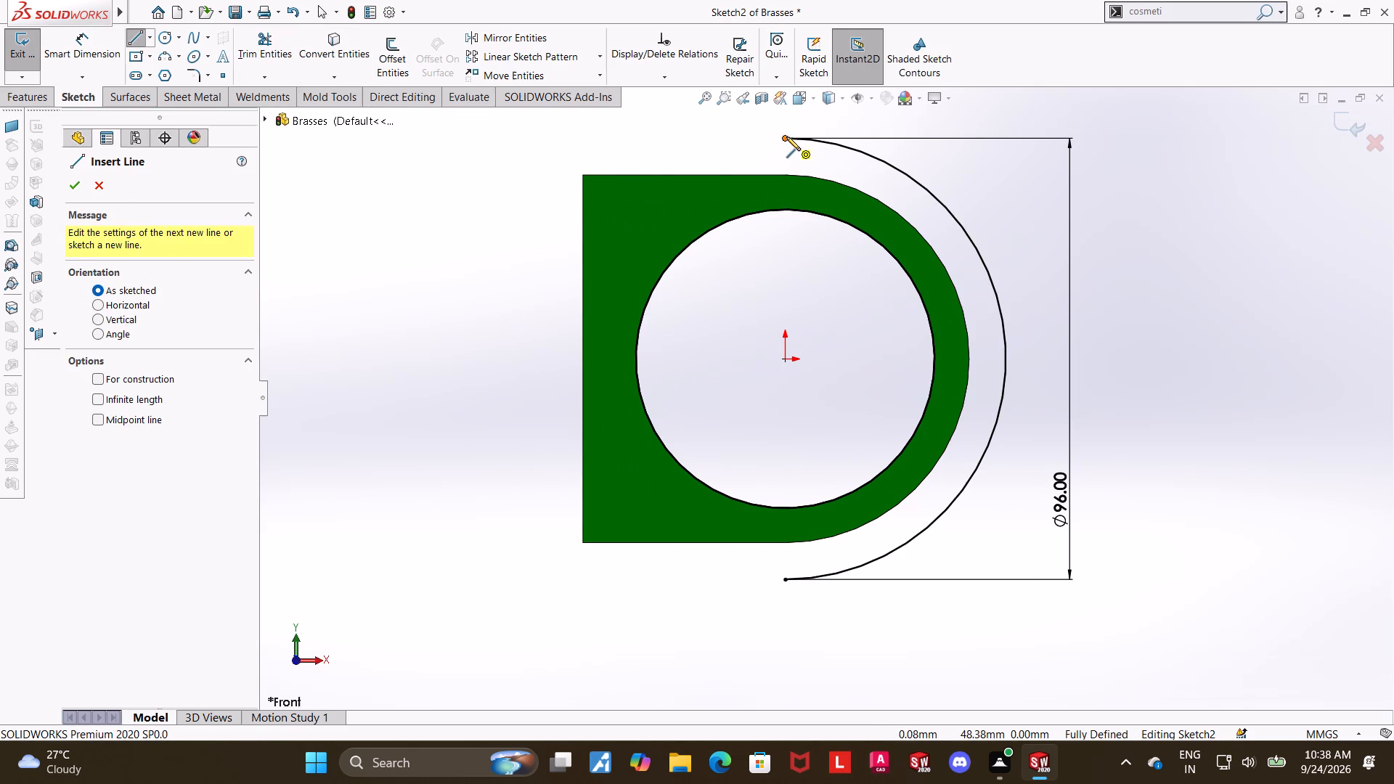
click(786, 136)
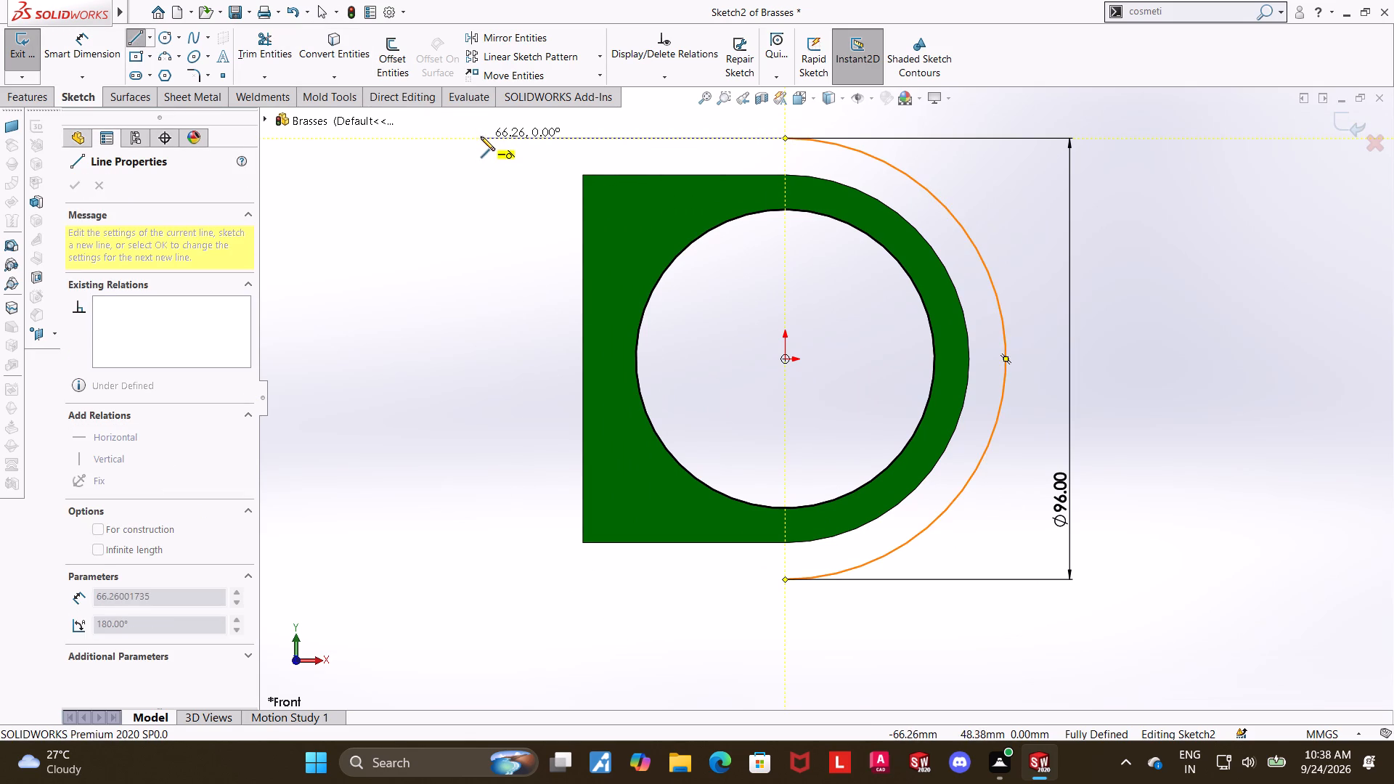
click(481, 136)
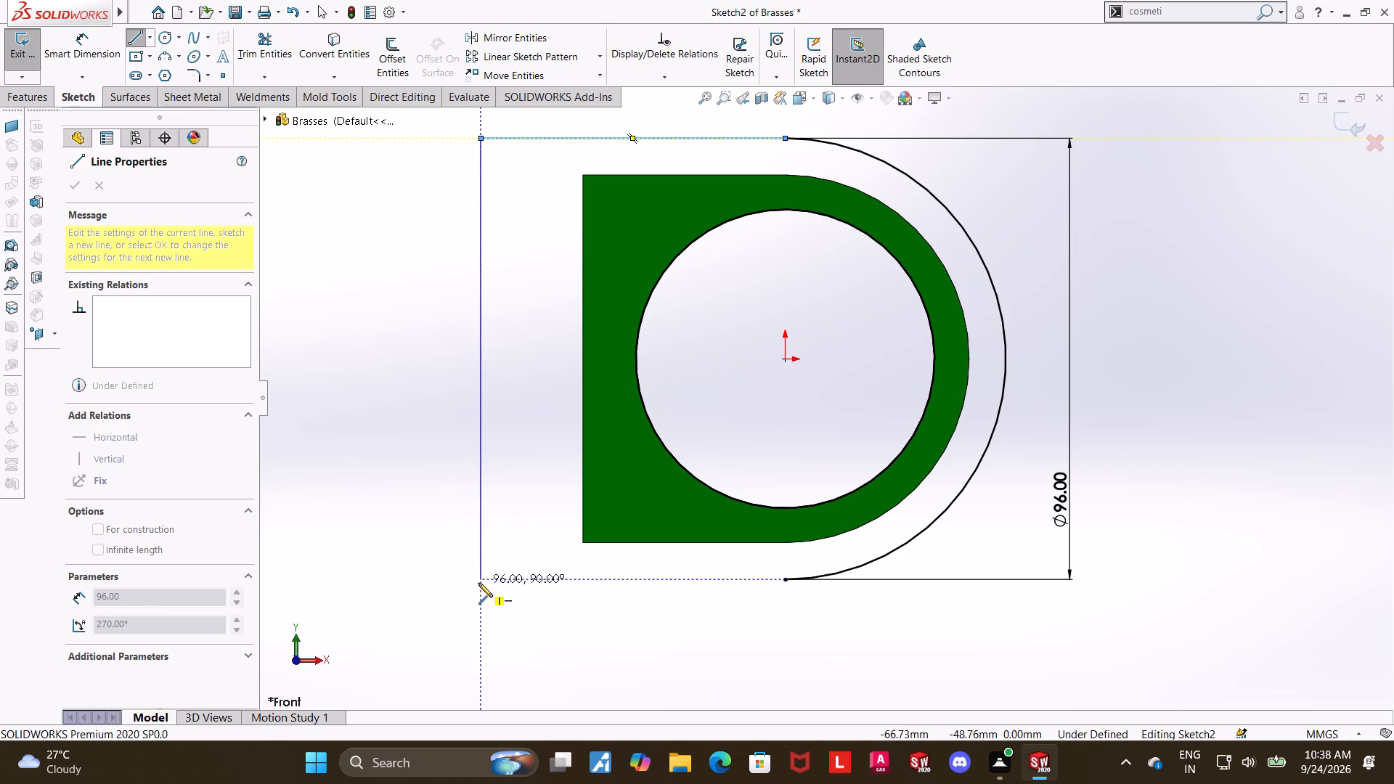
click(478, 582)
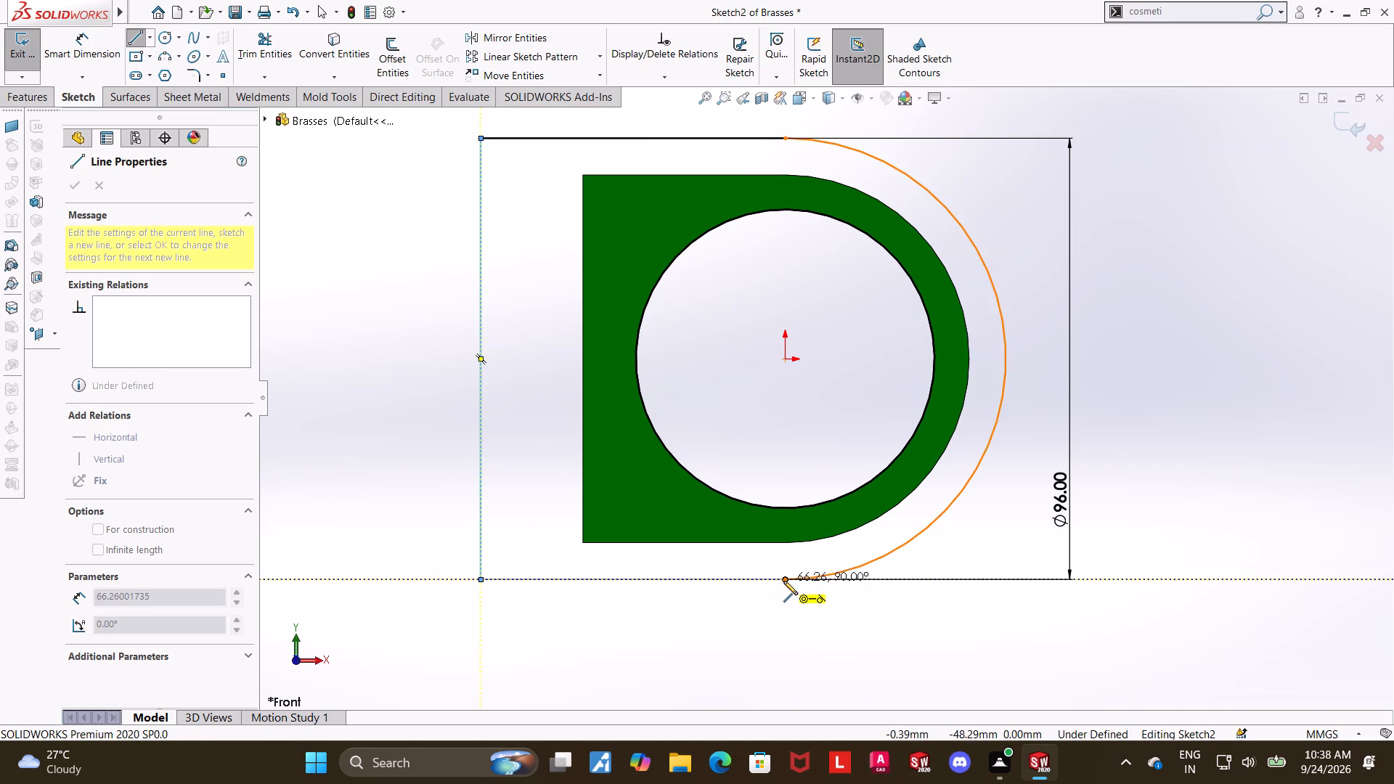
click(783, 581)
key(Escape)
key(Escape)
key(Escape)
key(Escape)
Dimension the distance from the outline's vertical line to the origin as 52 mm.
click(84, 52)
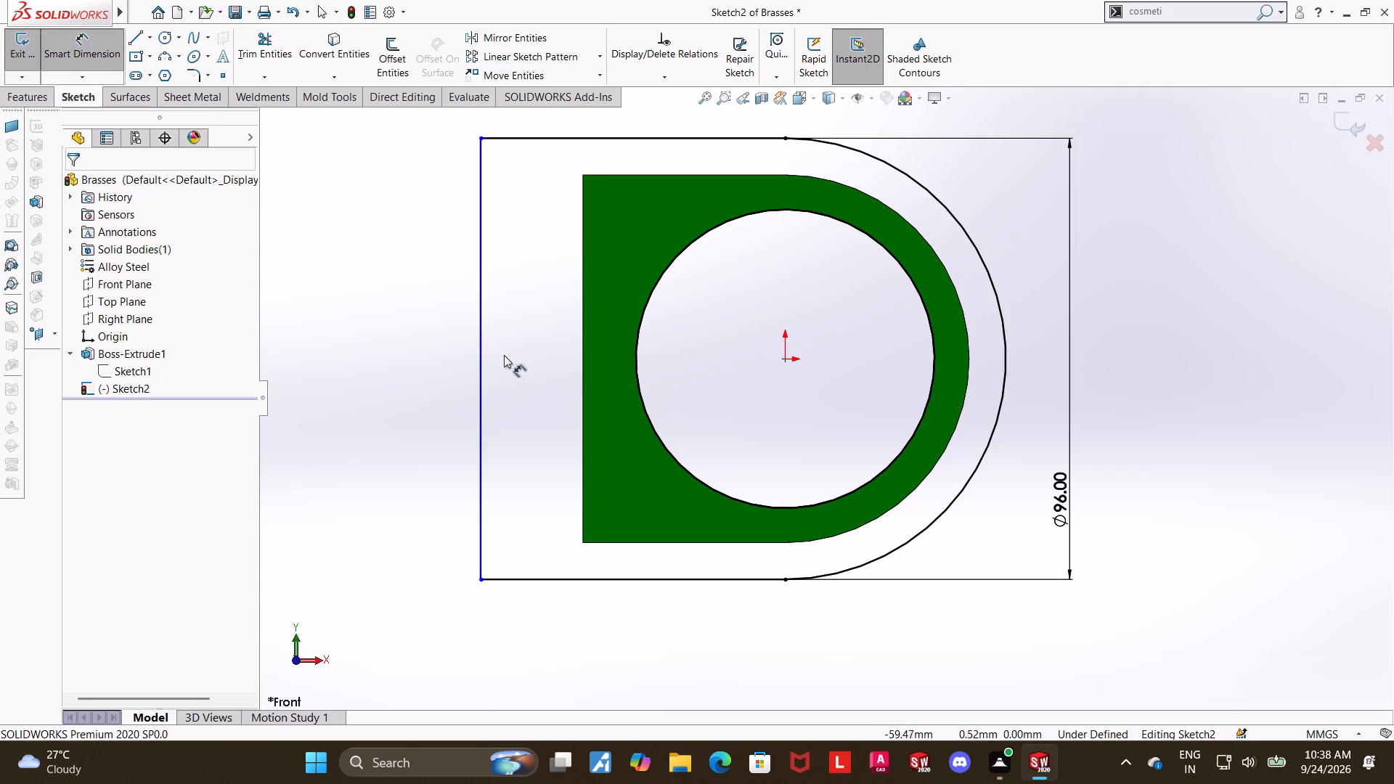
click(480, 343)
click(786, 359)
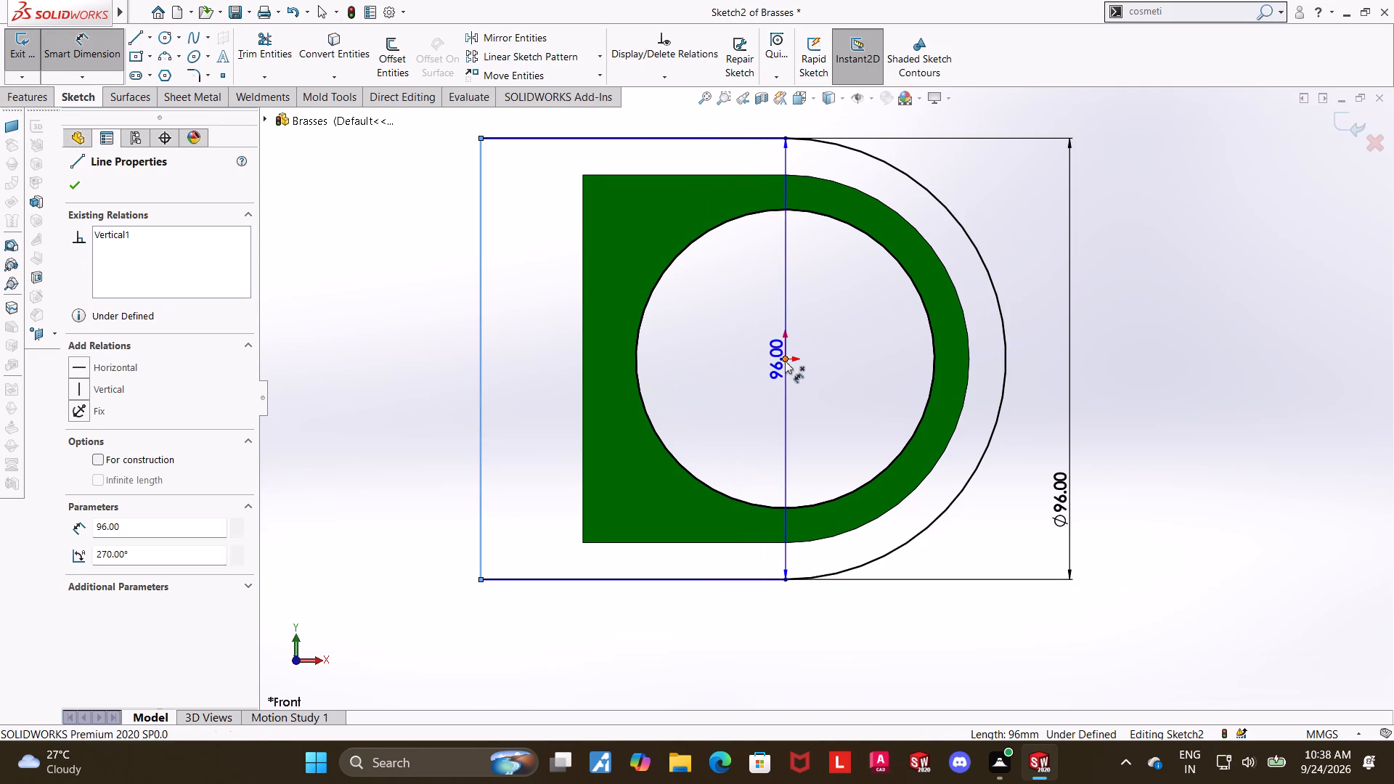
click(690, 619)
text(52)
key(Return)
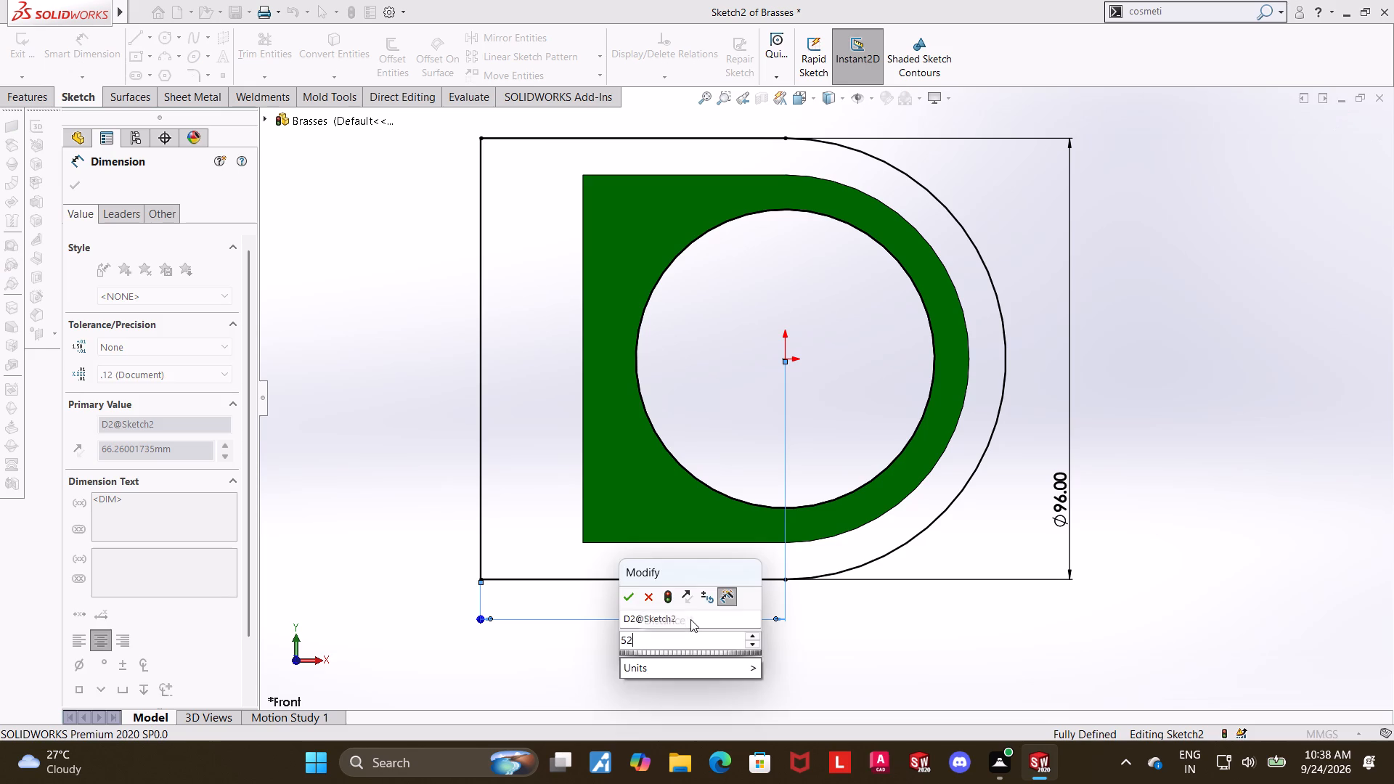
key(Escape)
key(Escape)
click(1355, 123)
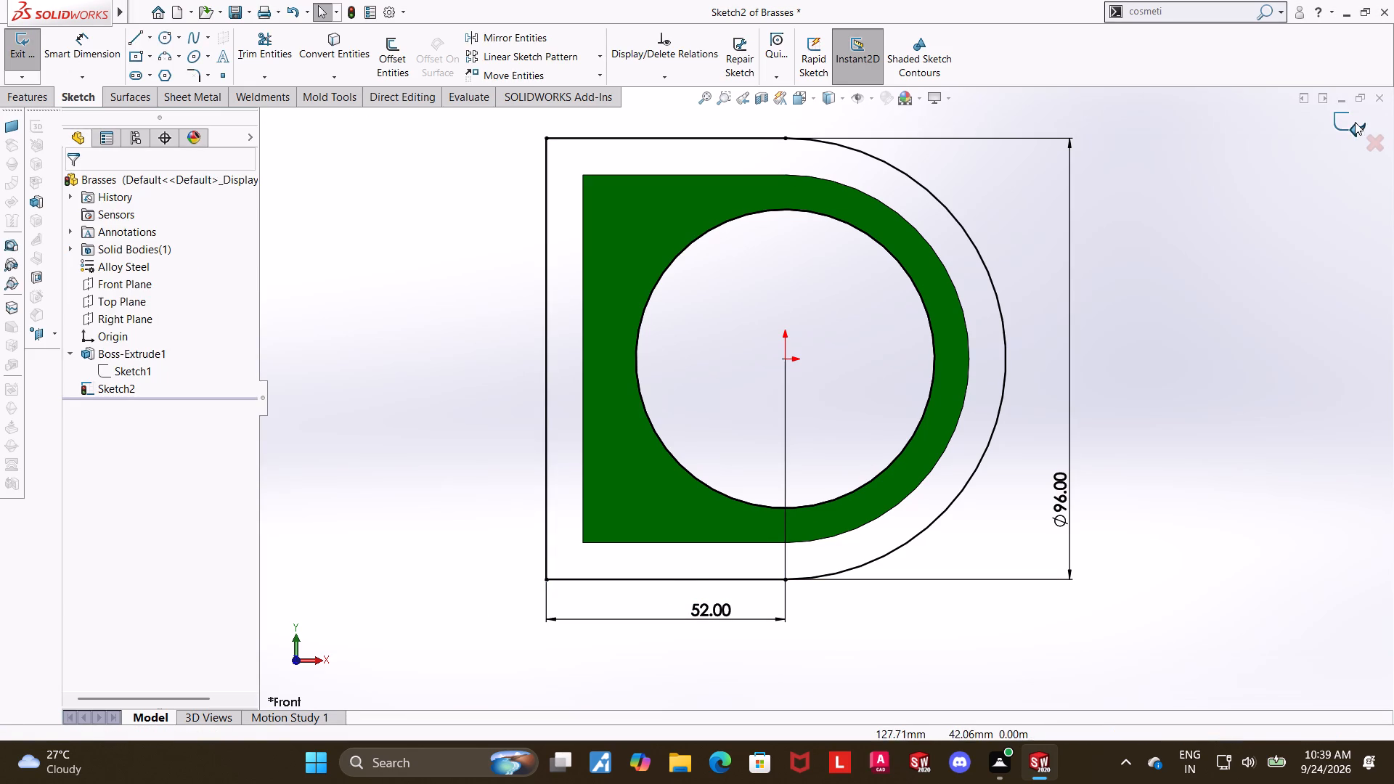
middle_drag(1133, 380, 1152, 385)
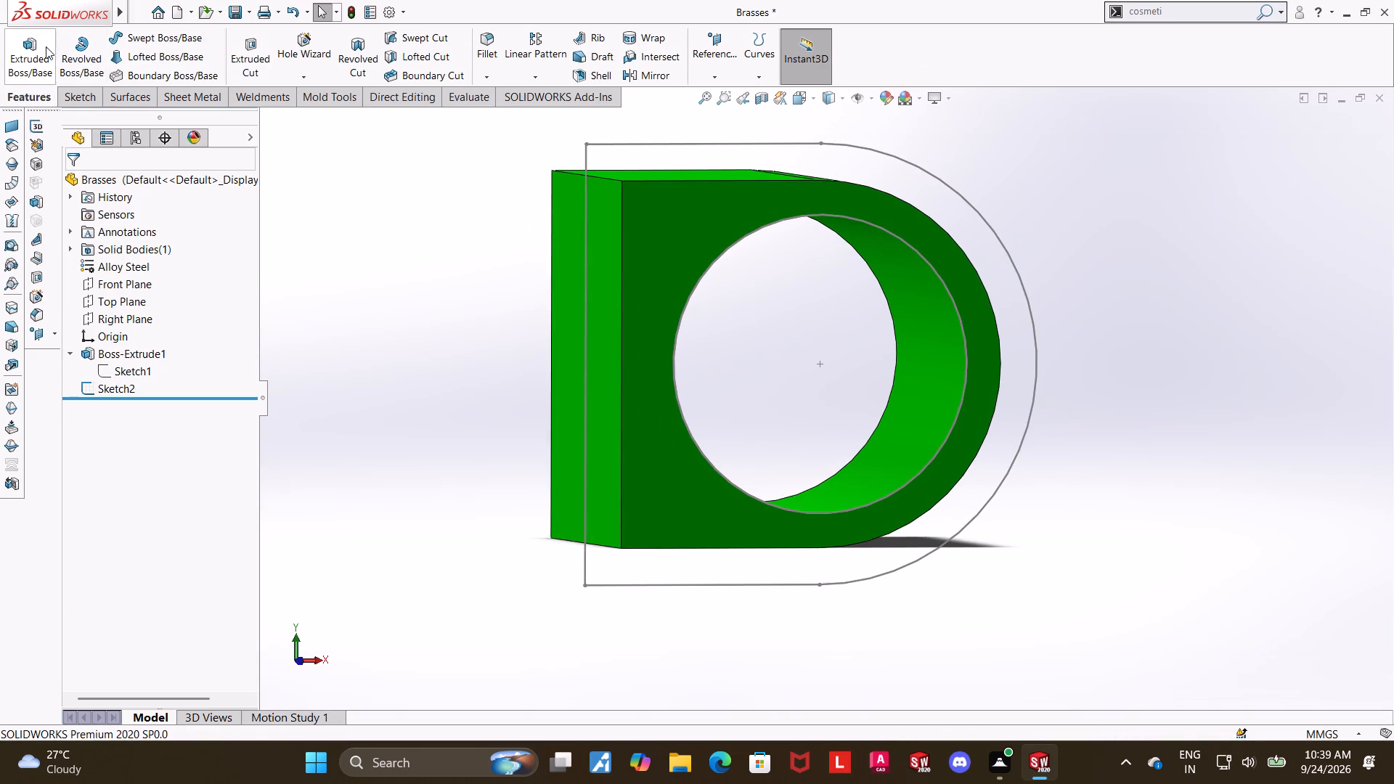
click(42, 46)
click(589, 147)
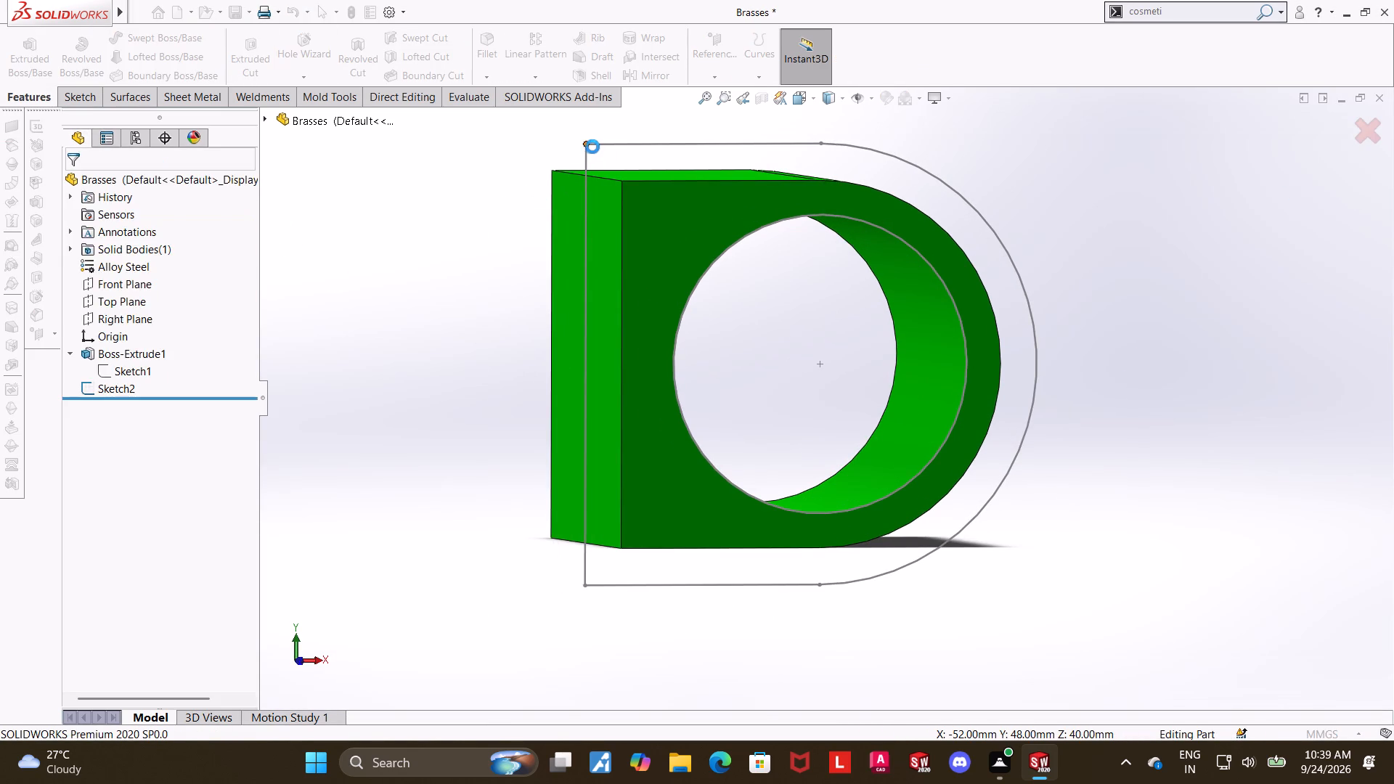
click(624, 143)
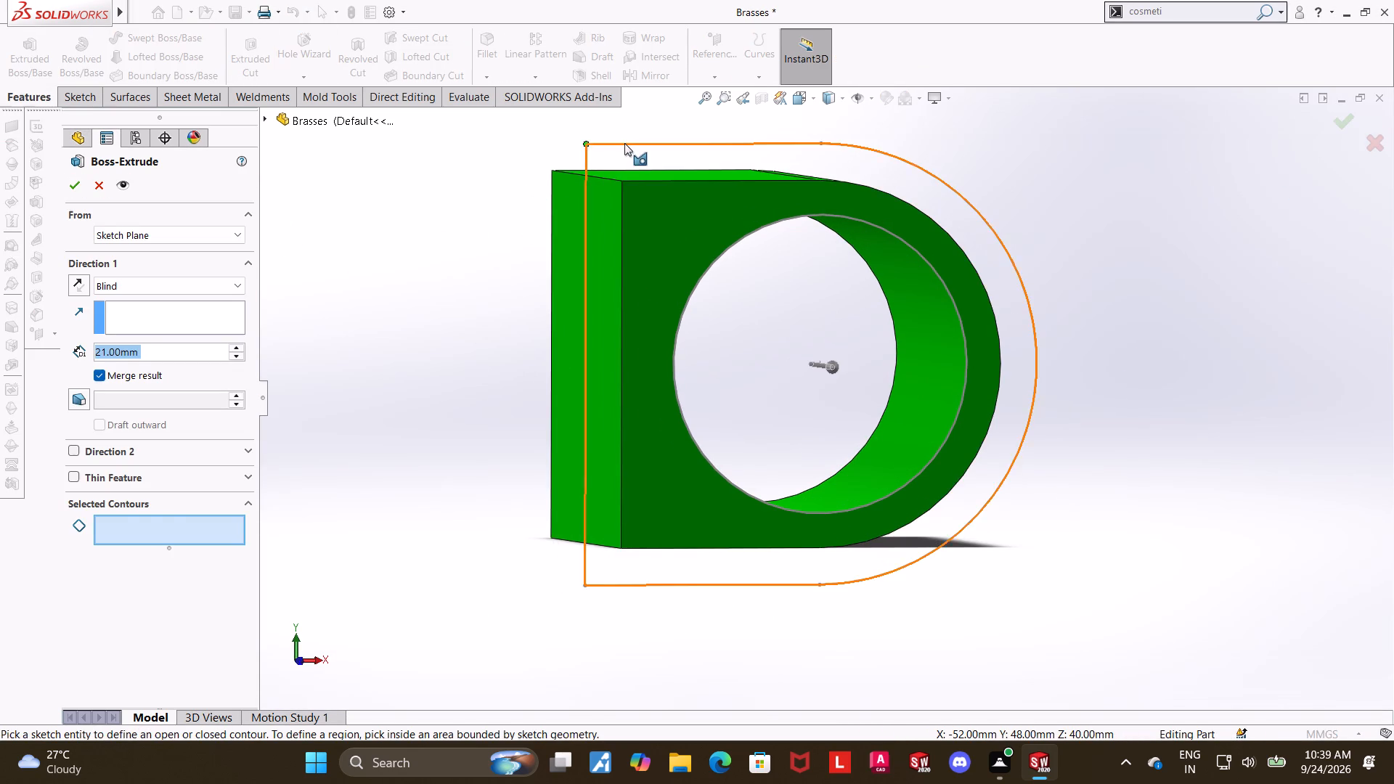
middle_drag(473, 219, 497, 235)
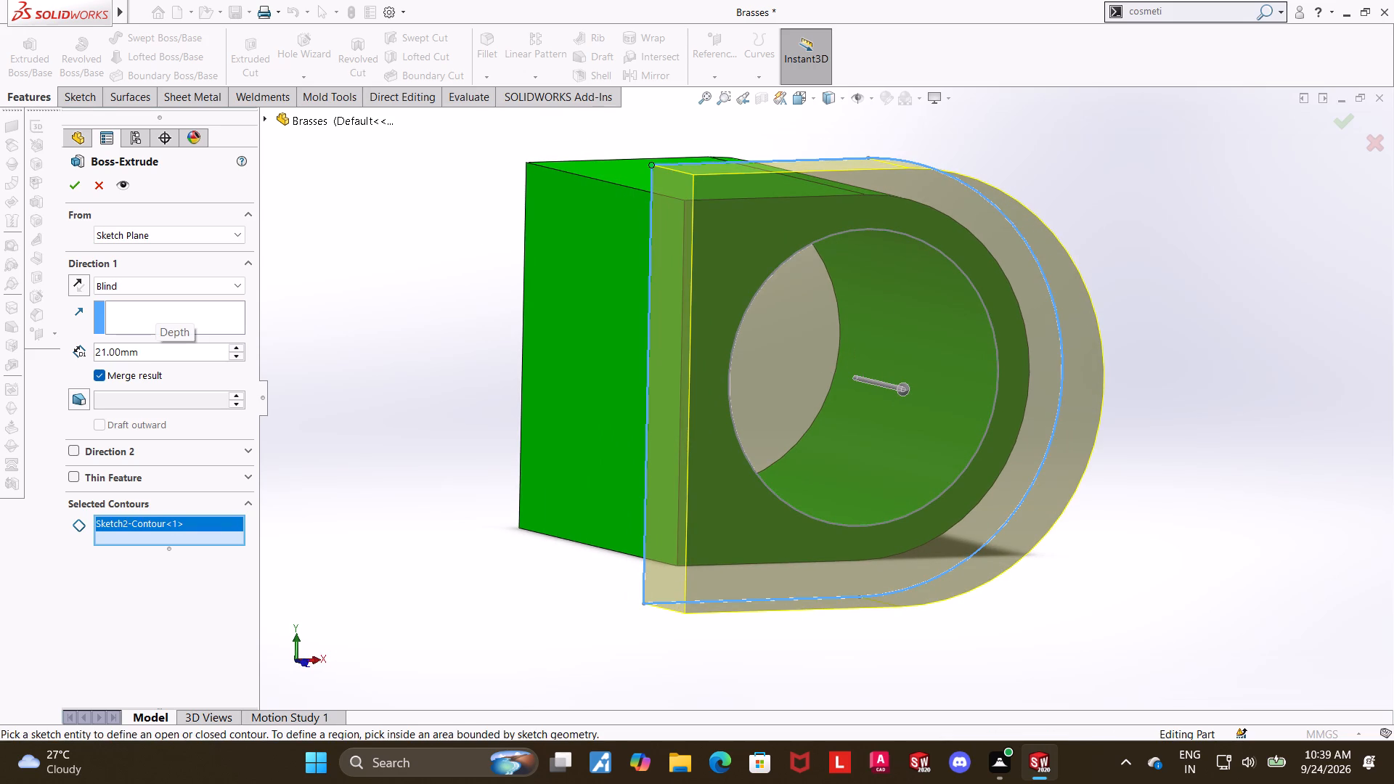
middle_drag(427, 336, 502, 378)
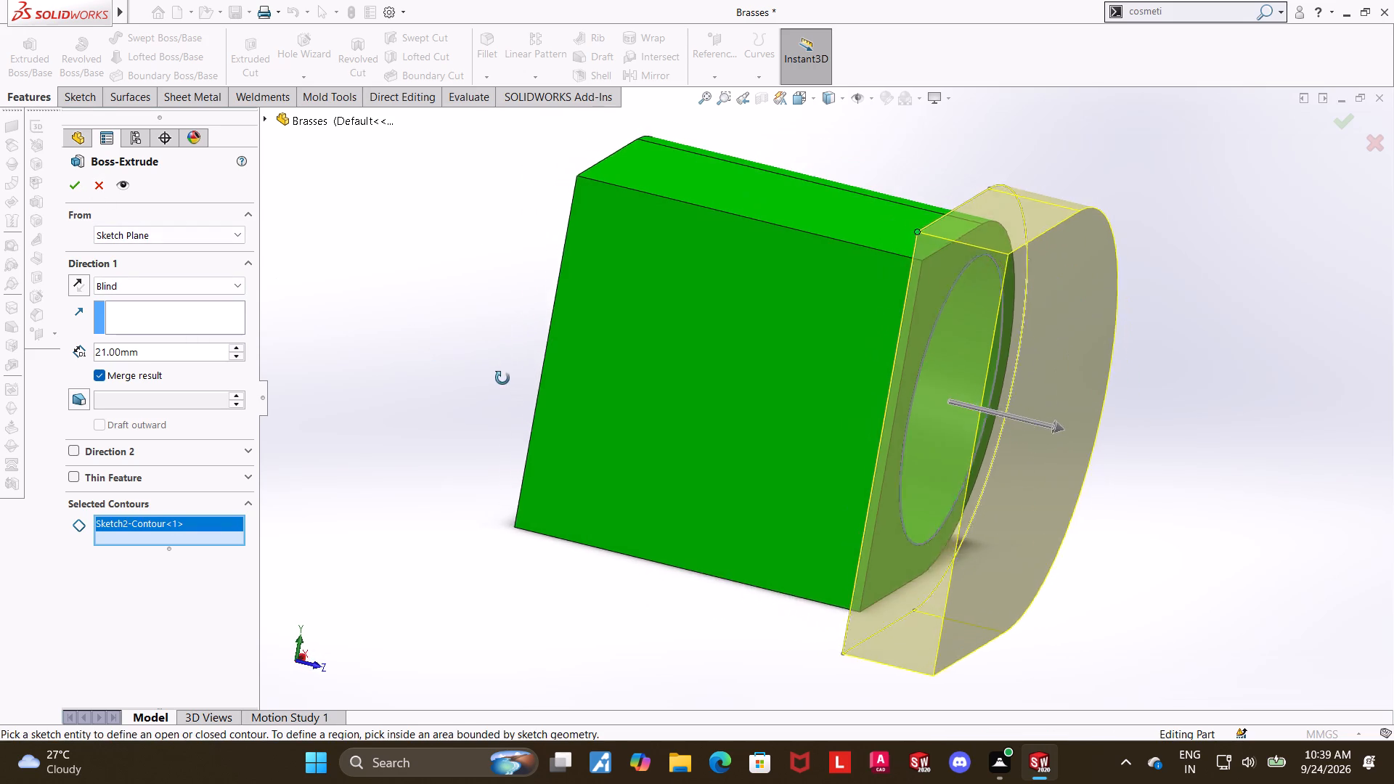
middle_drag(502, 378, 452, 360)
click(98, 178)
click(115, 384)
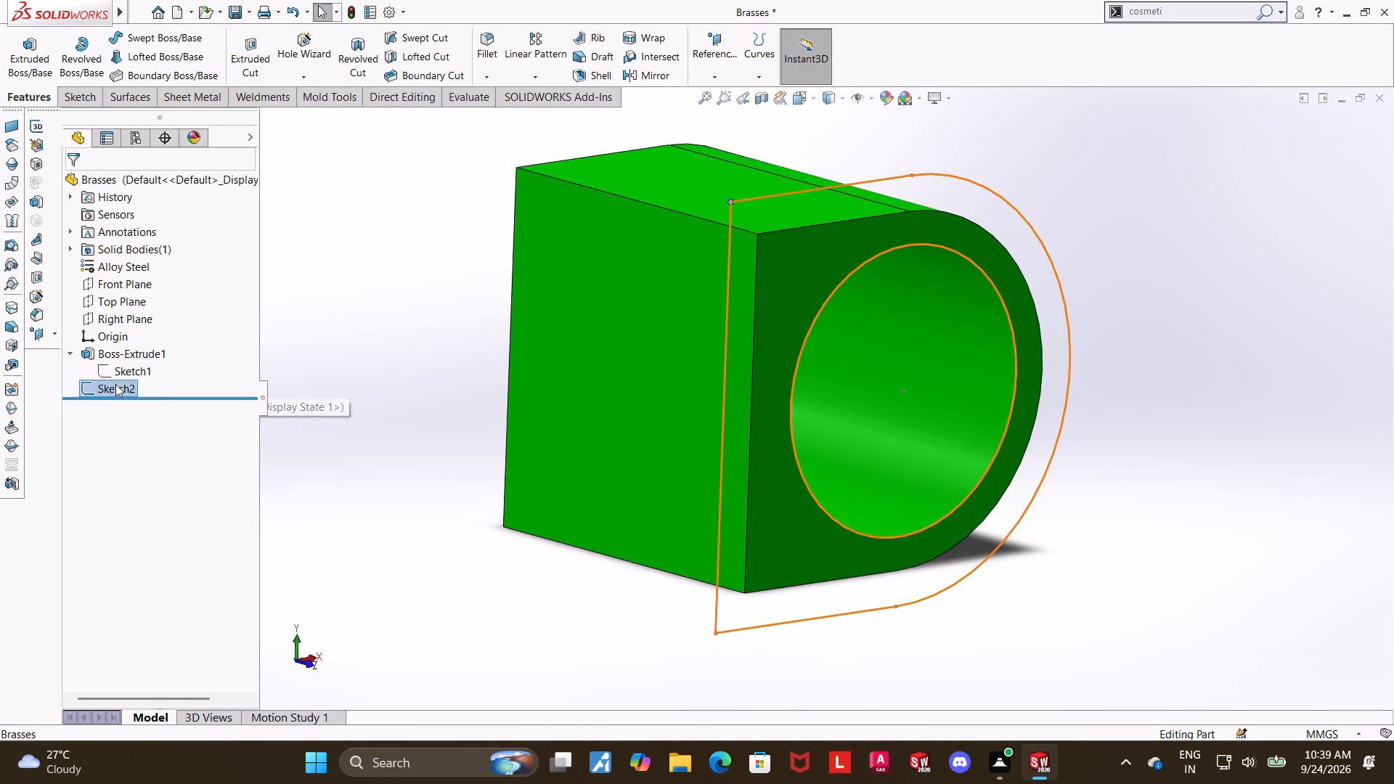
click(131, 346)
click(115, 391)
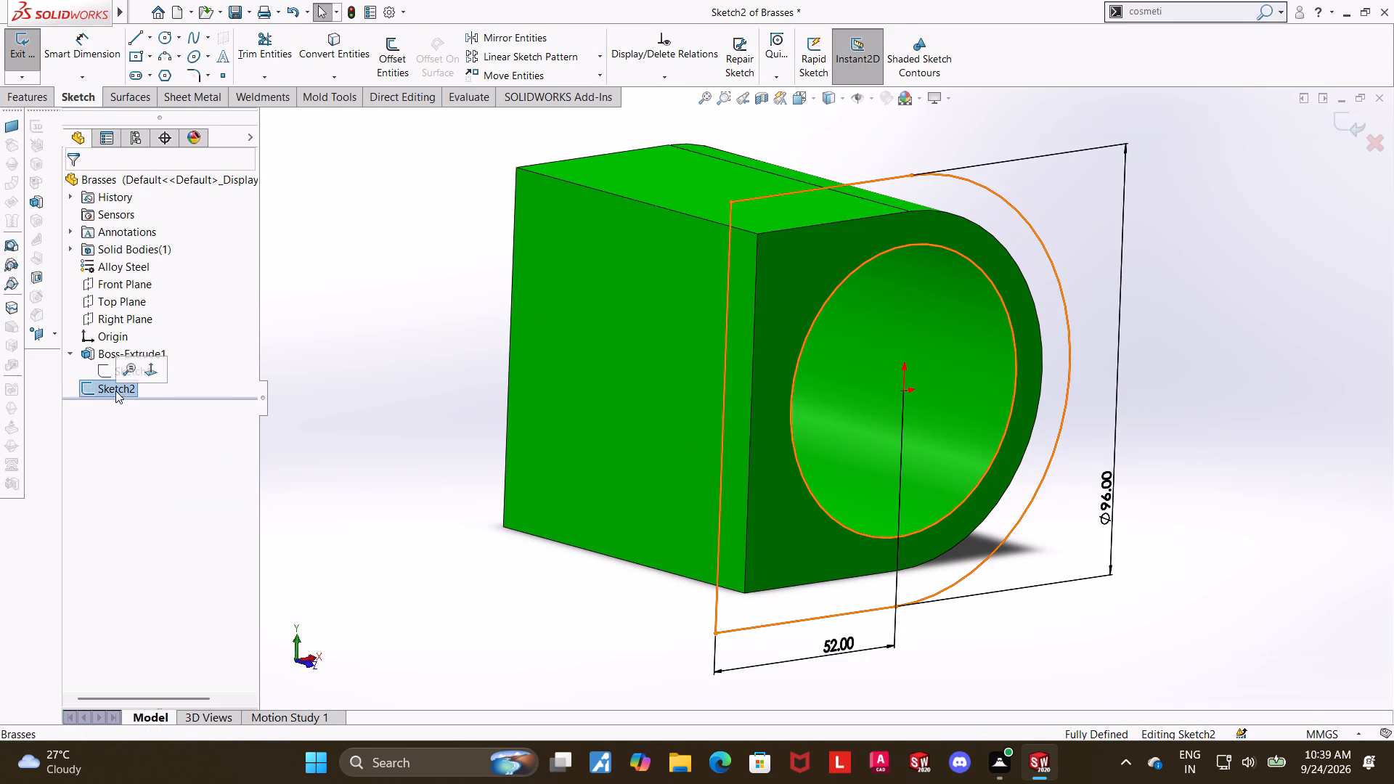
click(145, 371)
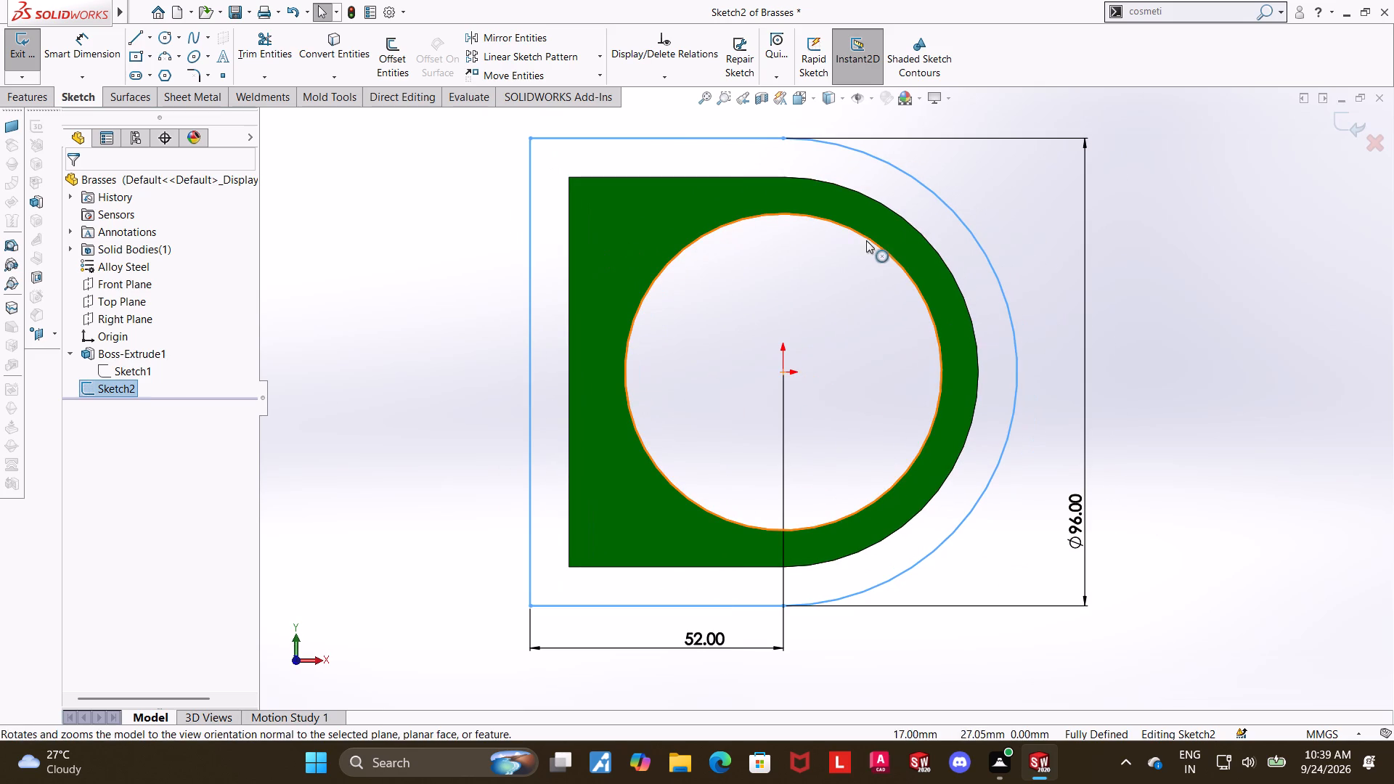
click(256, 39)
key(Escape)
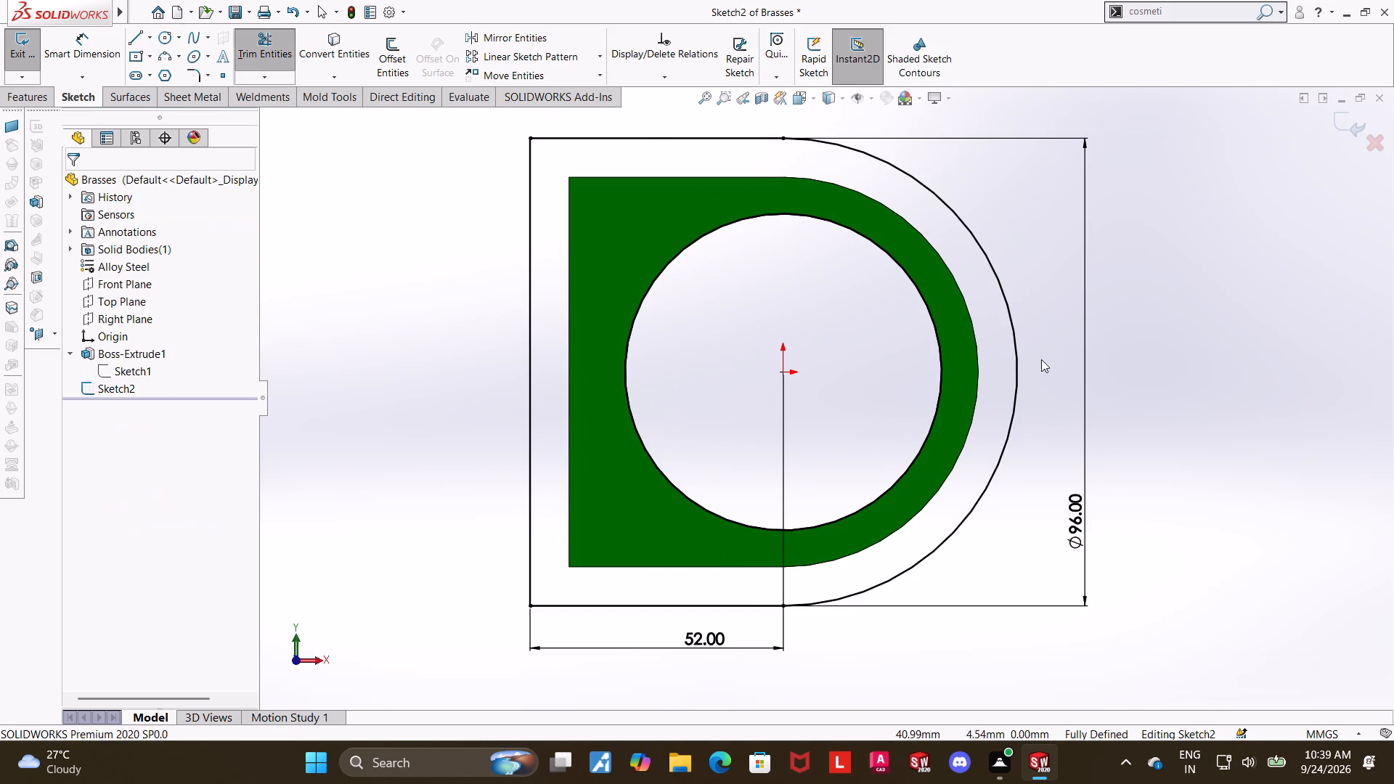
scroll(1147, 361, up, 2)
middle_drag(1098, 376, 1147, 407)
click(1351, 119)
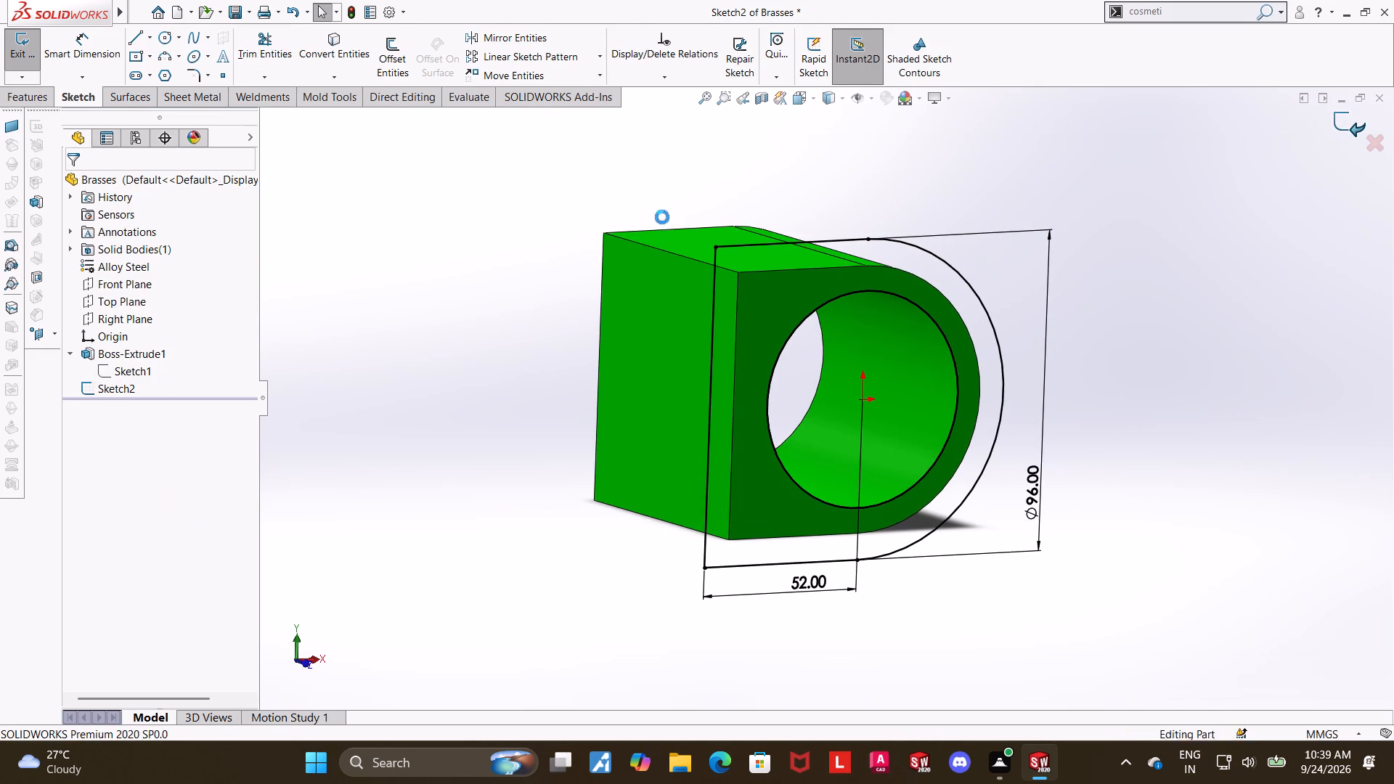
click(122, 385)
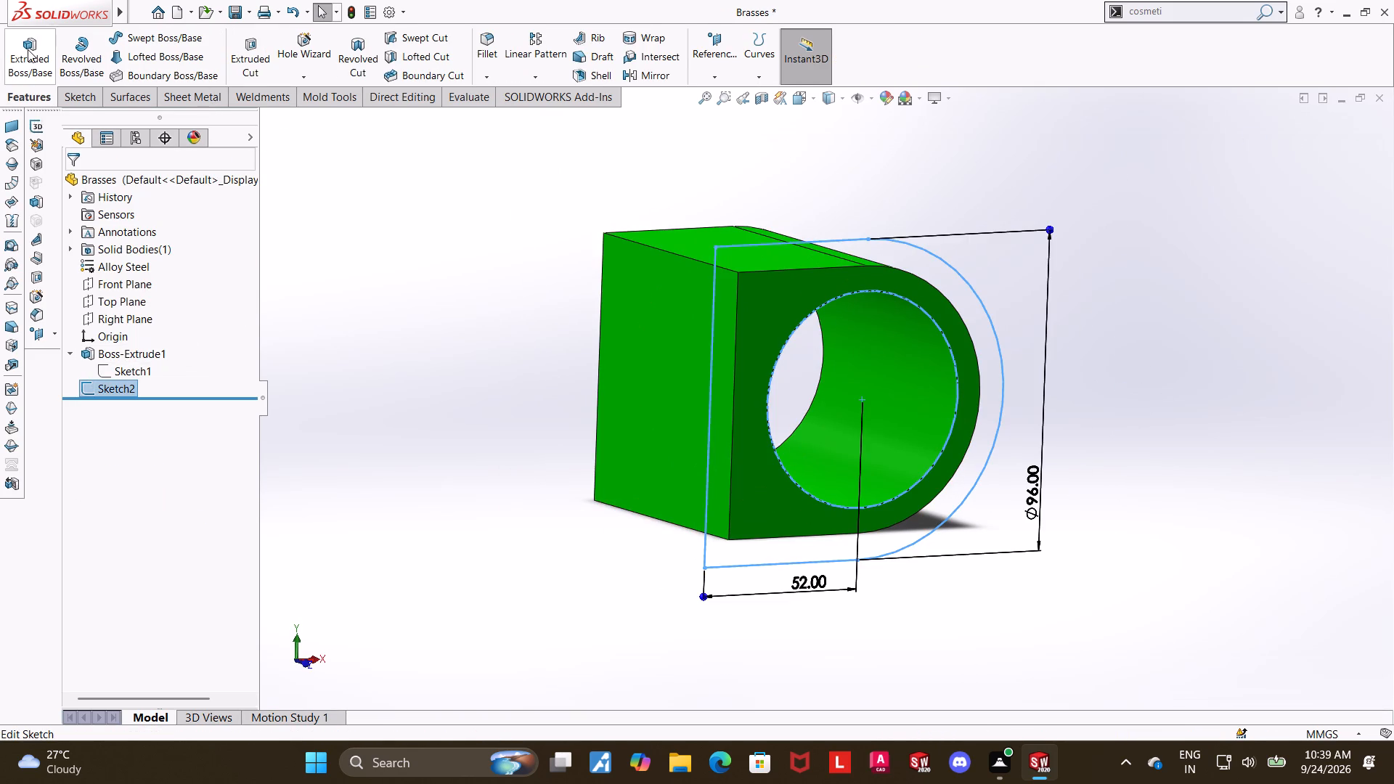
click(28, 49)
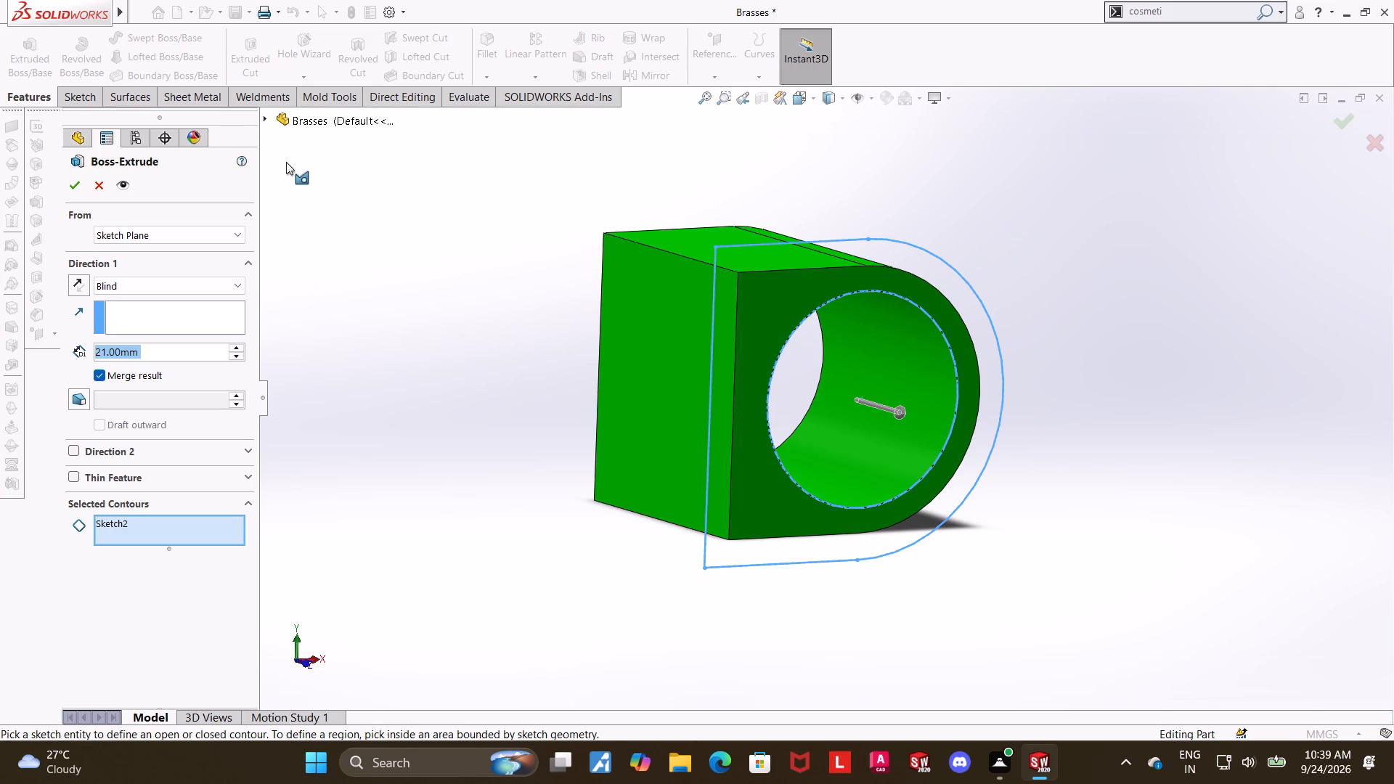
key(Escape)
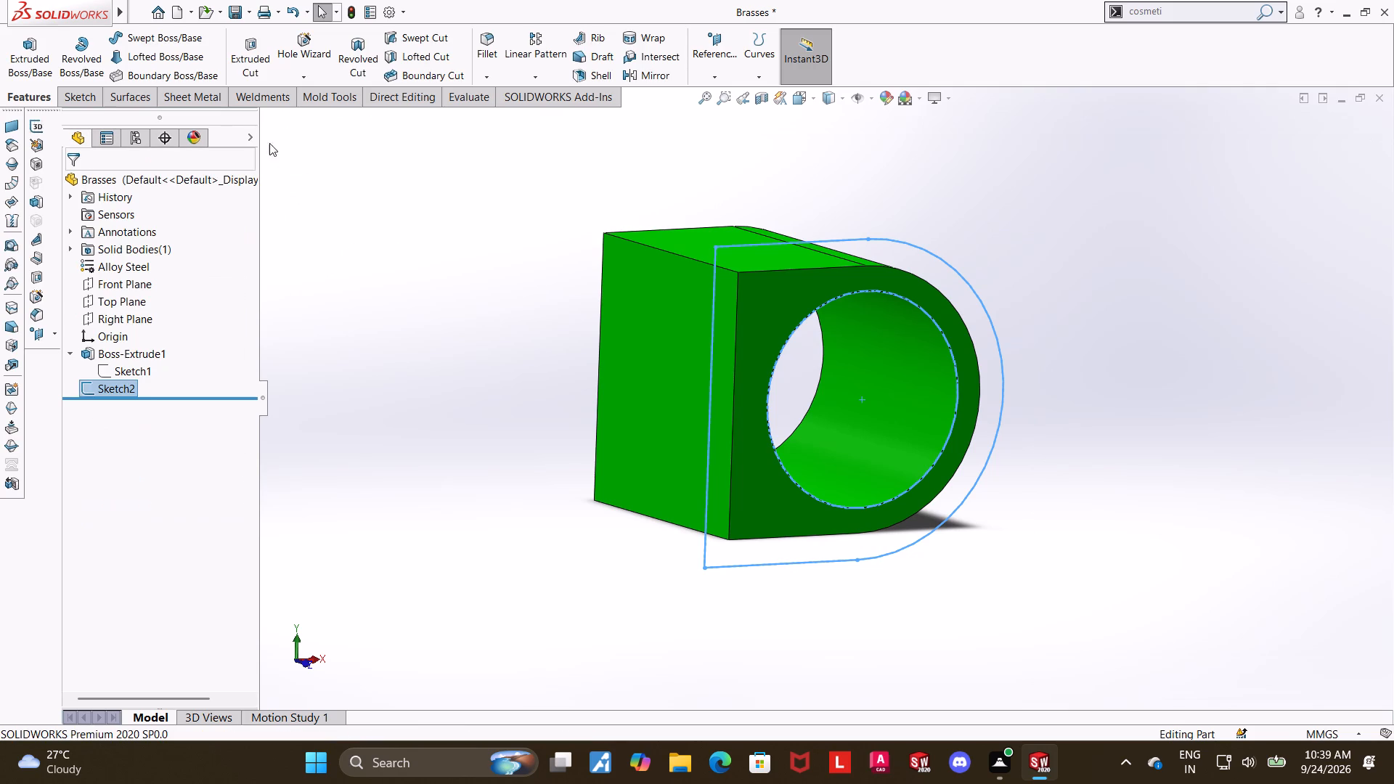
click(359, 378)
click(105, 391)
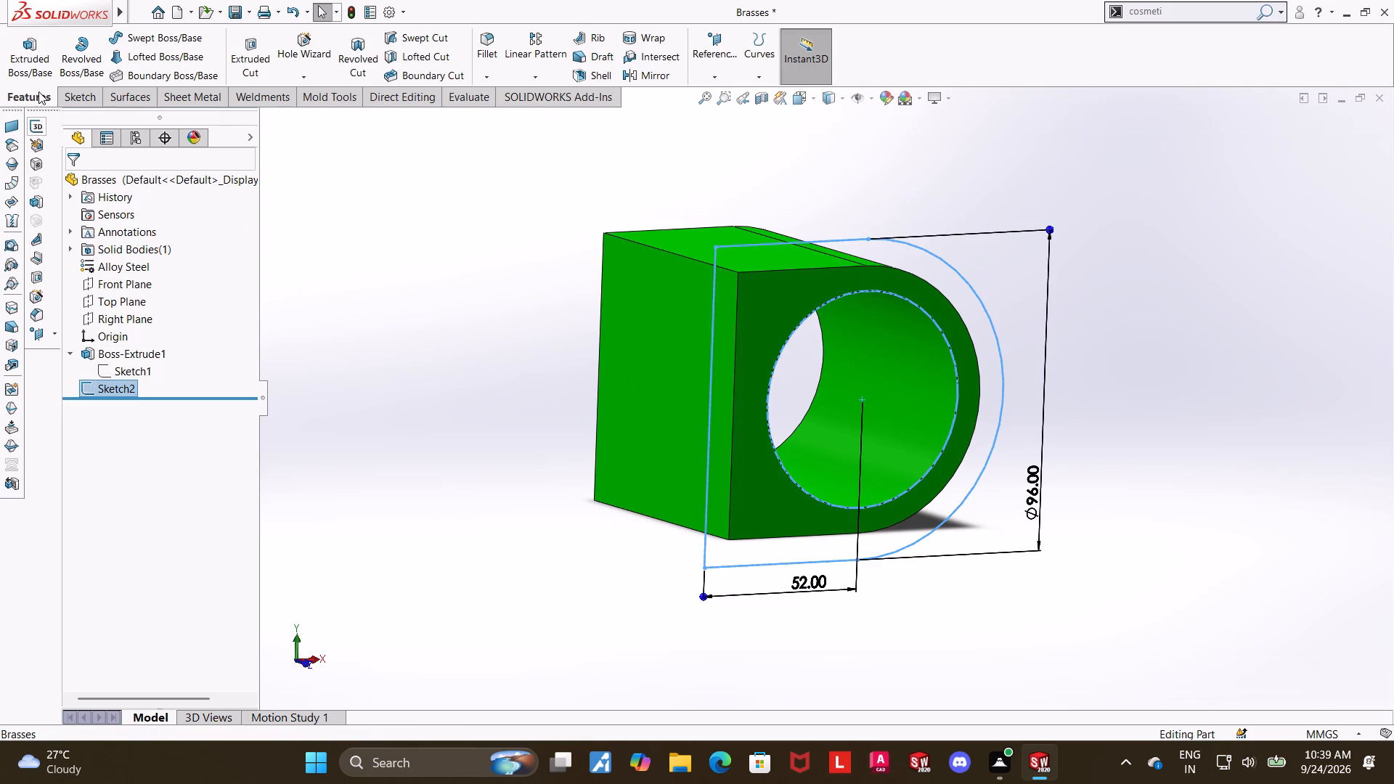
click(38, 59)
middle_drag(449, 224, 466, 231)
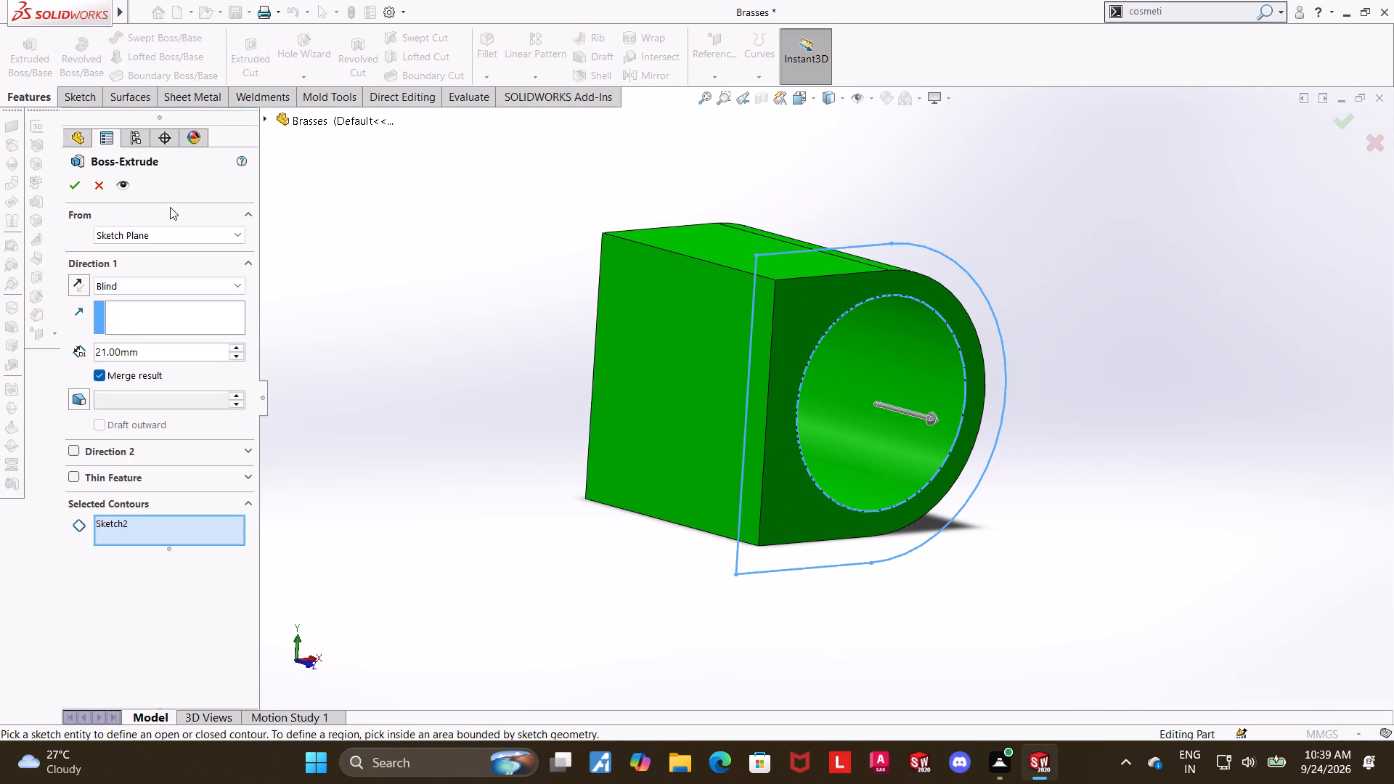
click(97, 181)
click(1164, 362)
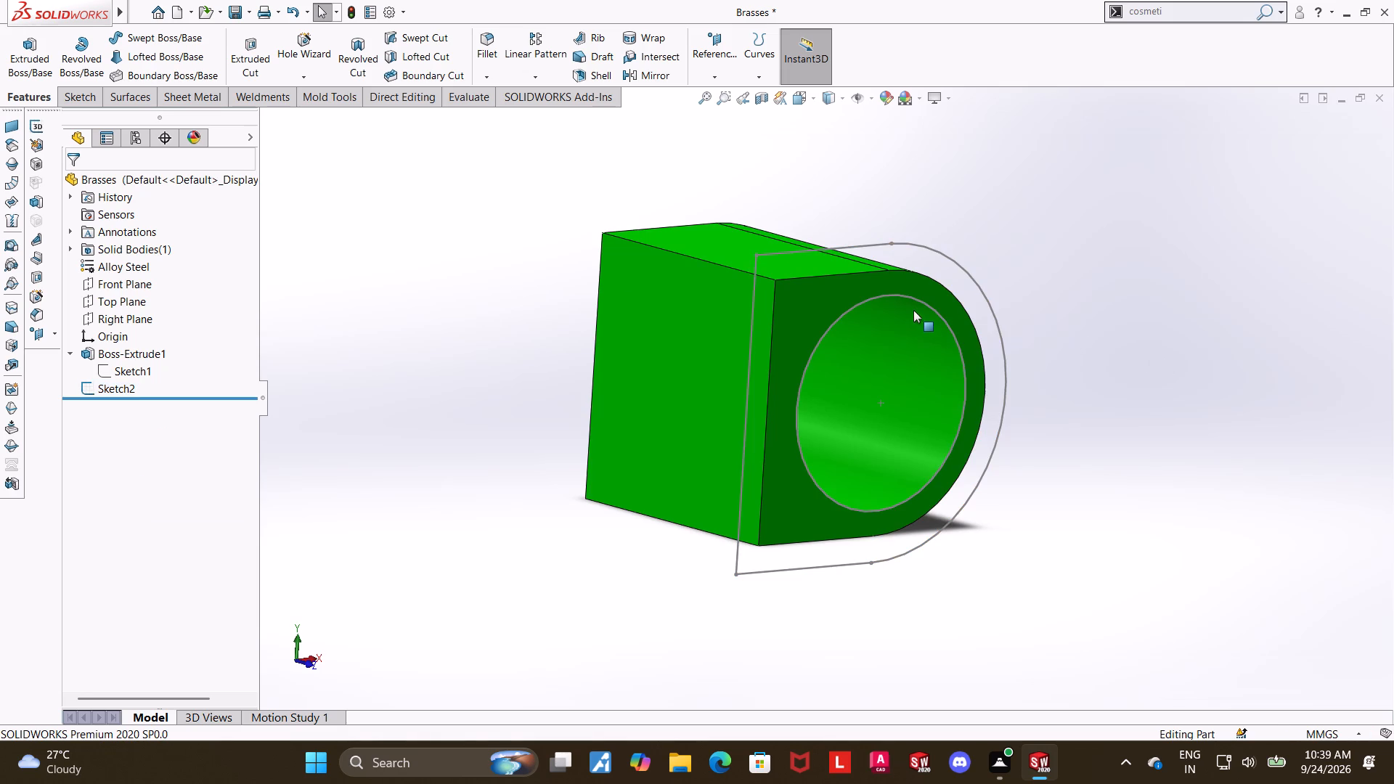
Reopen the flange sketch for editing and trim away its inner circle.
click(86, 385)
click(105, 340)
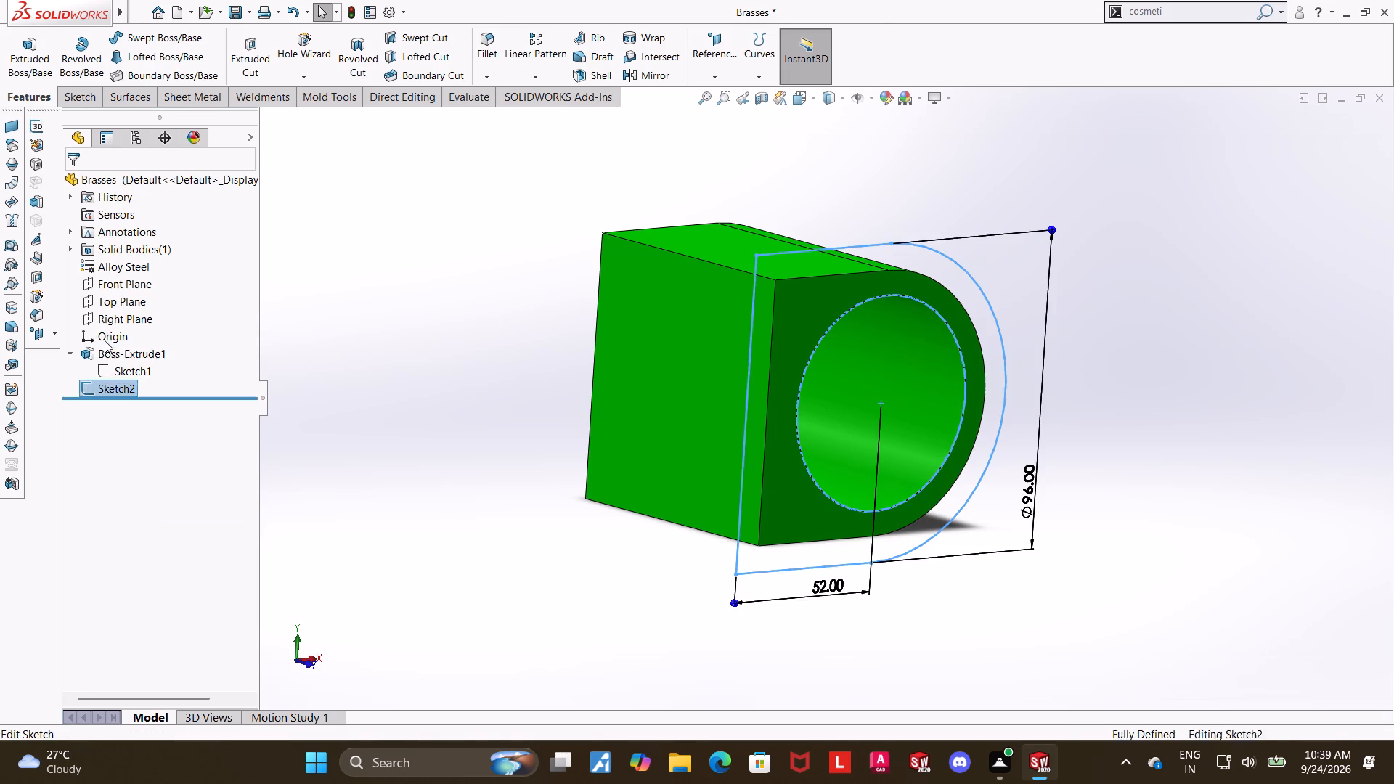
click(113, 391)
click(143, 364)
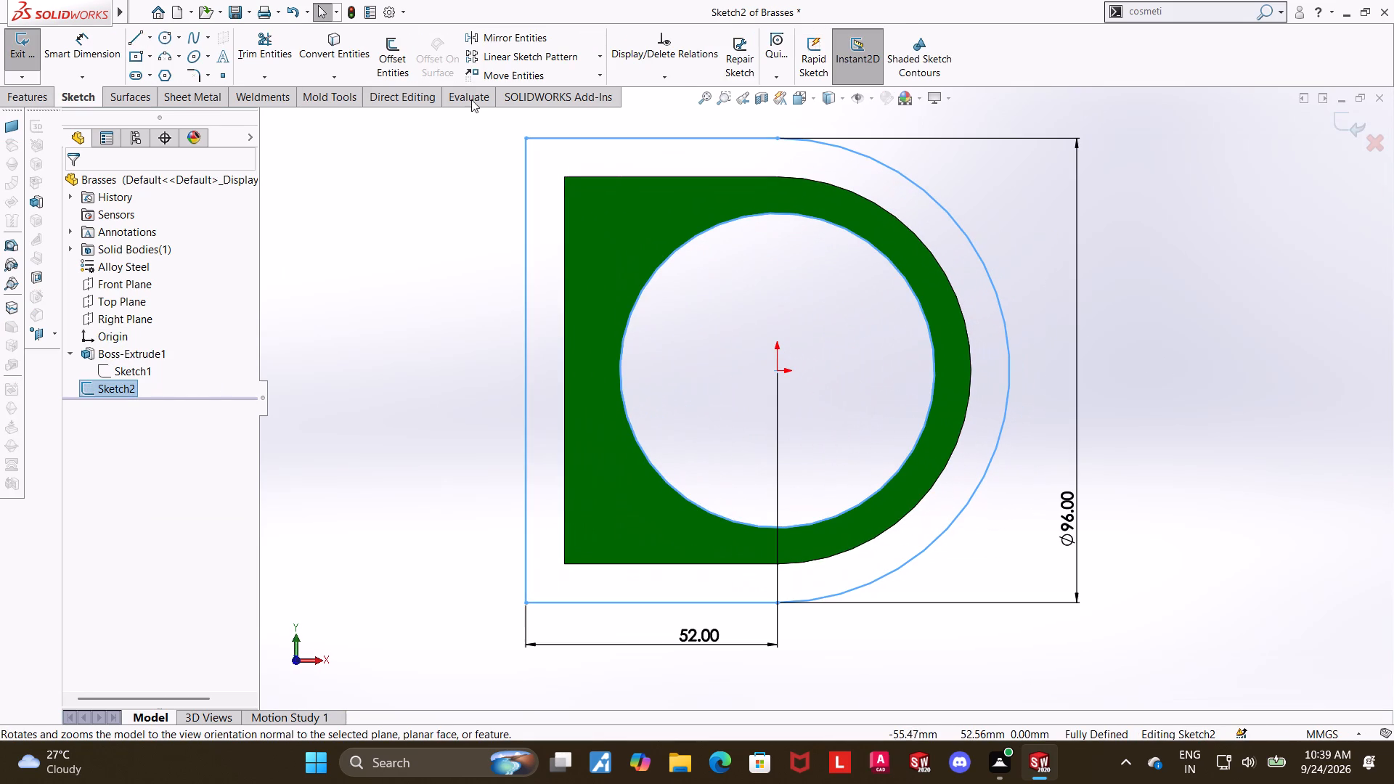
click(274, 50)
drag(676, 269, 652, 234)
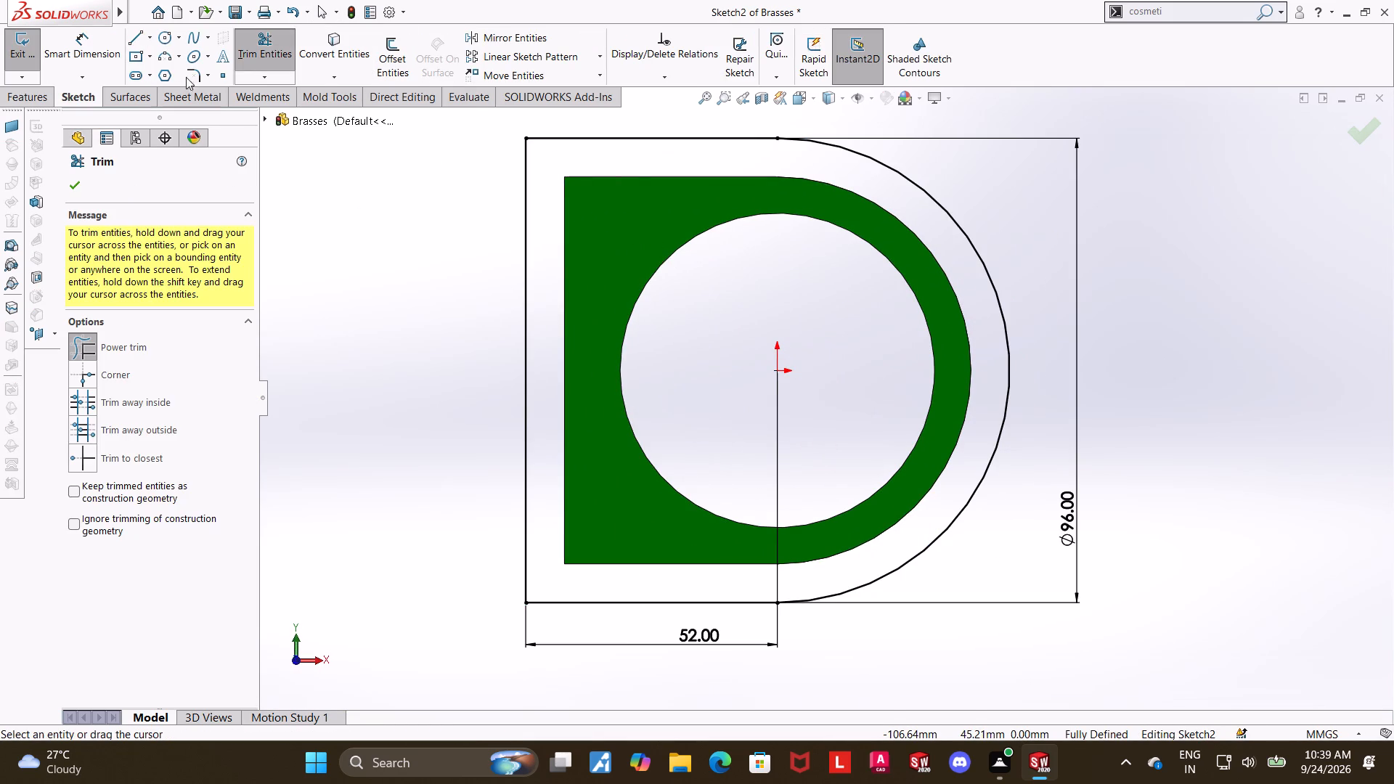
key(Escape)
Convert the body's circular bore edge into the flange sketch and exit the sketch.
click(346, 38)
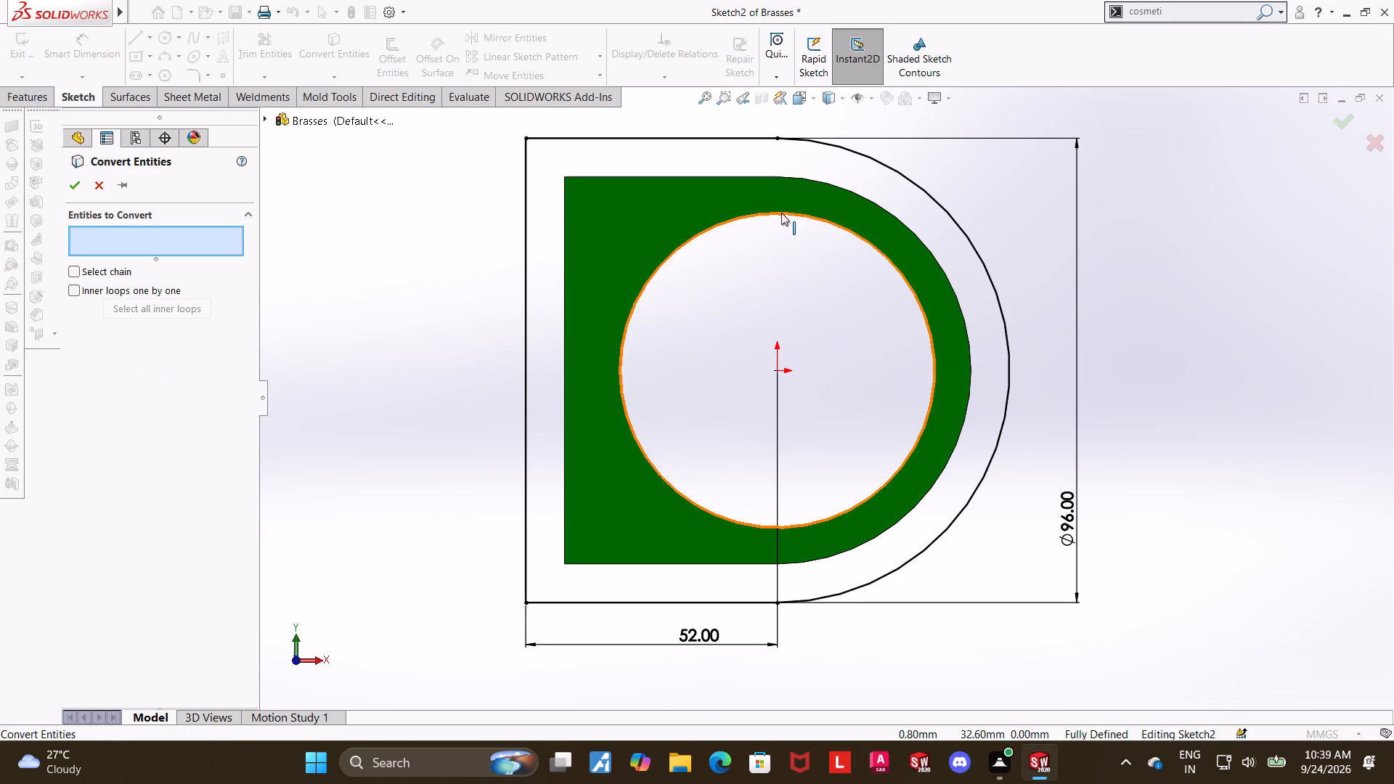
click(781, 213)
click(69, 184)
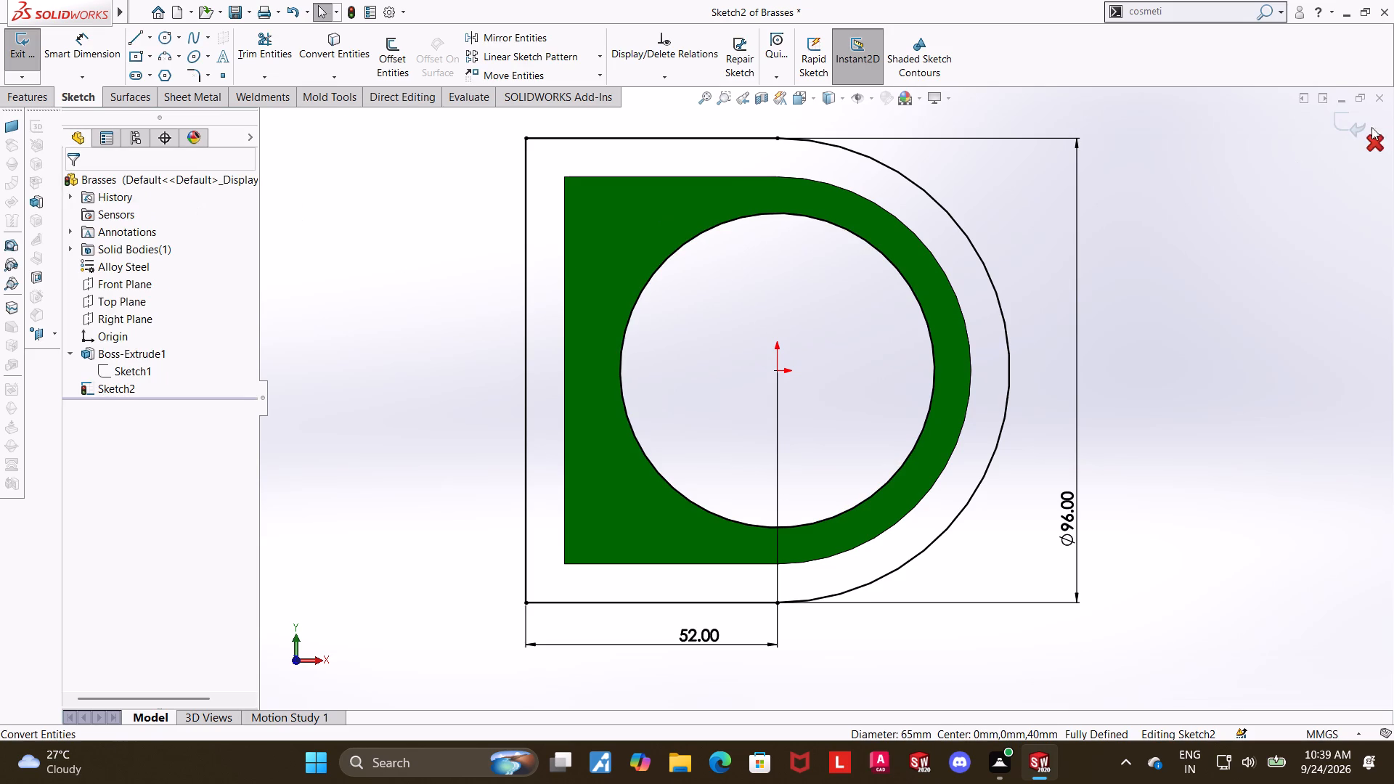
click(1339, 126)
Extrude the flange sketch as a blind boss 12.5 mm deep, merged with the body.
middle_drag(1193, 228, 1235, 277)
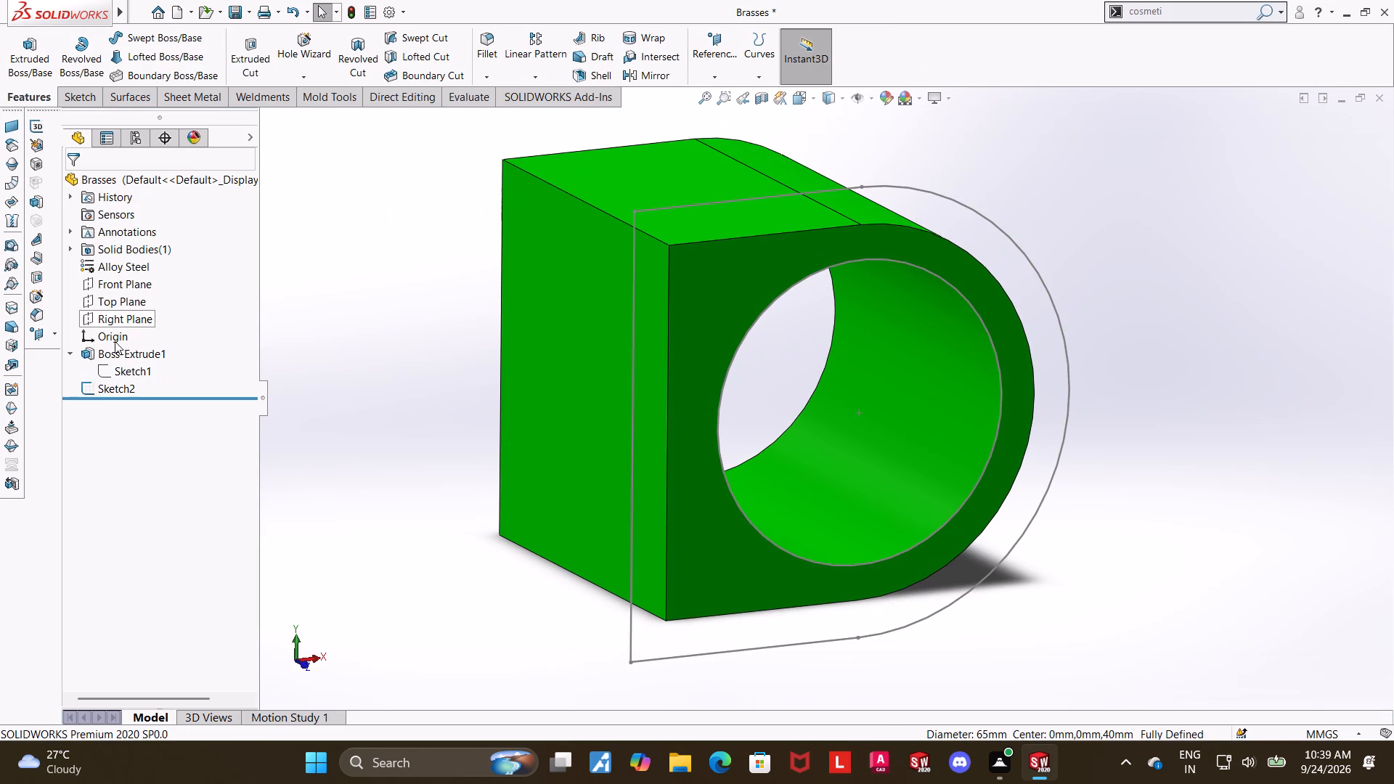
click(105, 386)
click(36, 57)
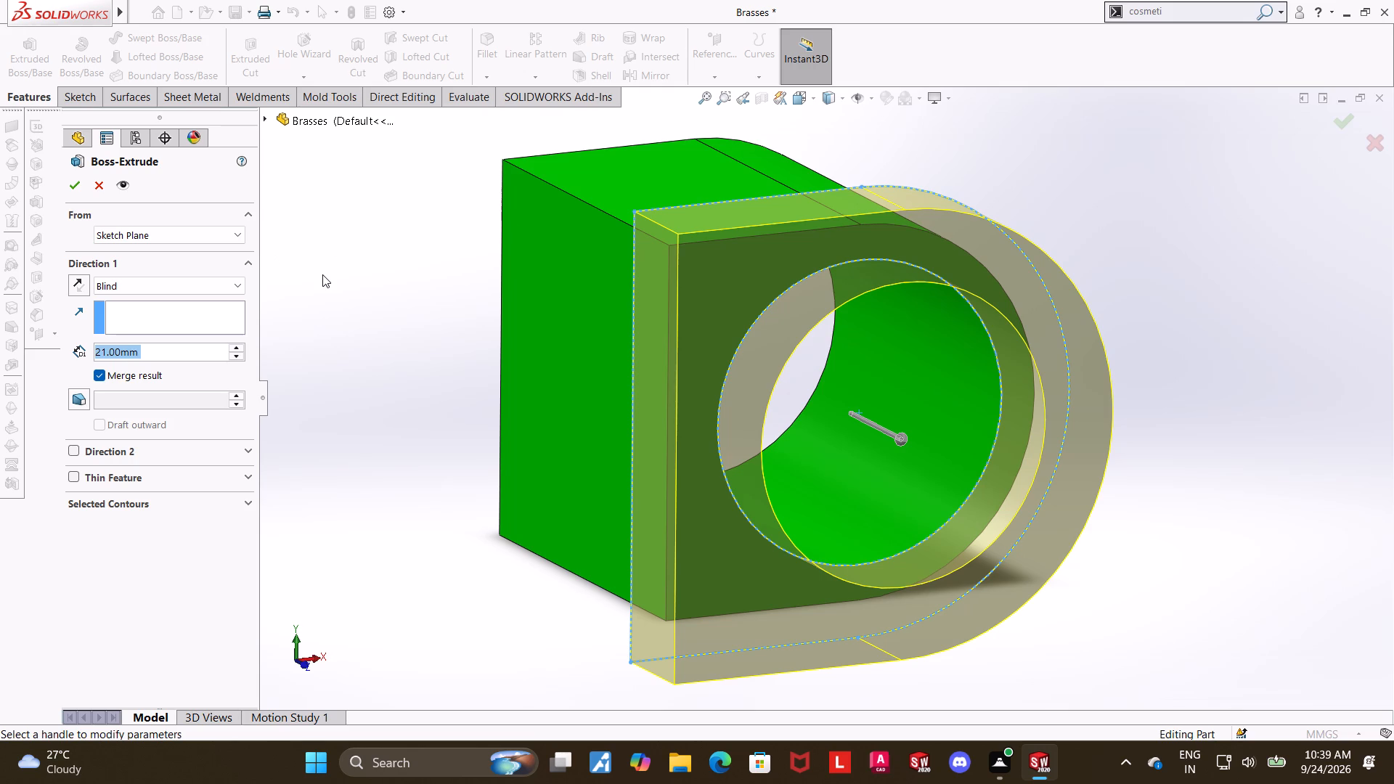
text(12.5)
key(Return)
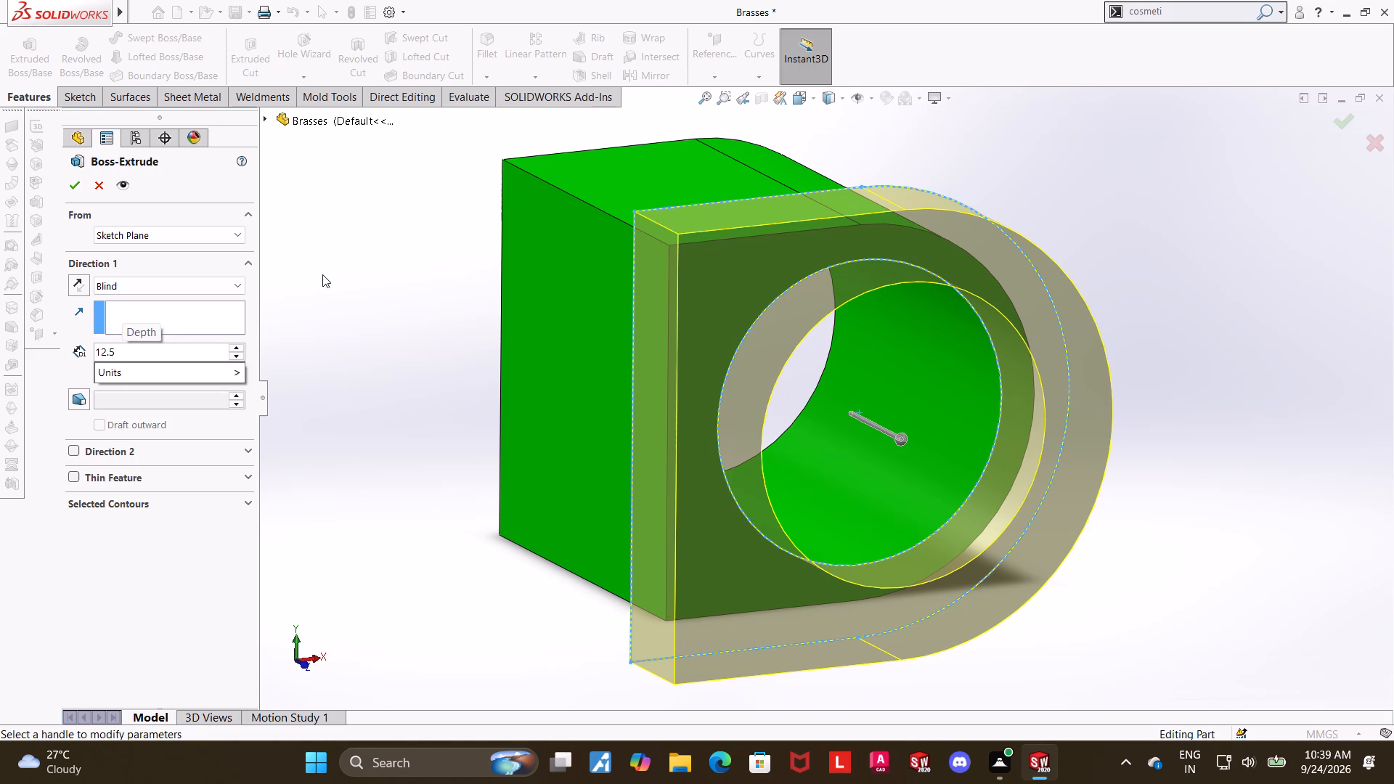
click(73, 183)
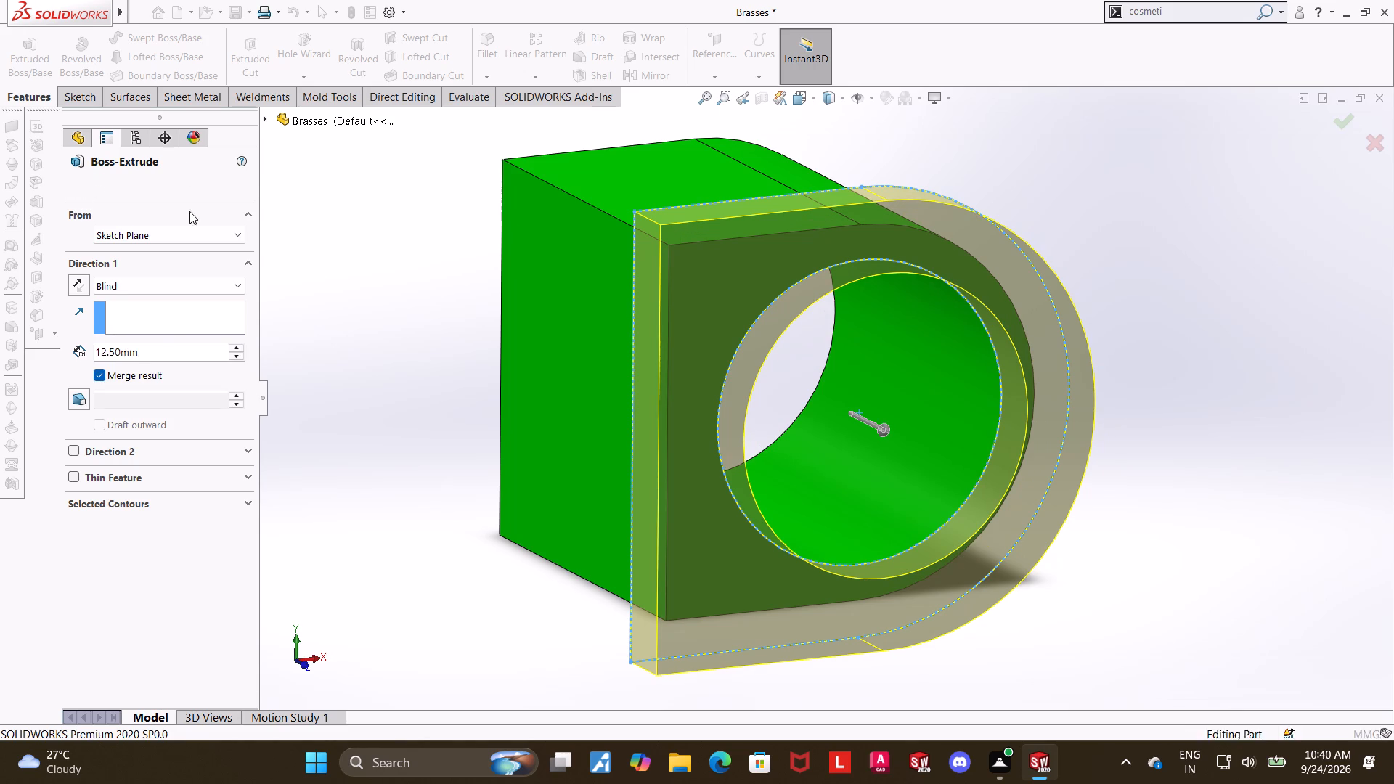
click(357, 315)
scroll(357, 315, up, 3)
scroll(531, 287, down, 2)
middle_drag(506, 332, 531, 331)
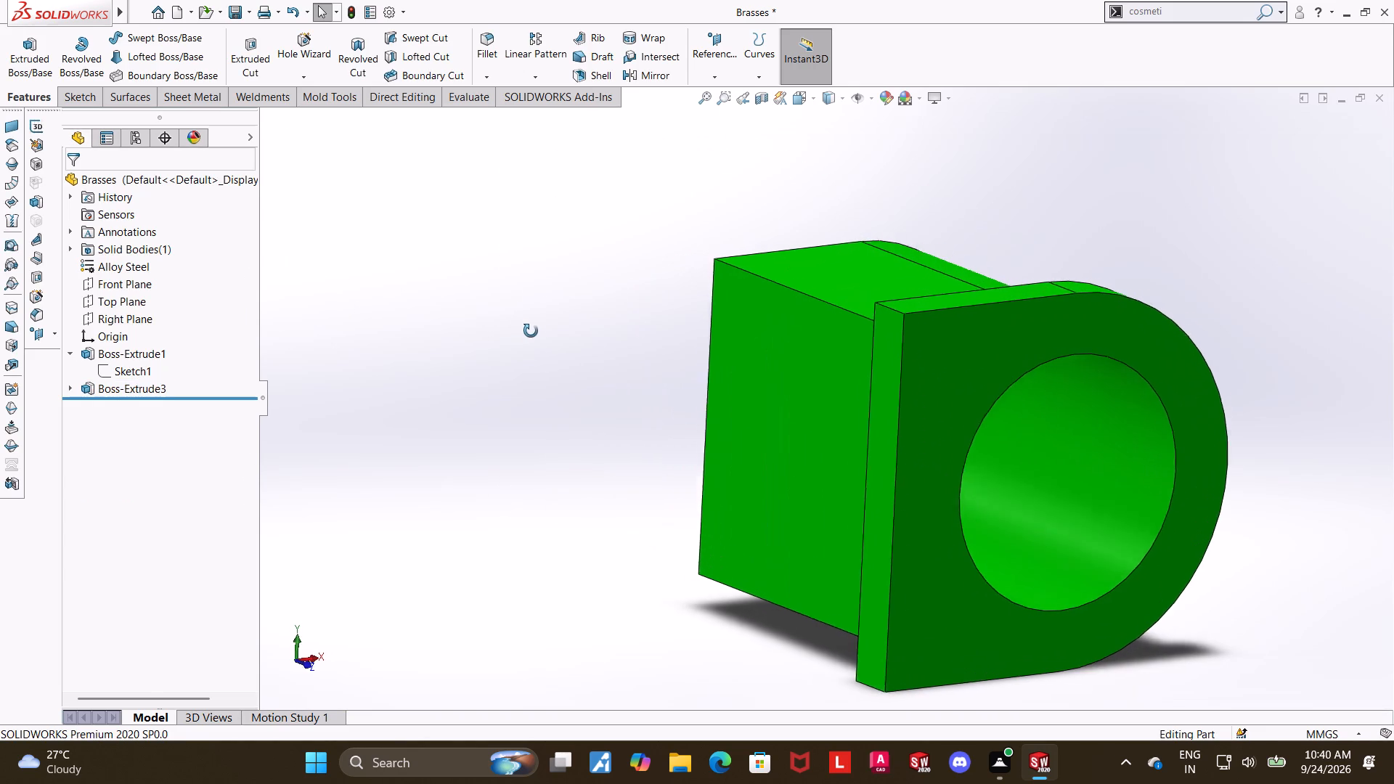
middle_drag(531, 331, 540, 331)
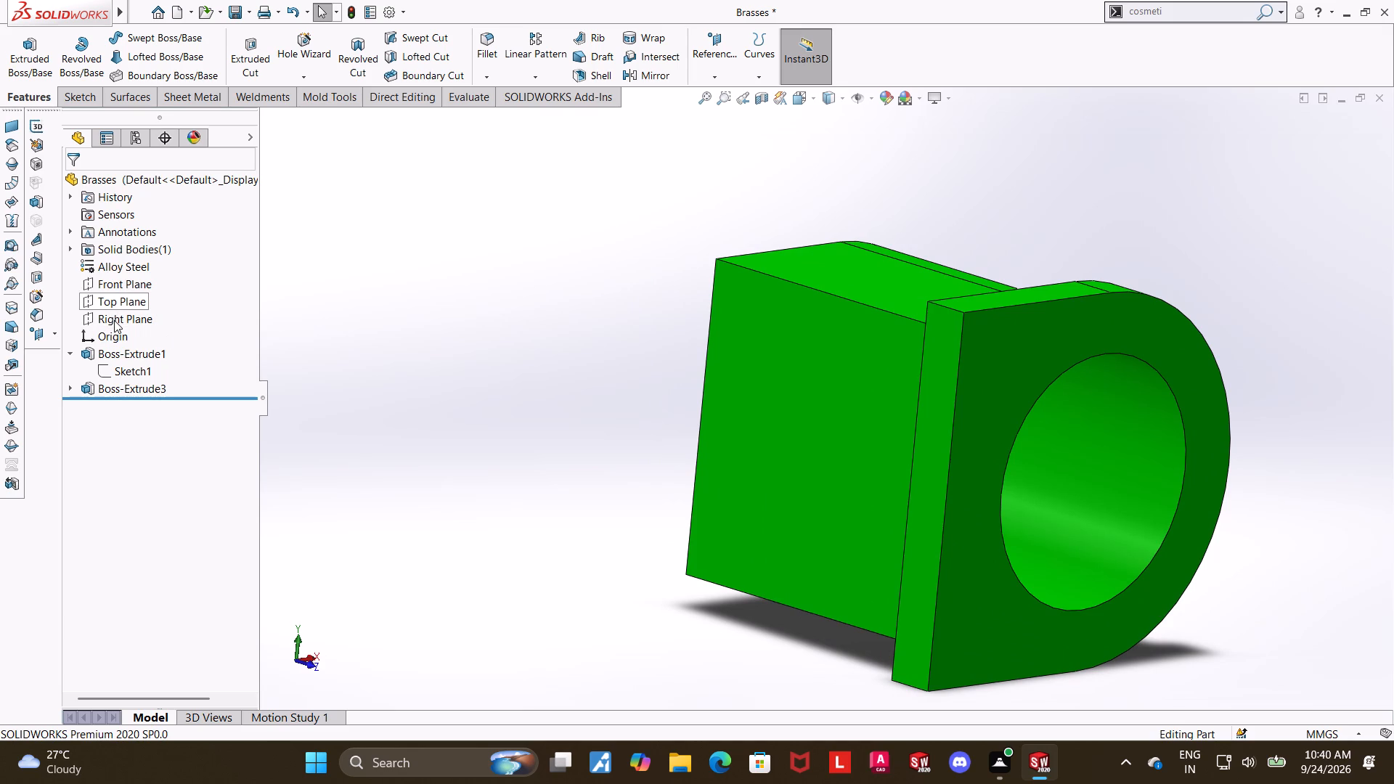
Mirror the flange extrusion about the Front Plane to the opposite end of the body.
click(115, 286)
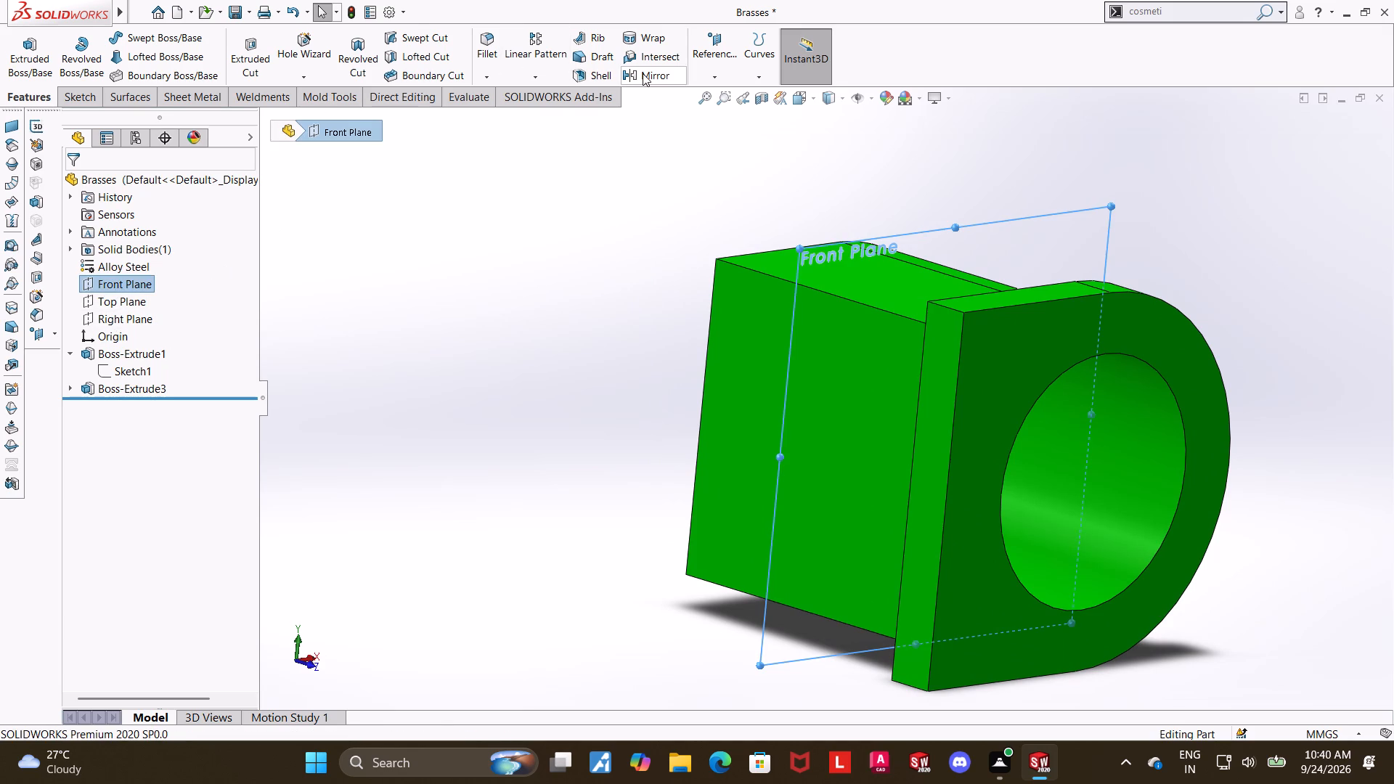
click(643, 73)
click(261, 120)
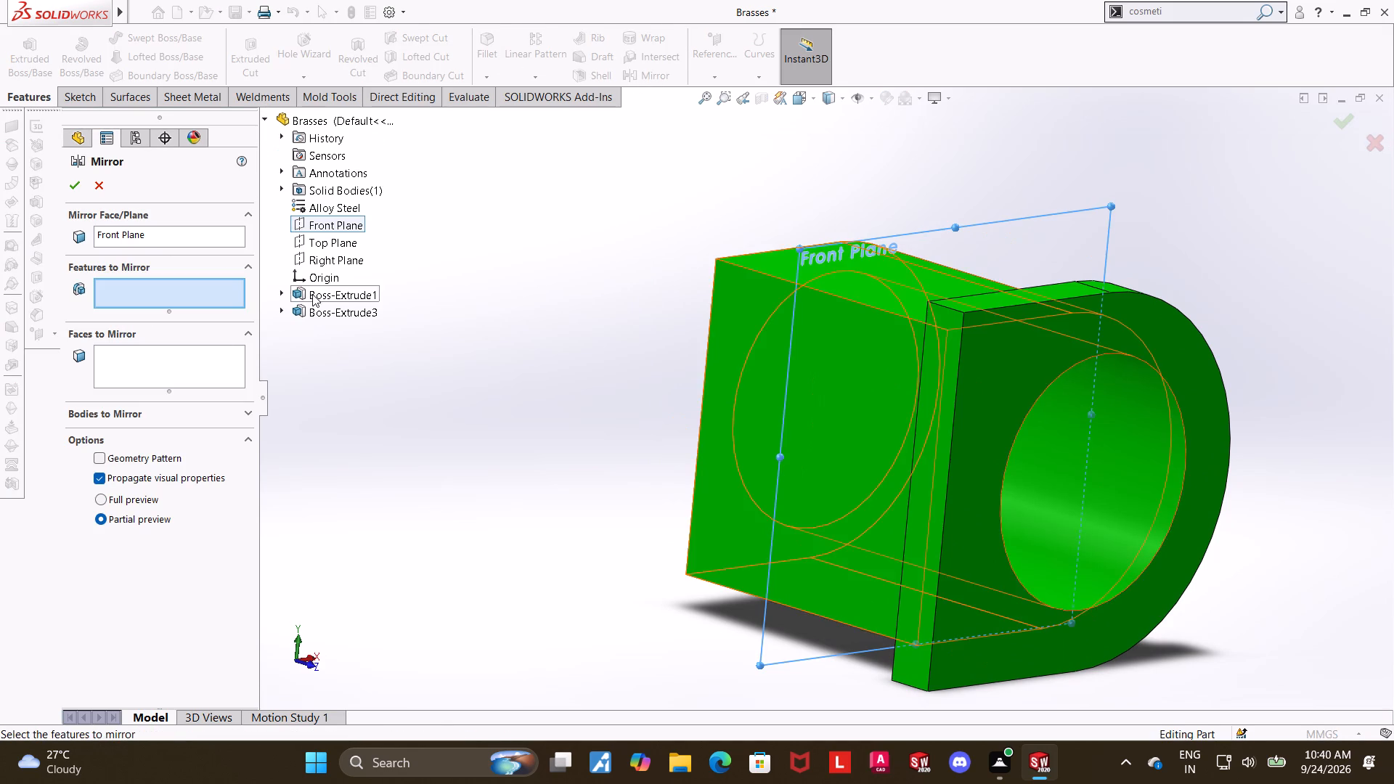
click(319, 308)
click(78, 185)
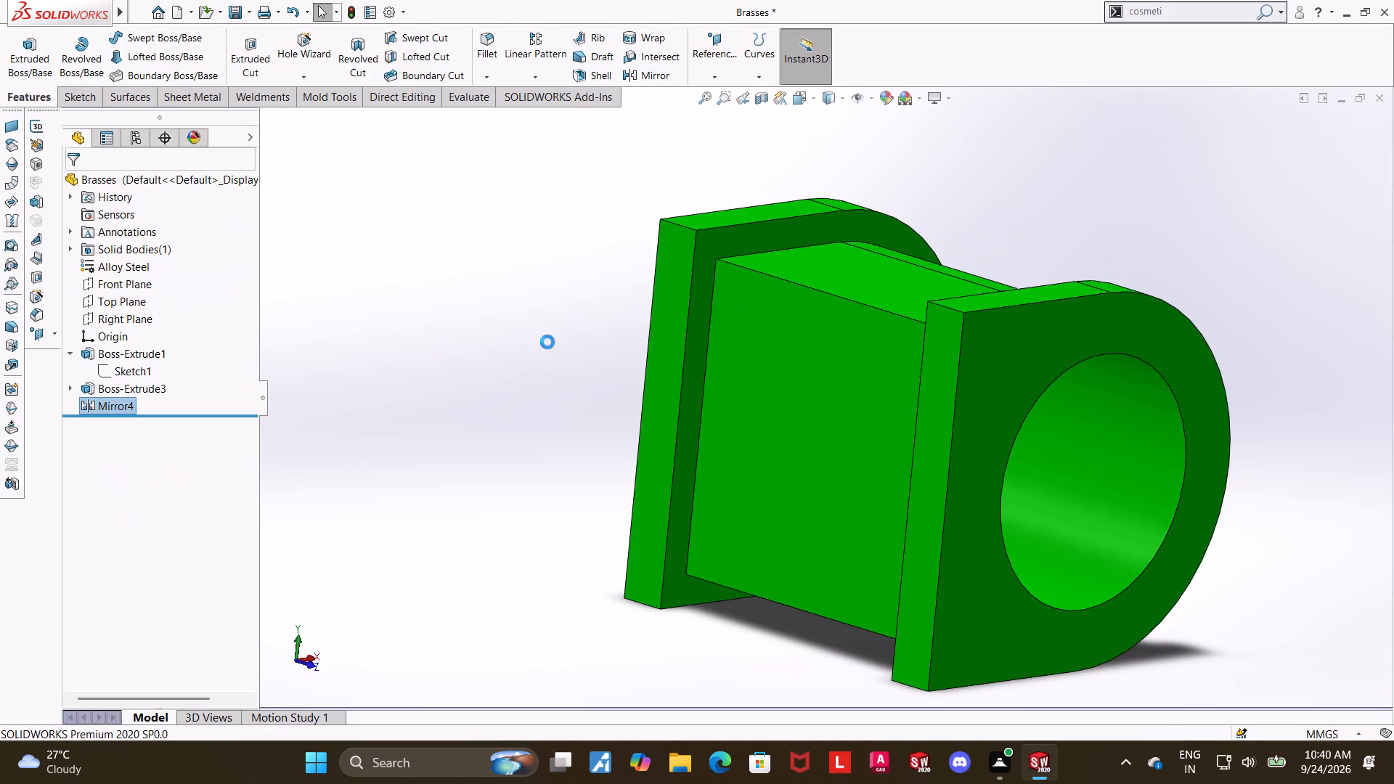
click(547, 342)
scroll(531, 361, up, 5)
scroll(963, 420, down, 3)
Save the Brasses part and return to the crosshead assembly, dismissing the rebuild report.
click(237, 17)
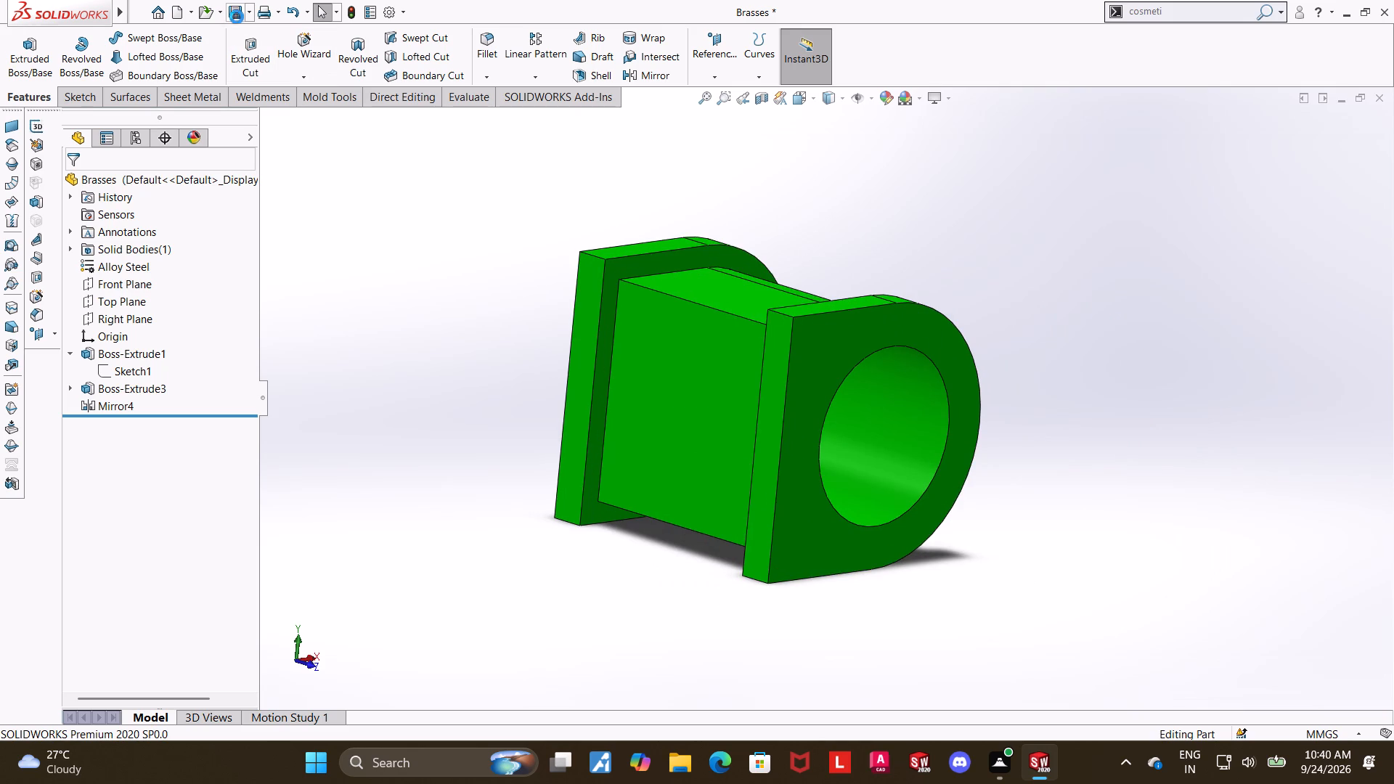
click(1250, 663)
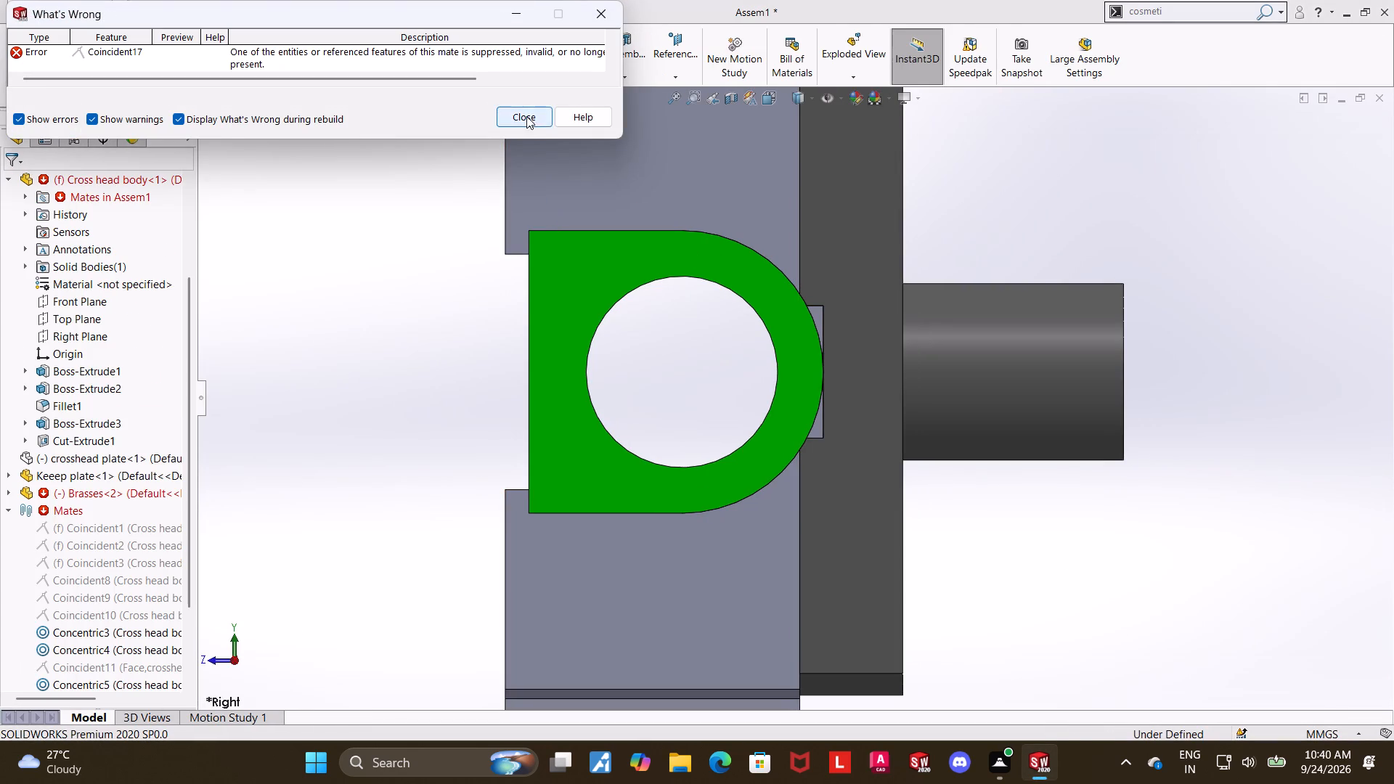
click(526, 116)
Delete the Brasses component from the assembly.
right_click(107, 486)
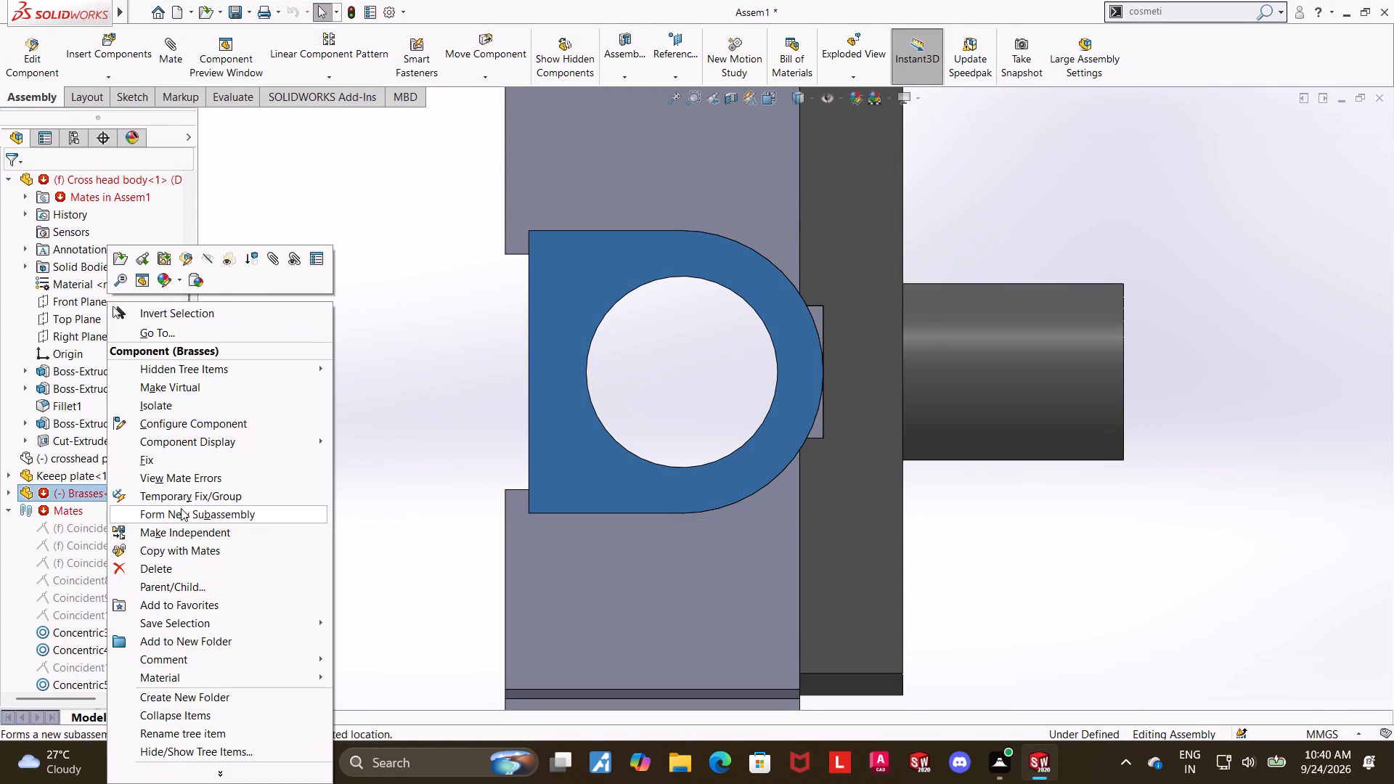
click(155, 568)
click(826, 274)
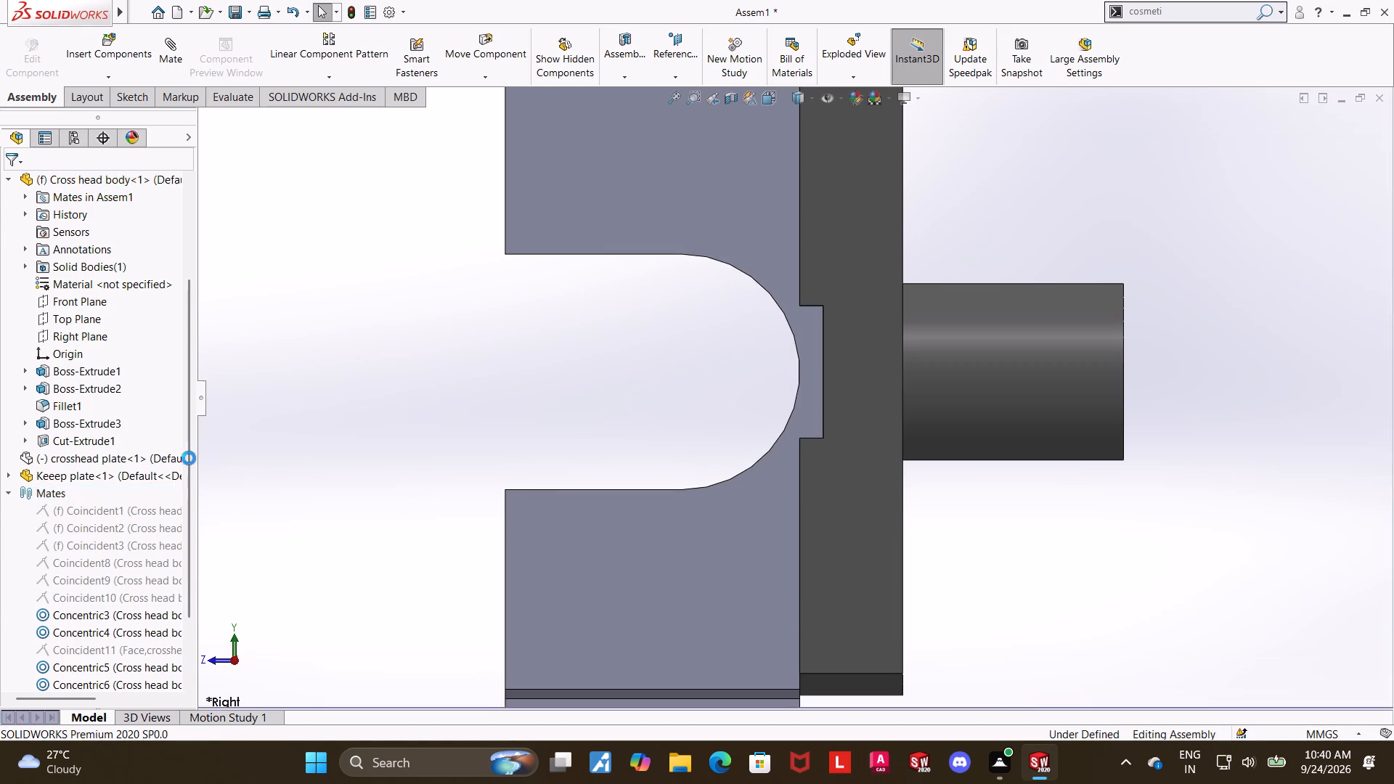
Insert the revised Brasses part into the assembly, placing it beside the slot of the crosshead body.
scroll(189, 458, up, 4)
scroll(158, 486, down, 8)
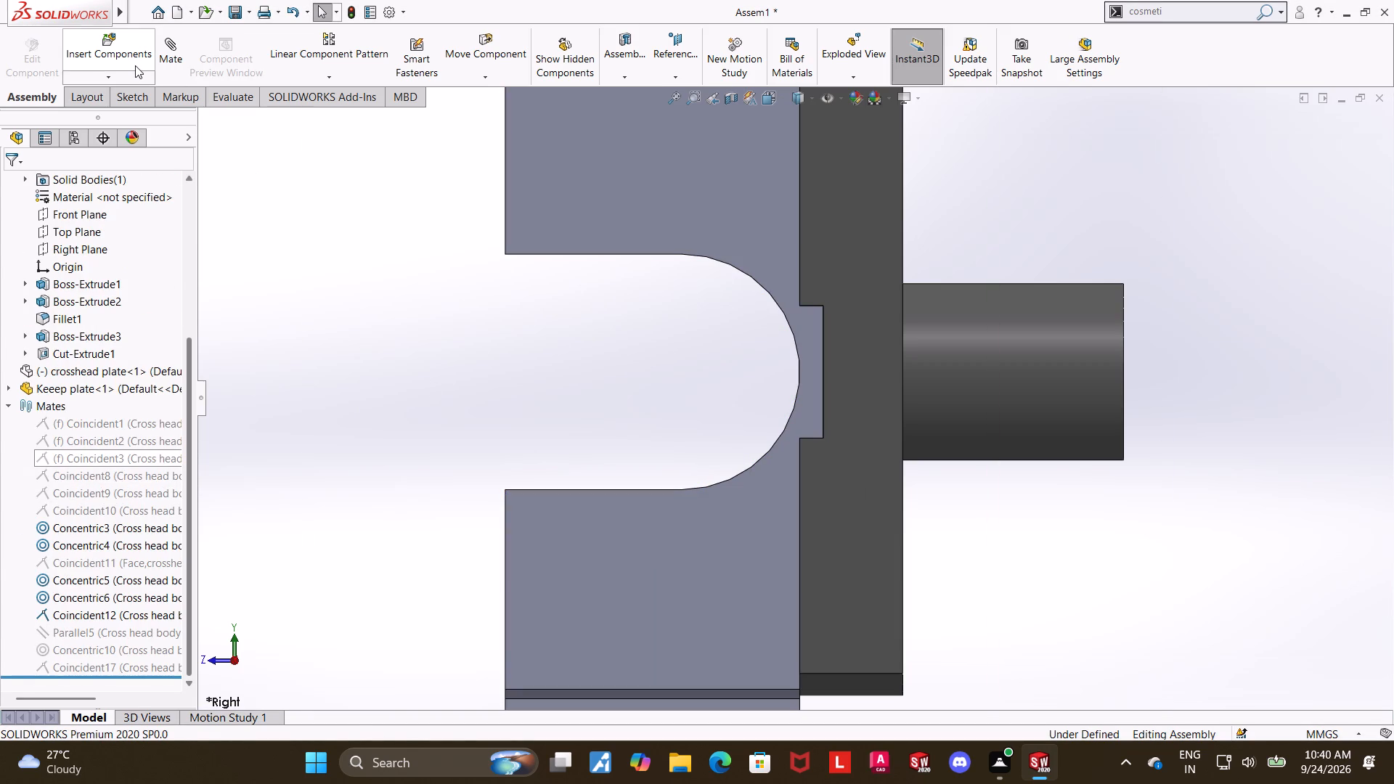
click(135, 65)
click(41, 401)
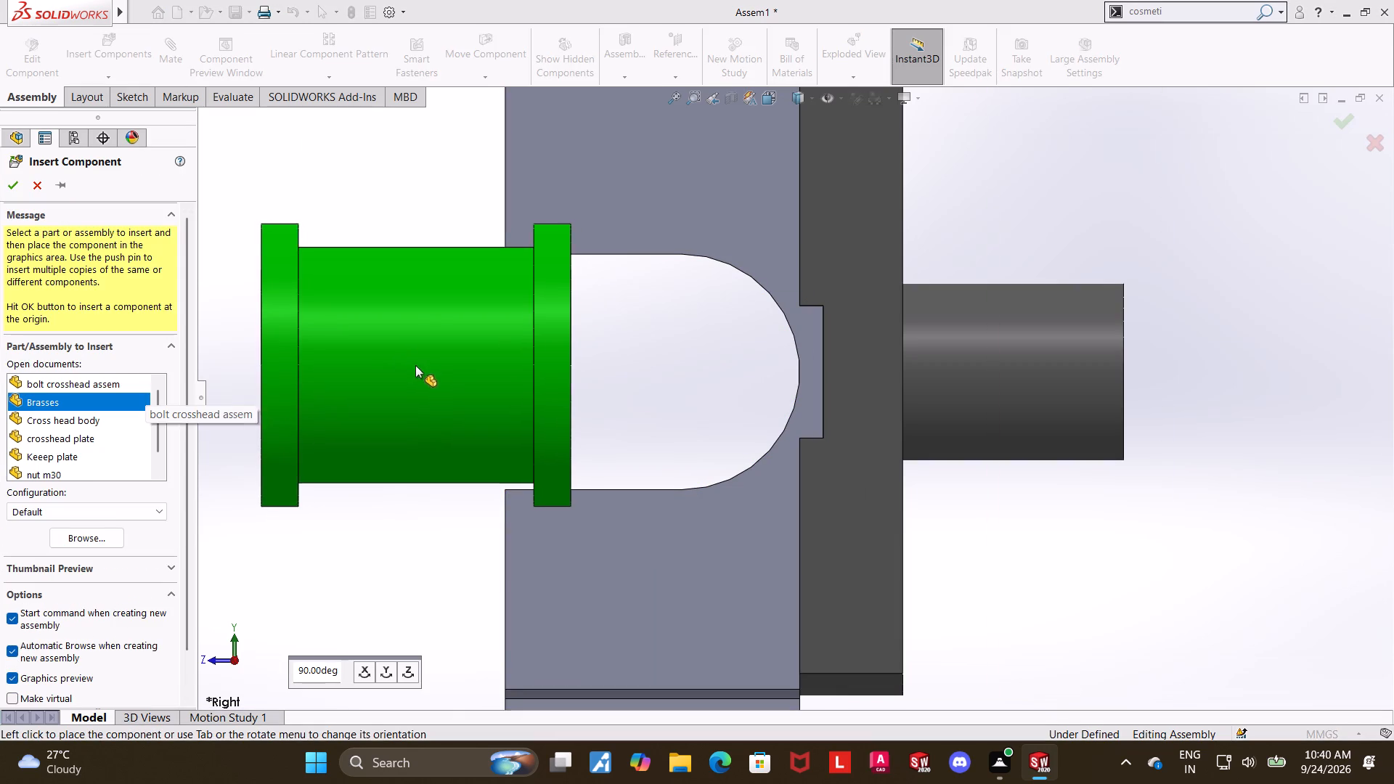
click(371, 359)
Add a concentric mate between the rounded outer face of the Brasses and the crosshead body's rounded slot face.
scroll(335, 437, up, 5)
middle_drag(356, 502, 393, 515)
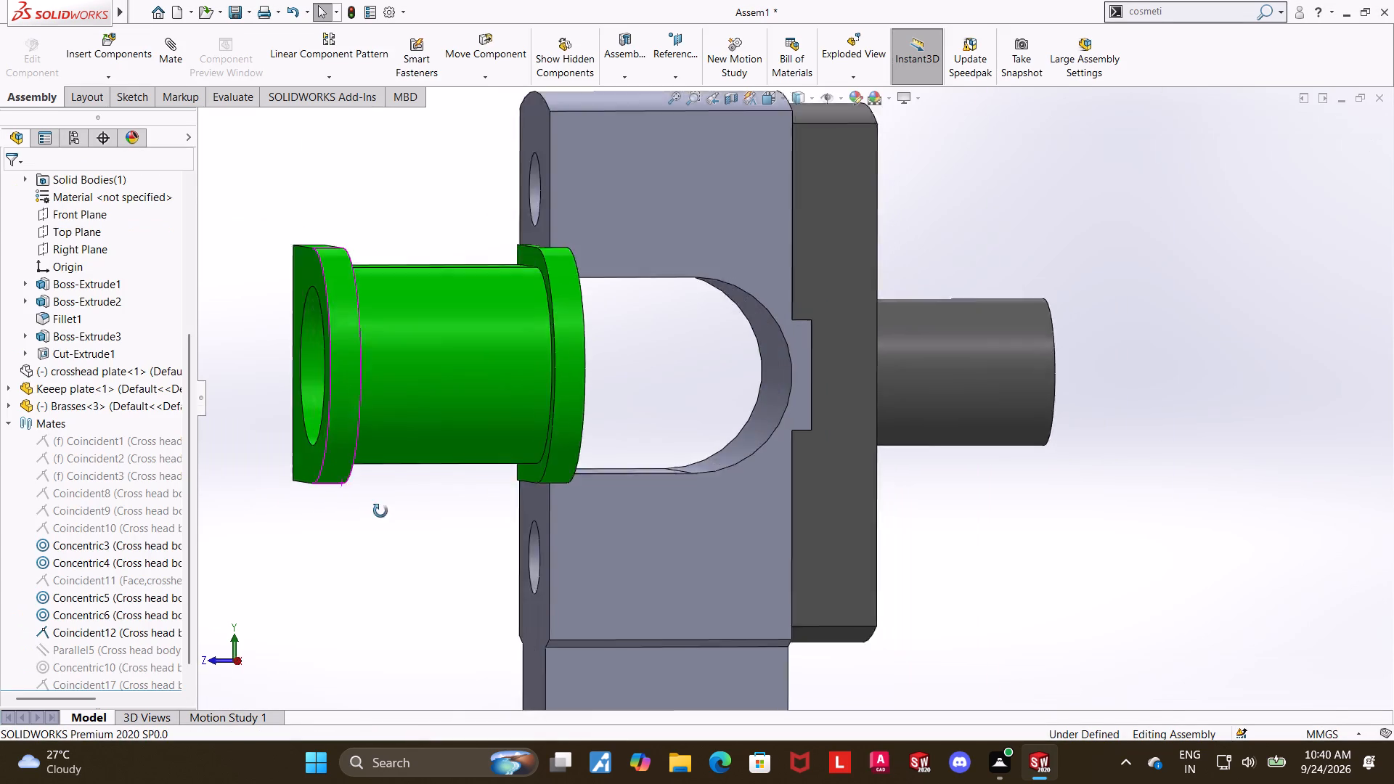
middle_drag(393, 515, 415, 523)
scroll(415, 523, up, 1)
click(526, 377)
ctrl+click(654, 364)
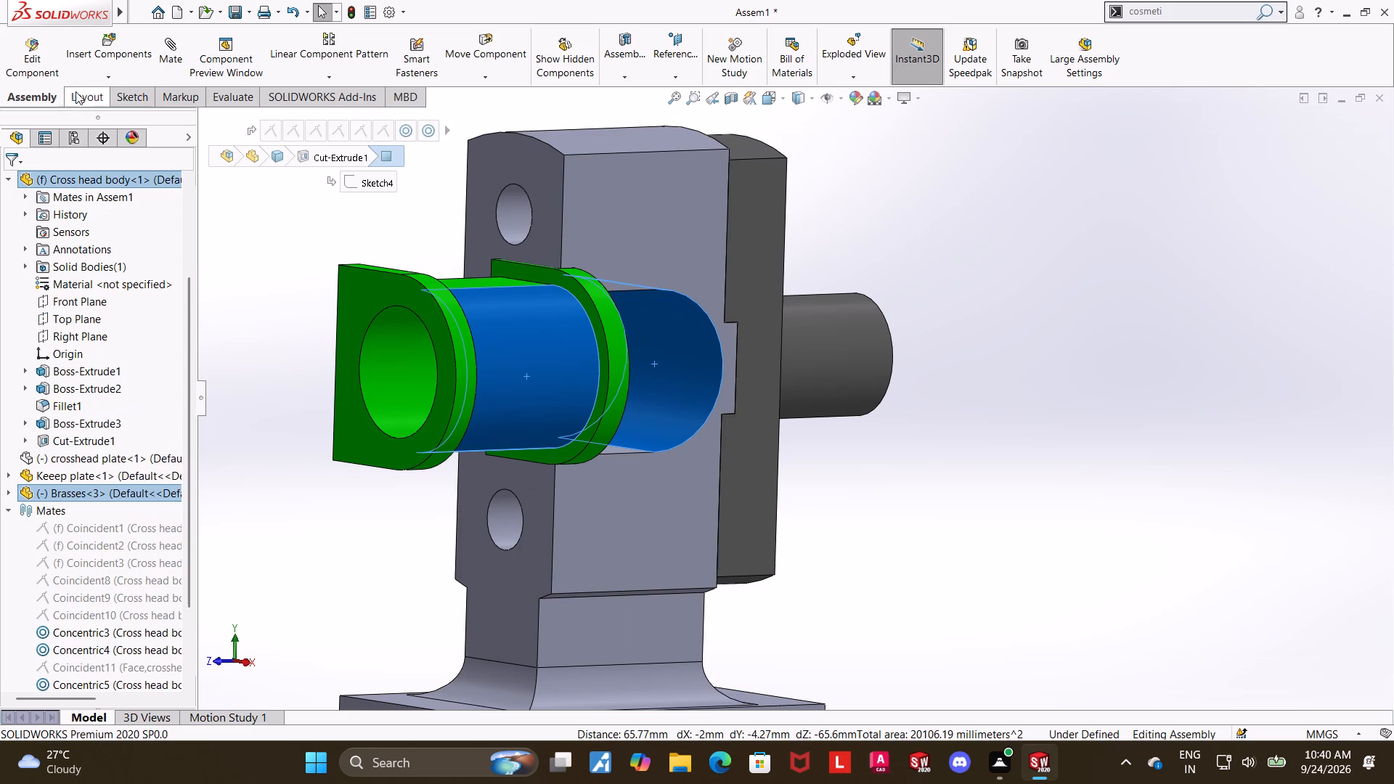
click(163, 39)
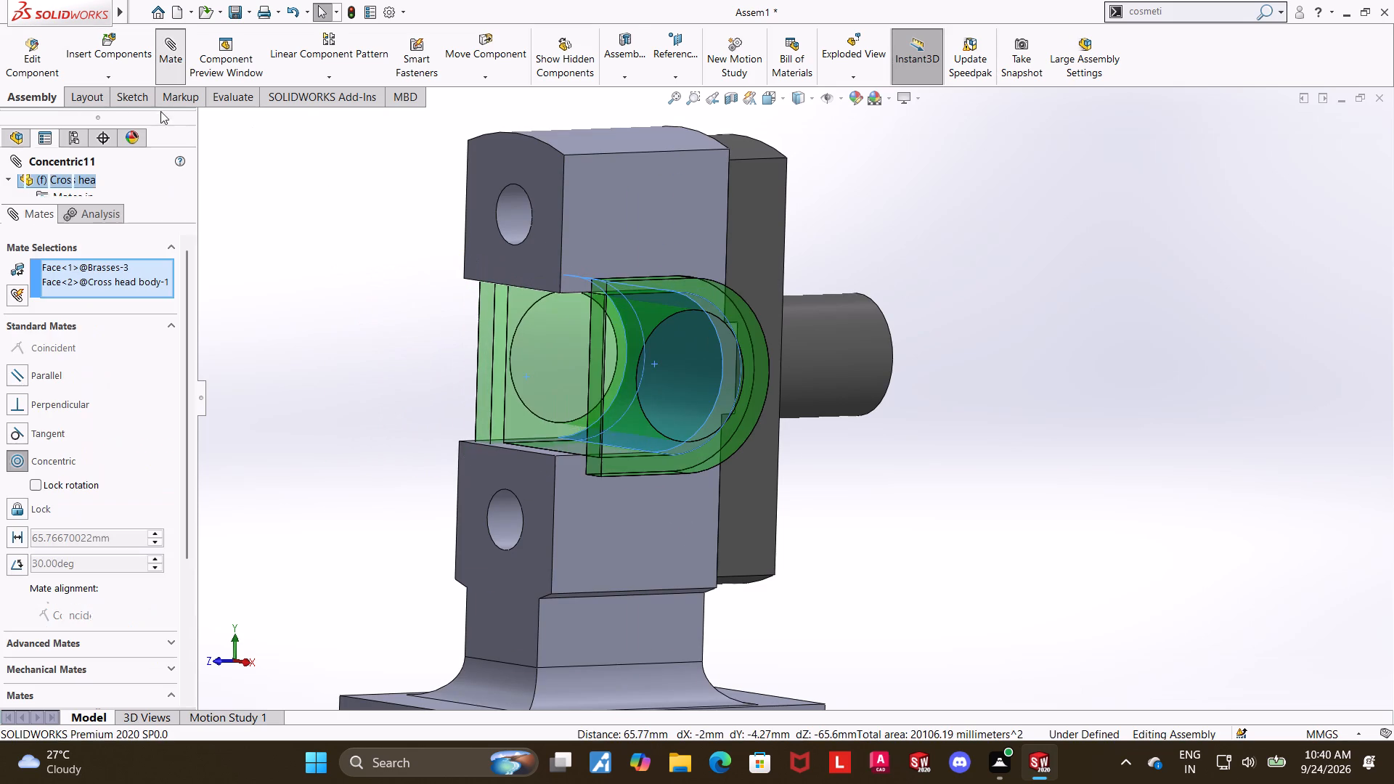
middle_drag(965, 412, 919, 417)
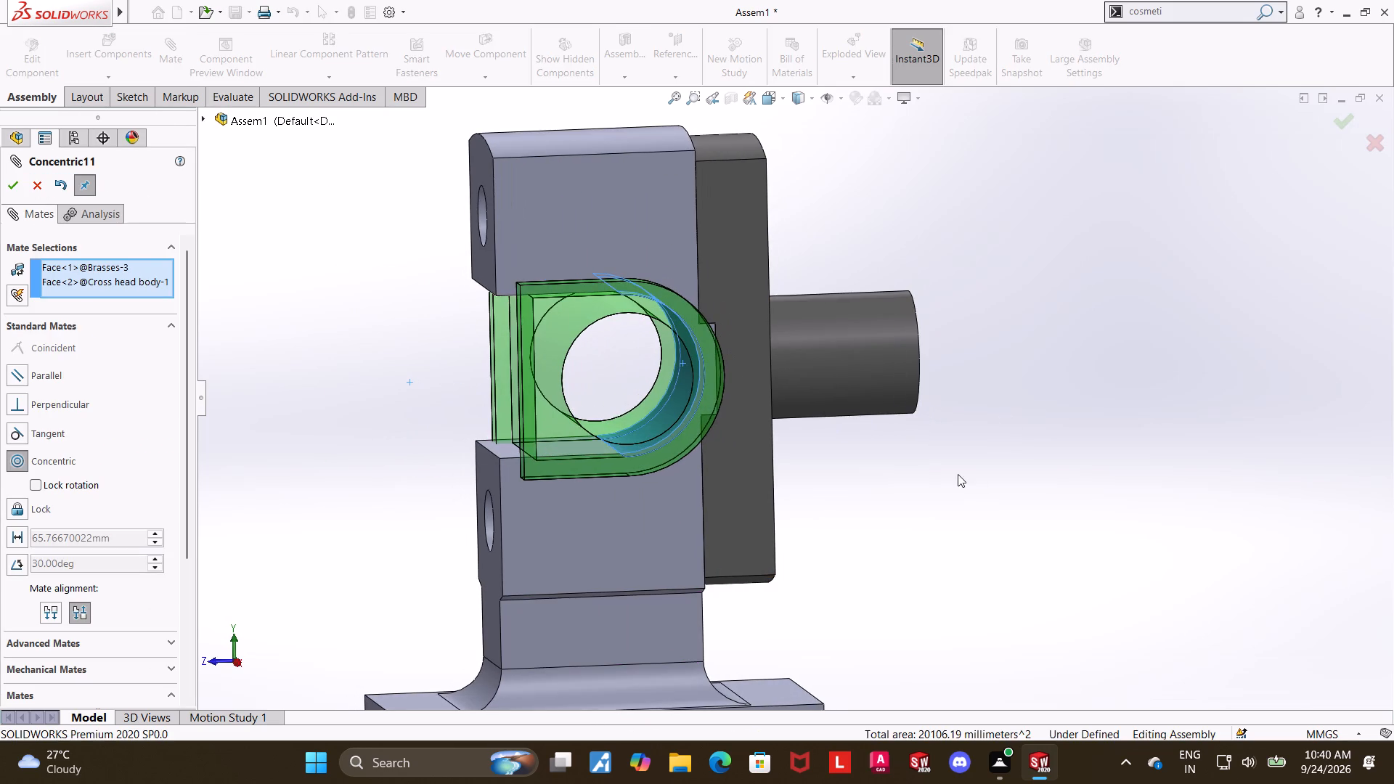
scroll(946, 490, up, 1)
middle_drag(917, 494, 908, 462)
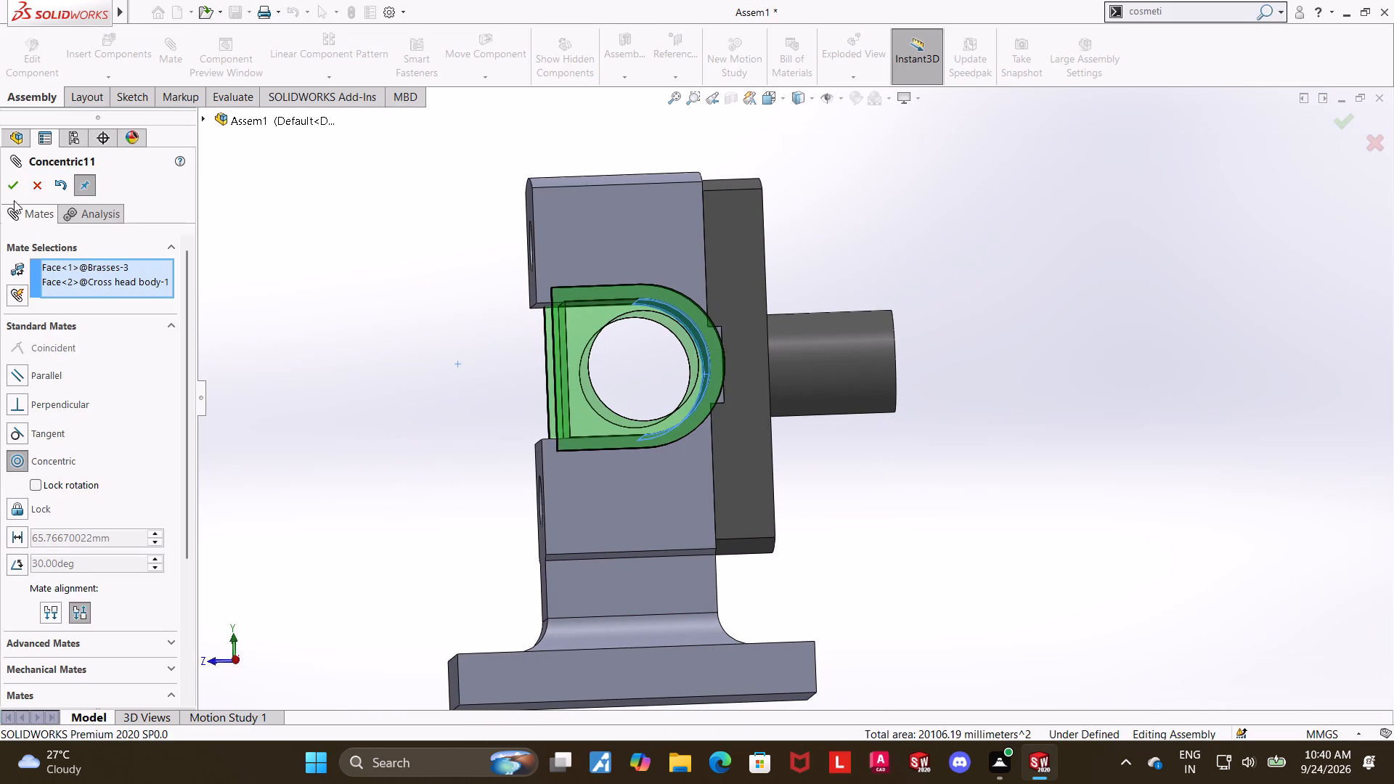
click(13, 192)
Close the Mate command and move the Brasses along its axis, clear of the crosshead body.
middle_drag(970, 456, 973, 489)
drag(712, 385, 709, 381)
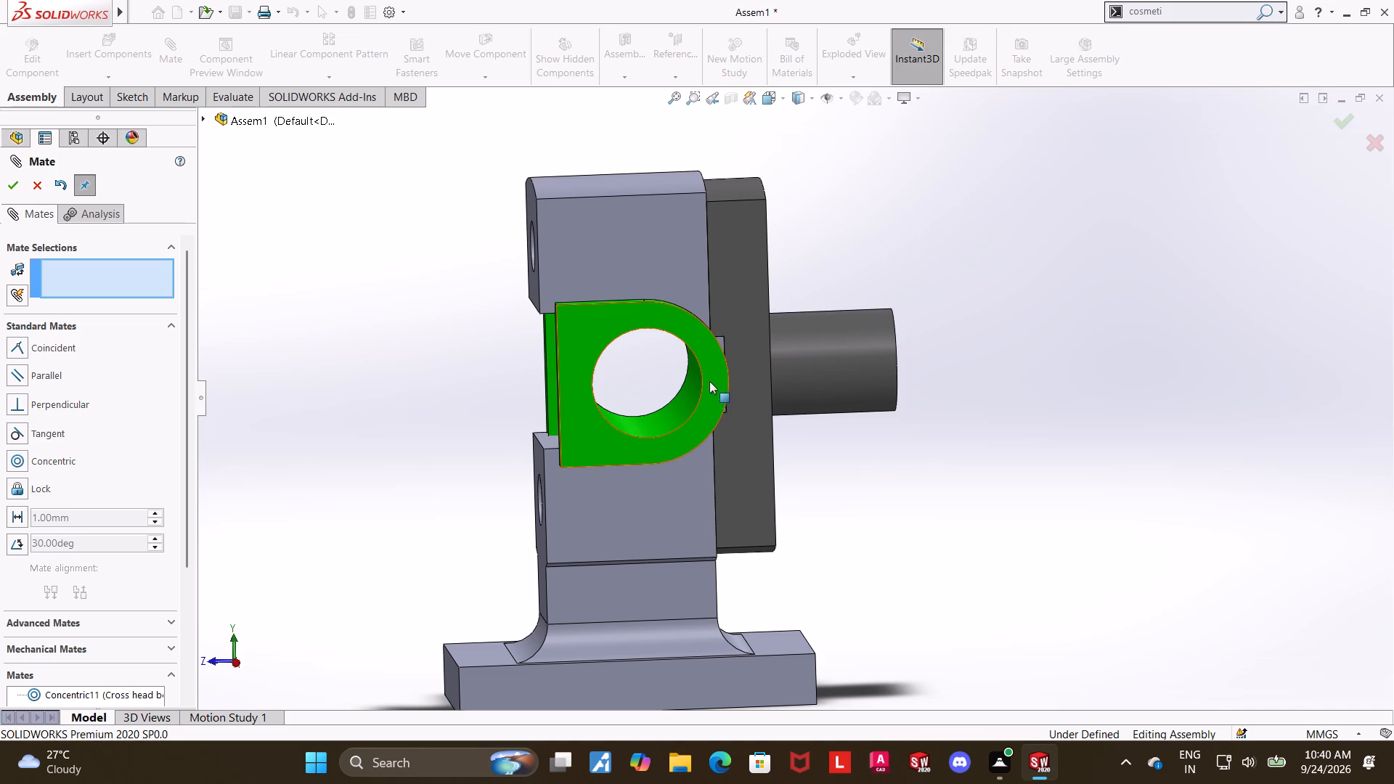
drag(709, 381, 713, 359)
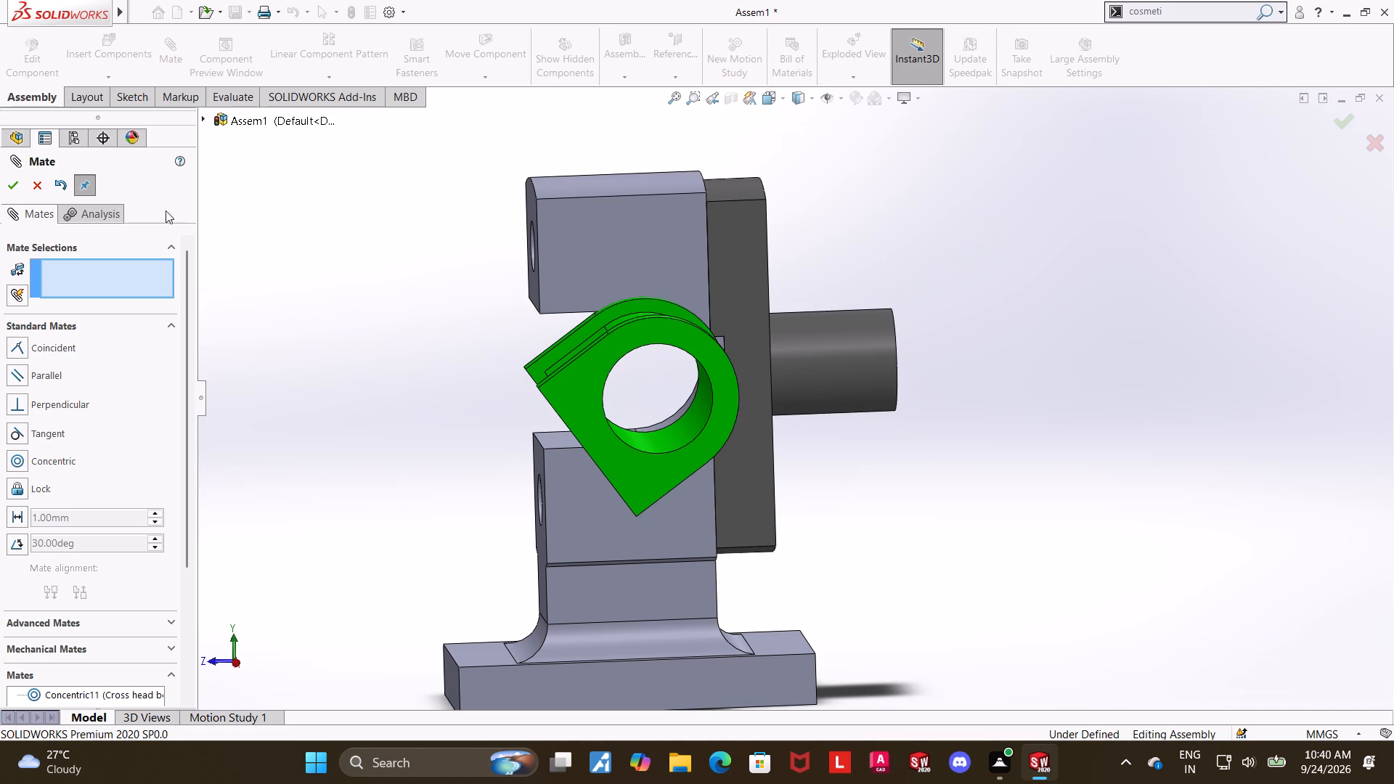
click(39, 184)
drag(617, 459, 533, 373)
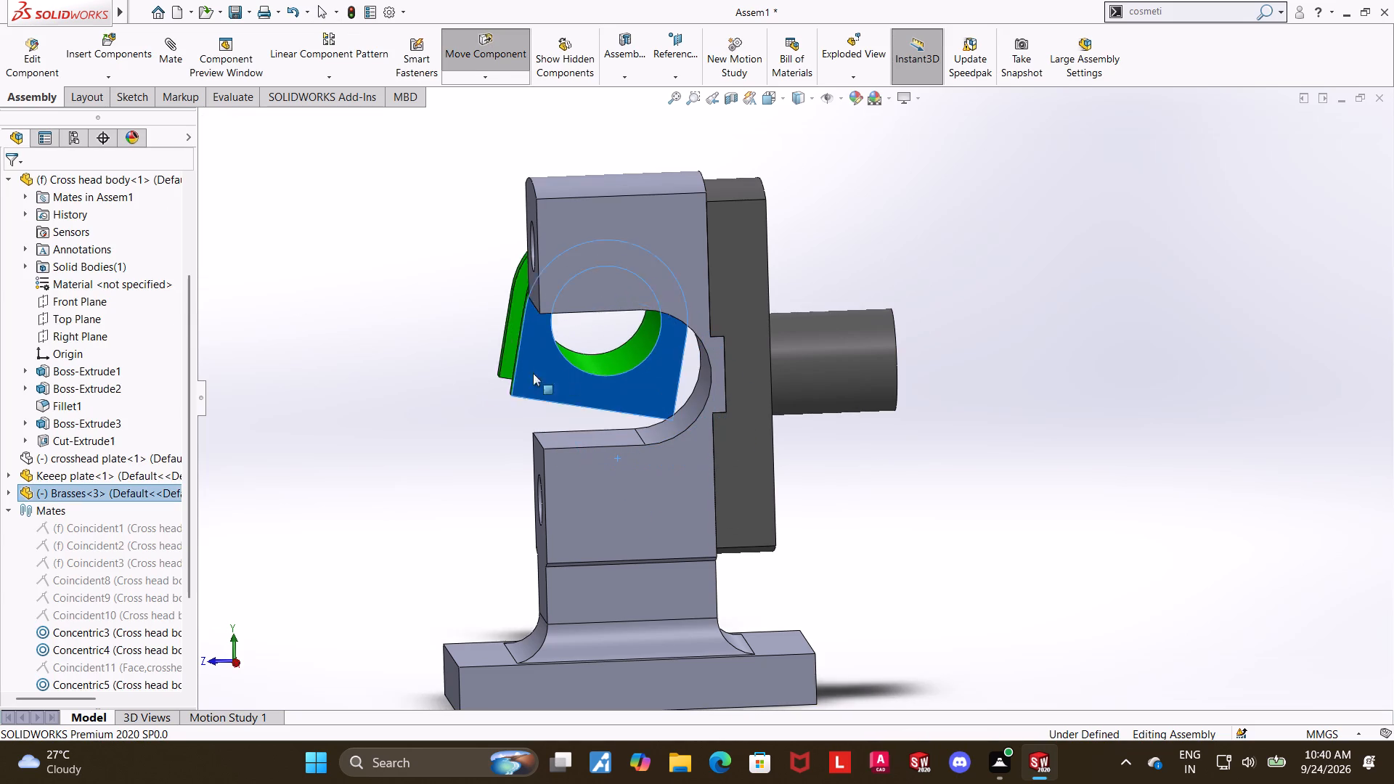
drag(533, 373, 360, 340)
click(439, 400)
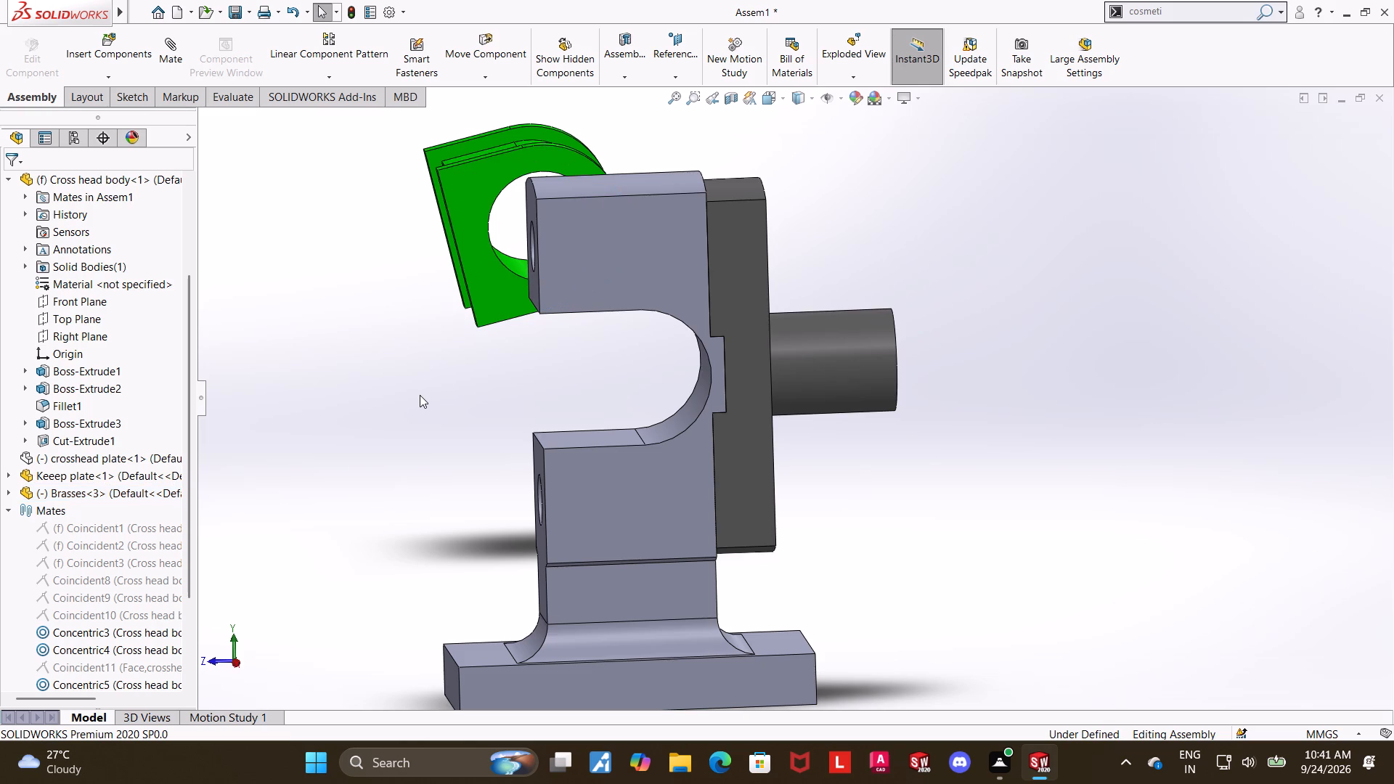
drag(486, 294, 468, 361)
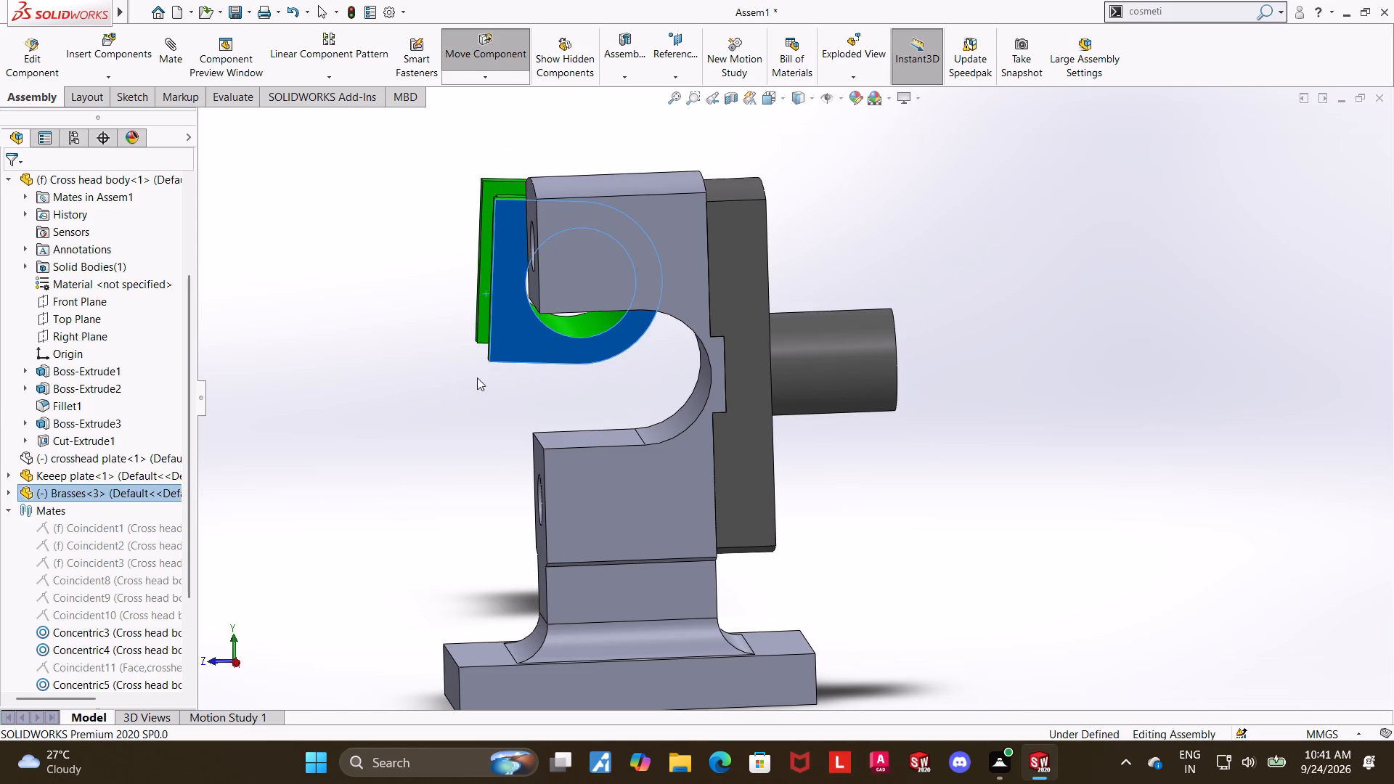
Add a coincident mate between the inner face of a Brasses flange and the side face of the crosshead body.
scroll(463, 332, down, 3)
middle_drag(540, 408, 627, 425)
scroll(630, 428, up, 6)
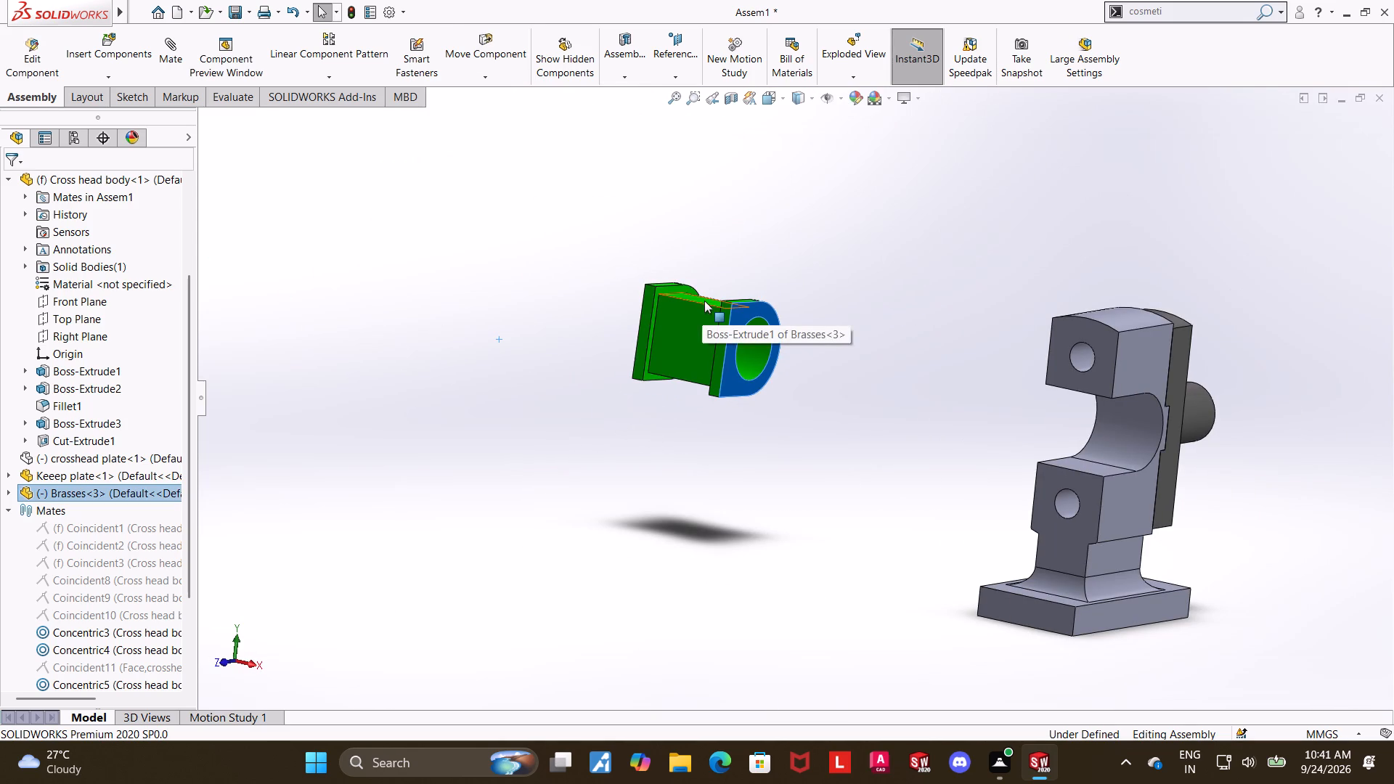
middle_drag(796, 398, 896, 428)
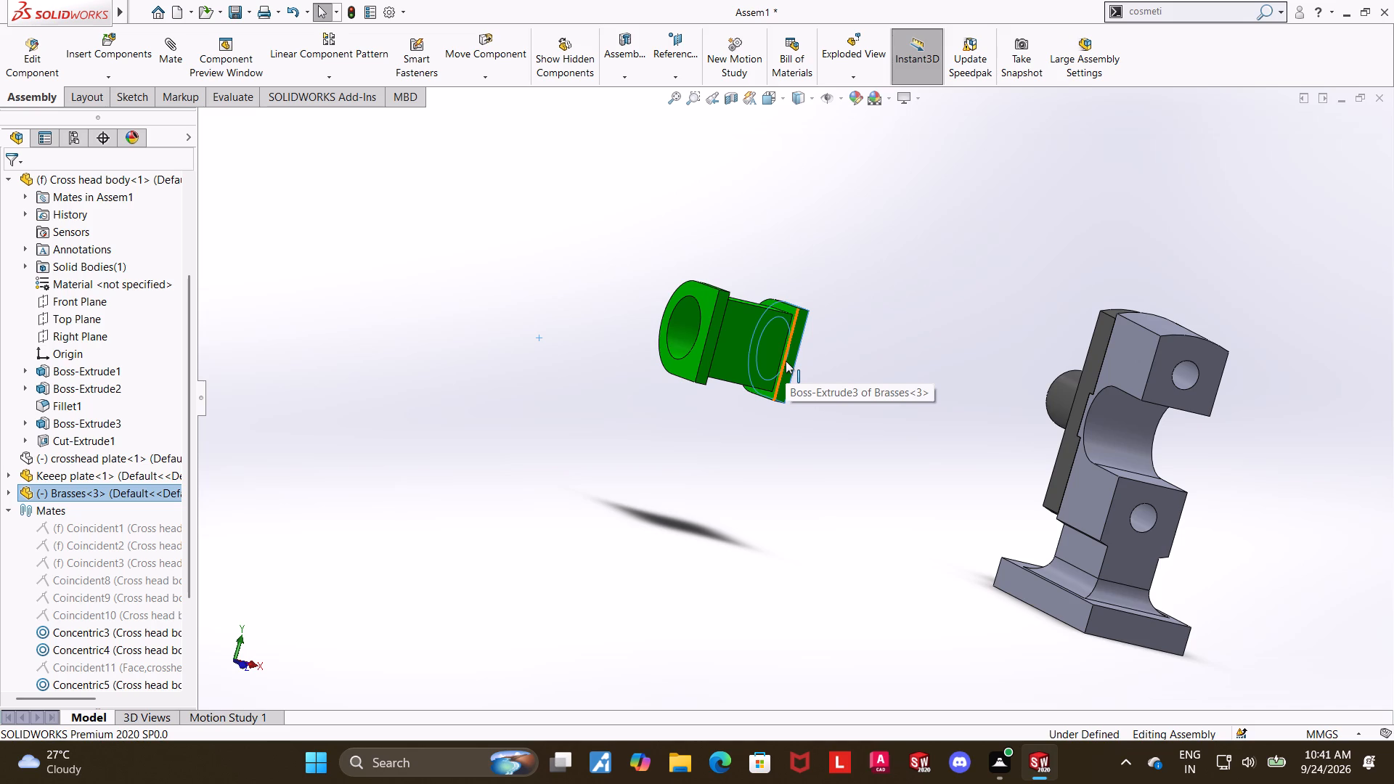
scroll(830, 372, up, 1)
middle_drag(833, 375, 818, 433)
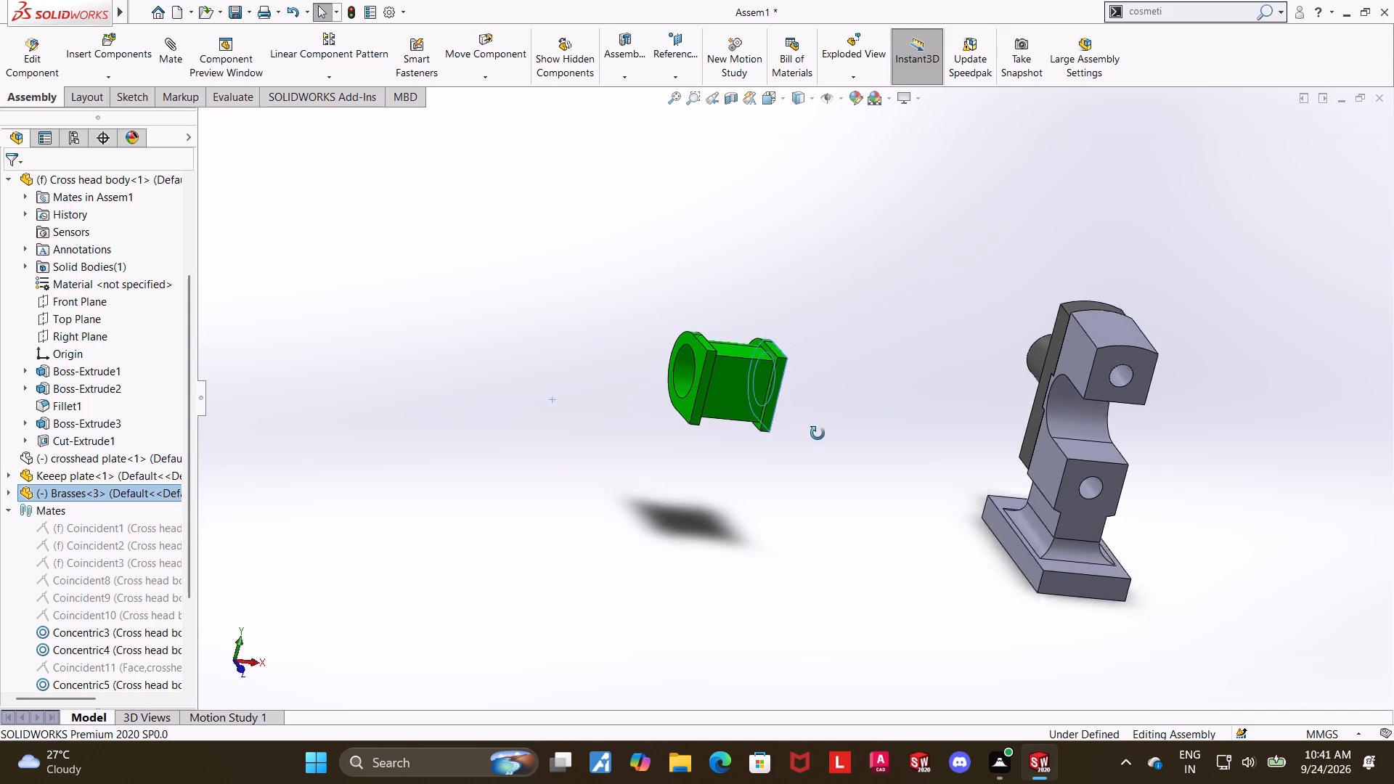
middle_drag(818, 433, 811, 458)
scroll(767, 379, down, 6)
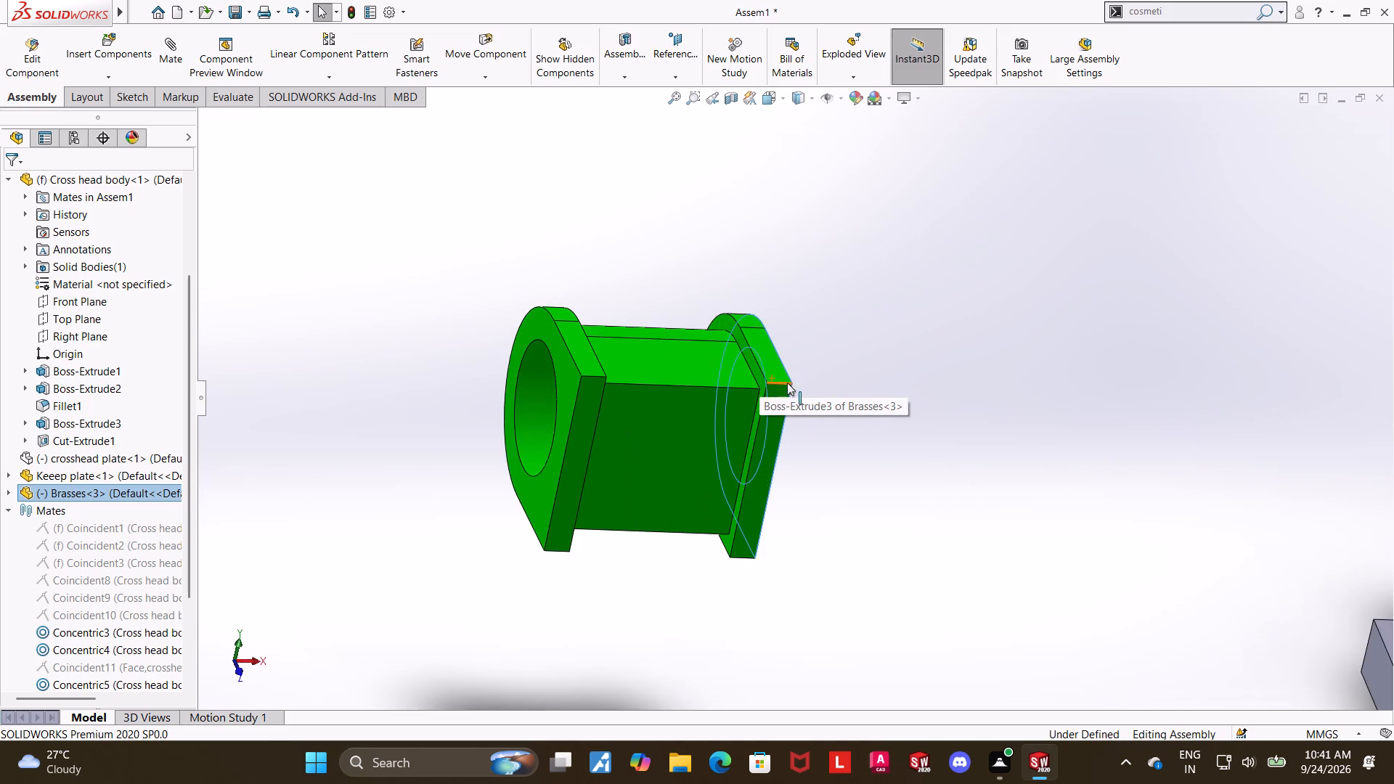
click(750, 362)
scroll(750, 362, up, 13)
middle_drag(1054, 391, 935, 380)
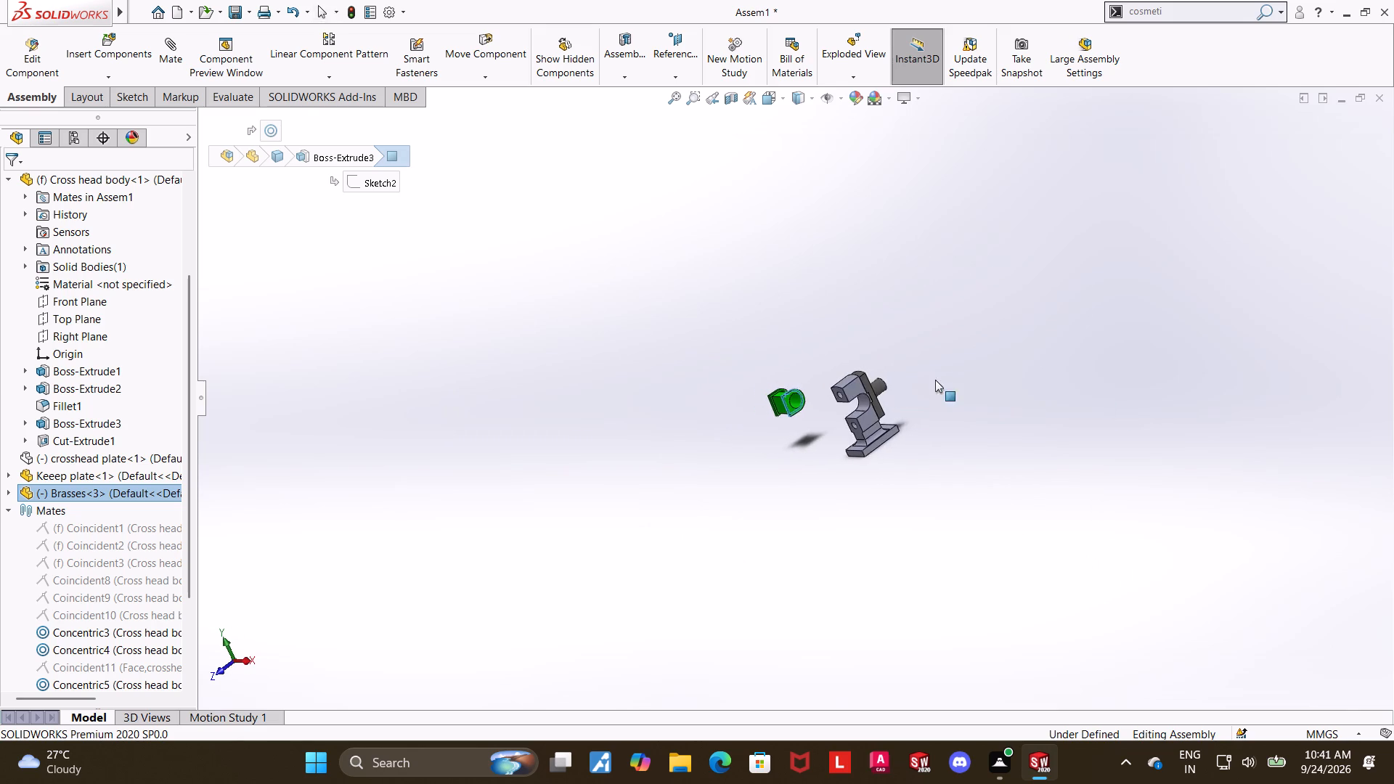
middle_drag(935, 380, 937, 380)
scroll(829, 409, down, 6)
ctrl+click(898, 360)
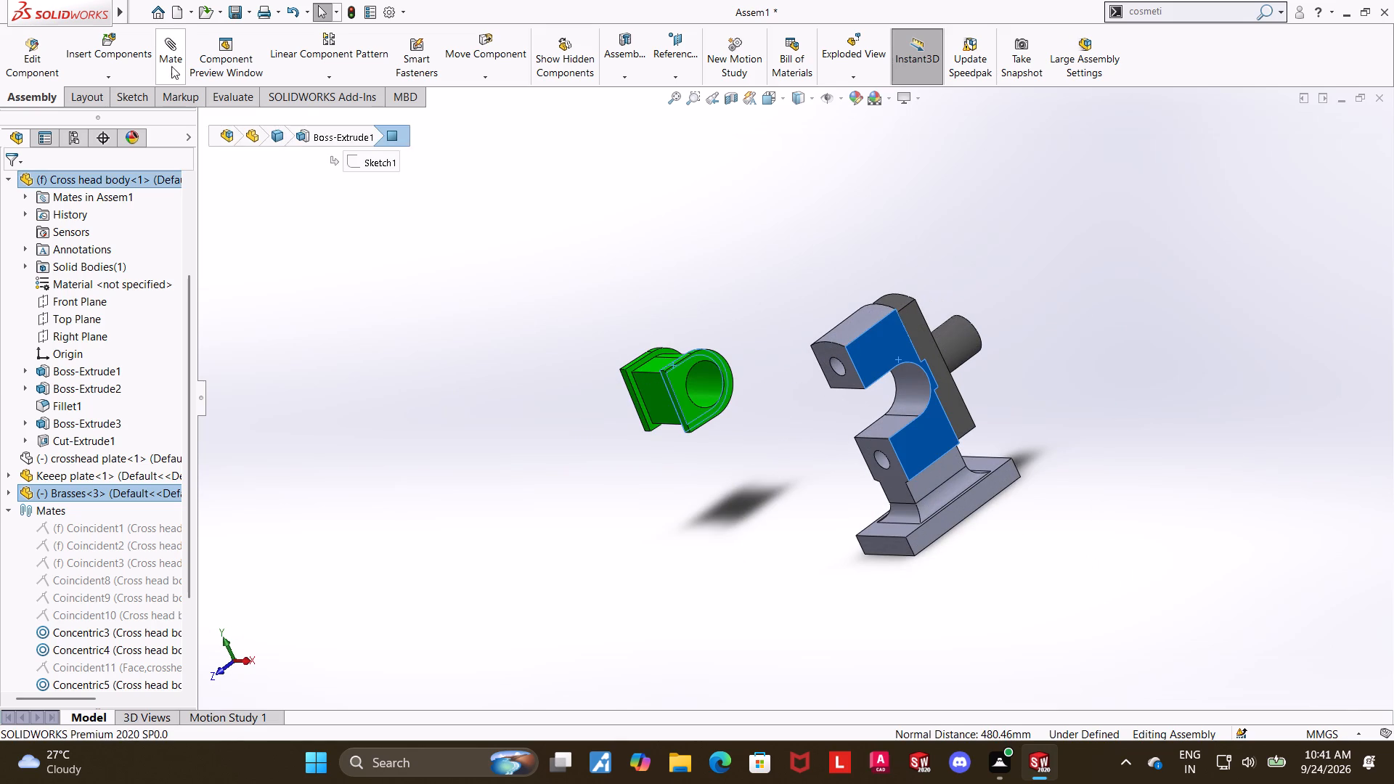
click(171, 62)
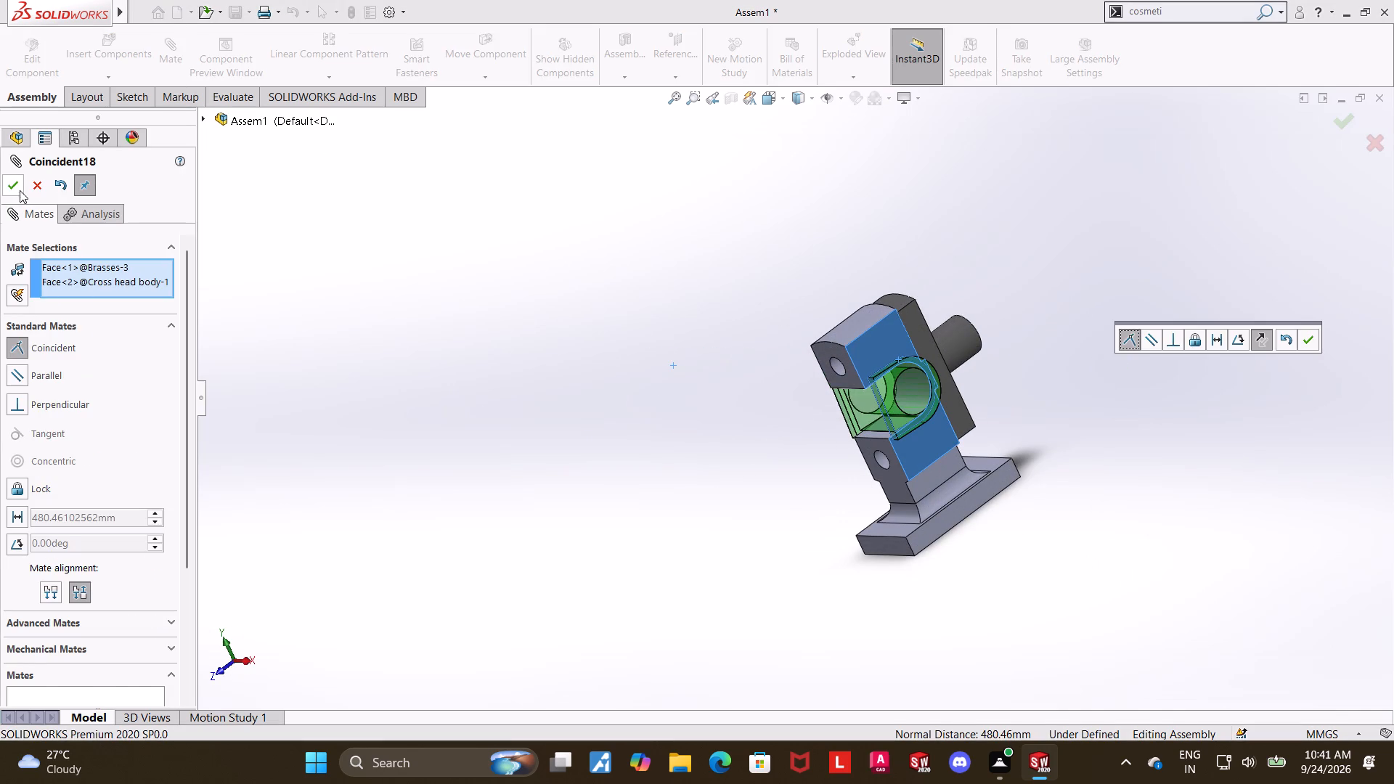
click(19, 190)
Add a coincident mate between the flat side of the Brasses body and the lower flat face of the crosshead slot.
scroll(1090, 363, down, 5)
scroll(923, 383, up, 1)
middle_drag(883, 390, 893, 474)
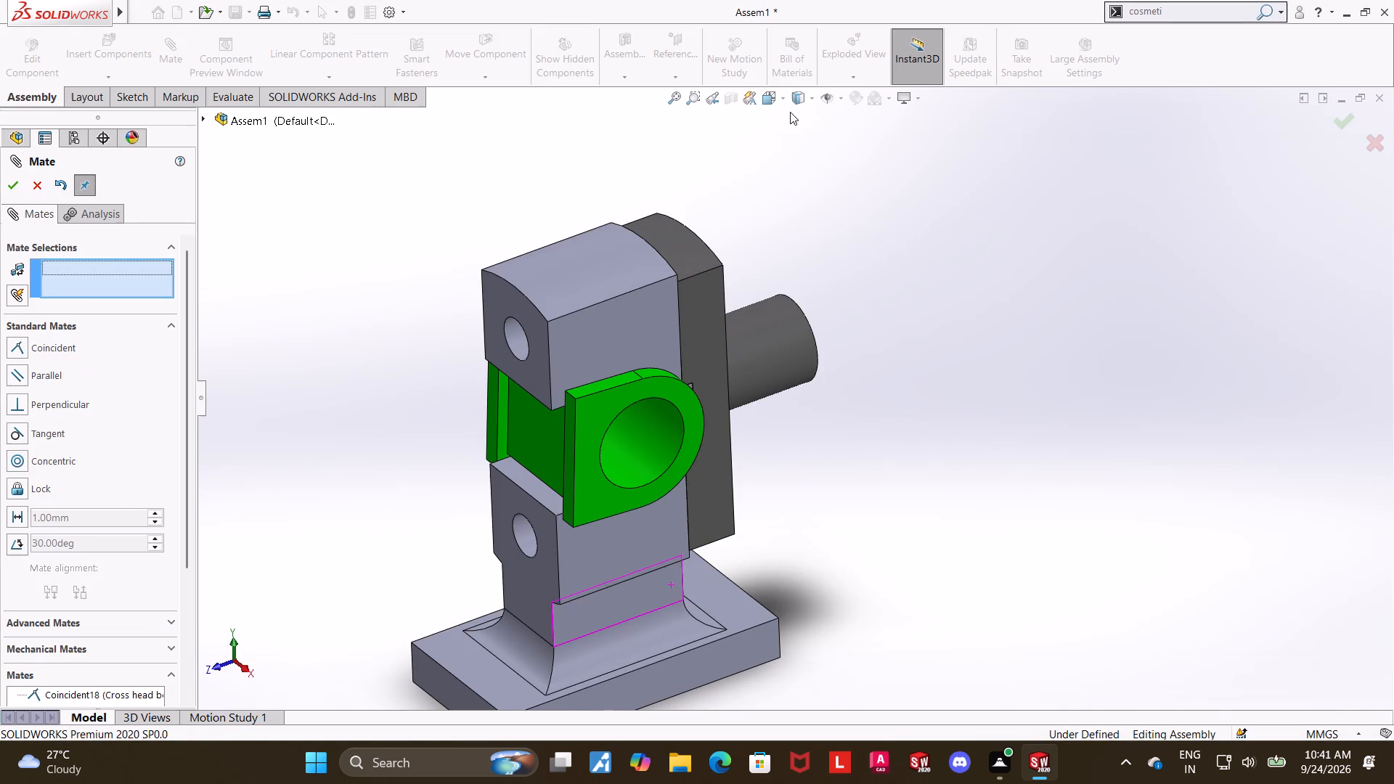
click(765, 98)
click(666, 513)
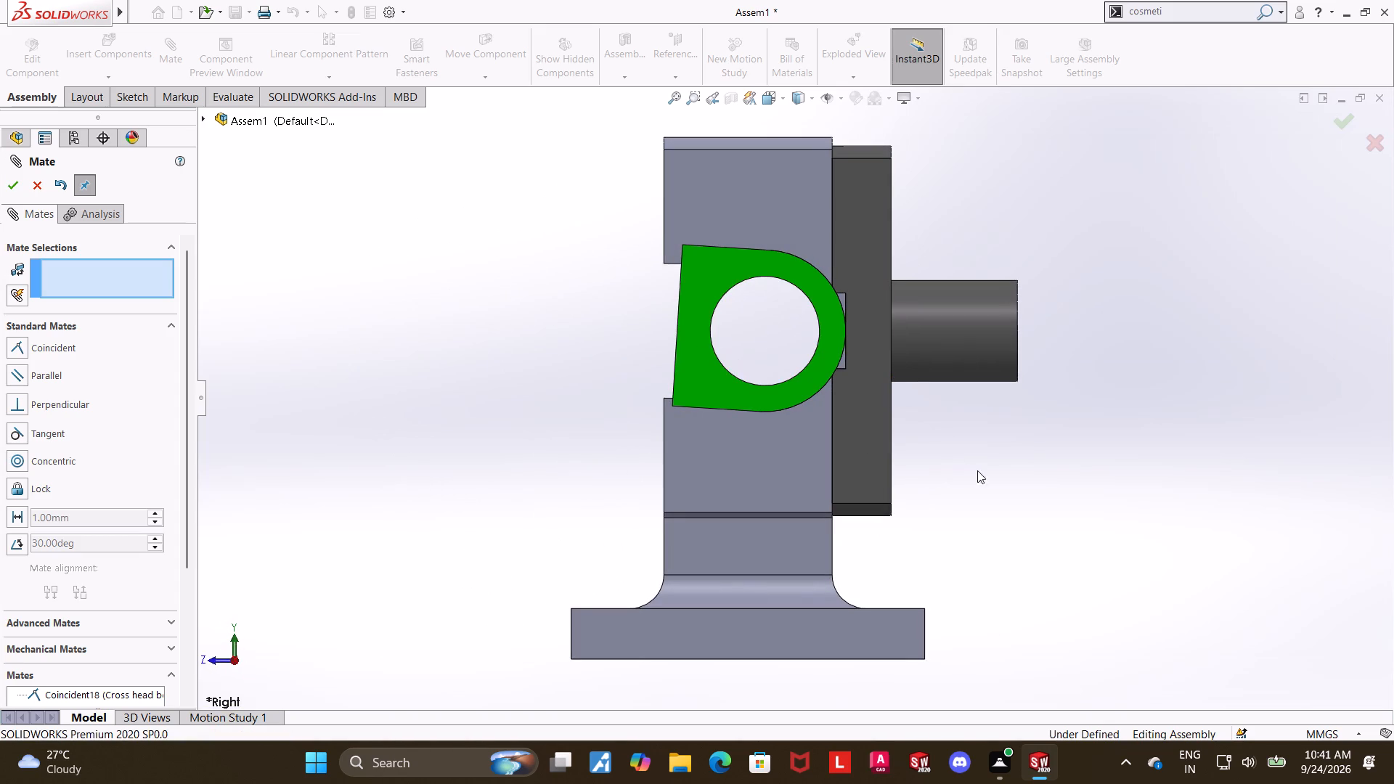
middle_drag(984, 474, 1033, 496)
drag(720, 347, 722, 314)
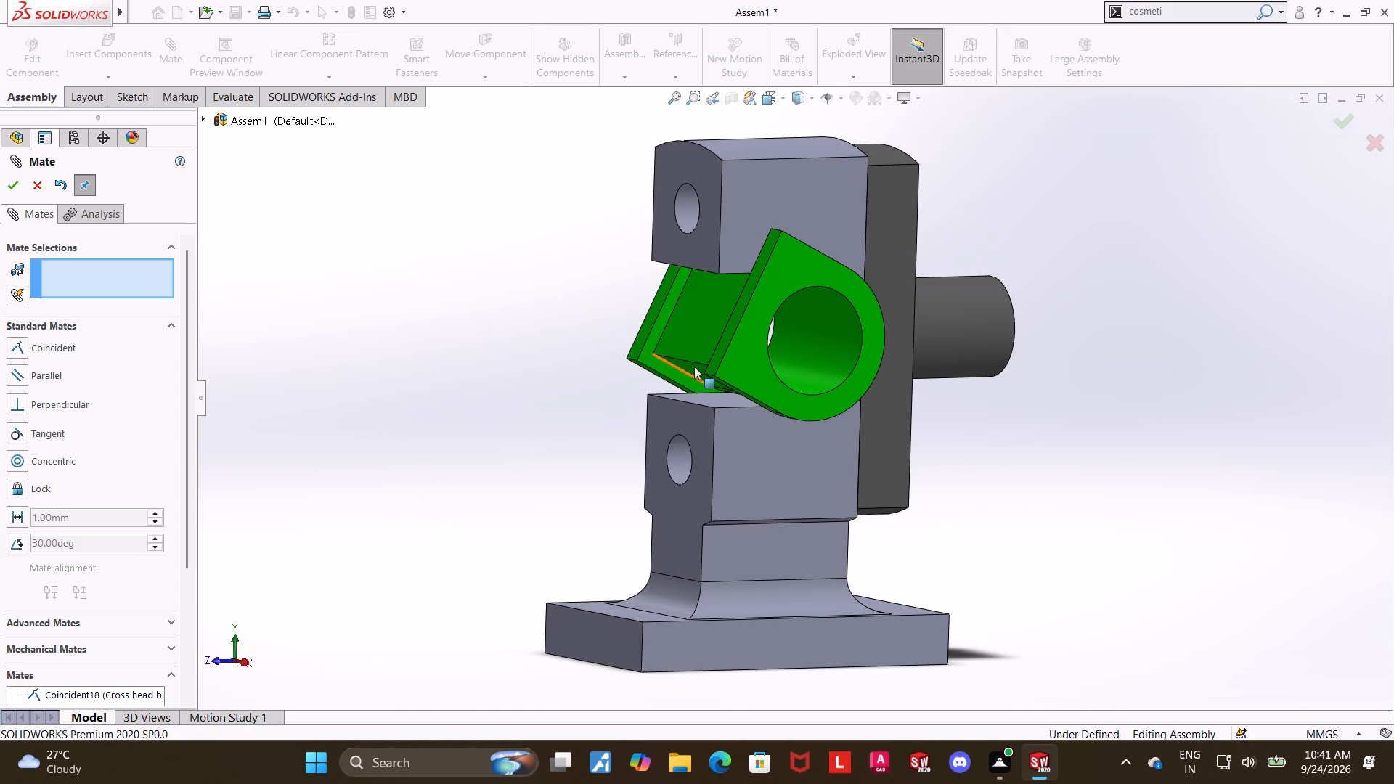
click(694, 367)
ctrl+click(705, 397)
click(5, 185)
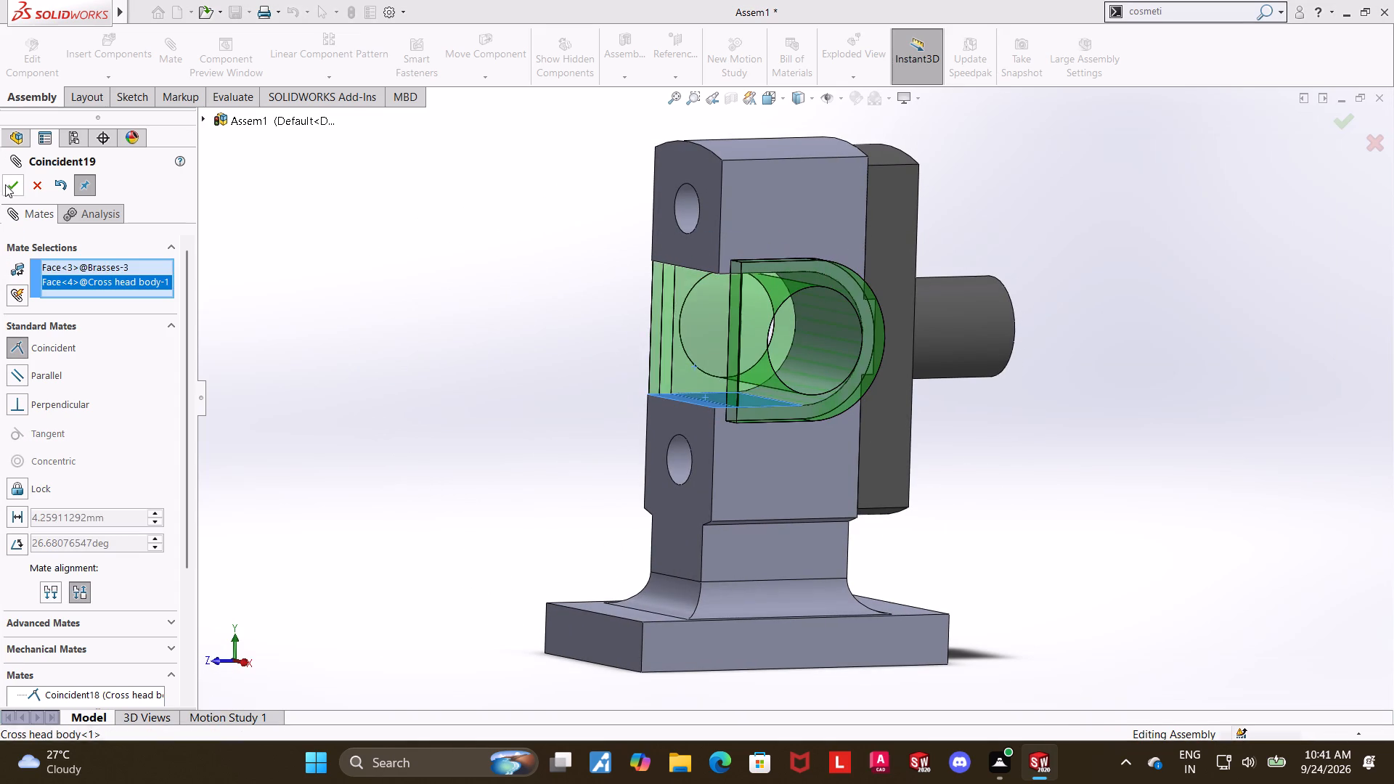
Check the Brasses' fit in the Right view and examine the flange sketch dimensions in the Brasses part, returning to the assembly.
scroll(1023, 454, up, 1)
middle_drag(1002, 454, 942, 427)
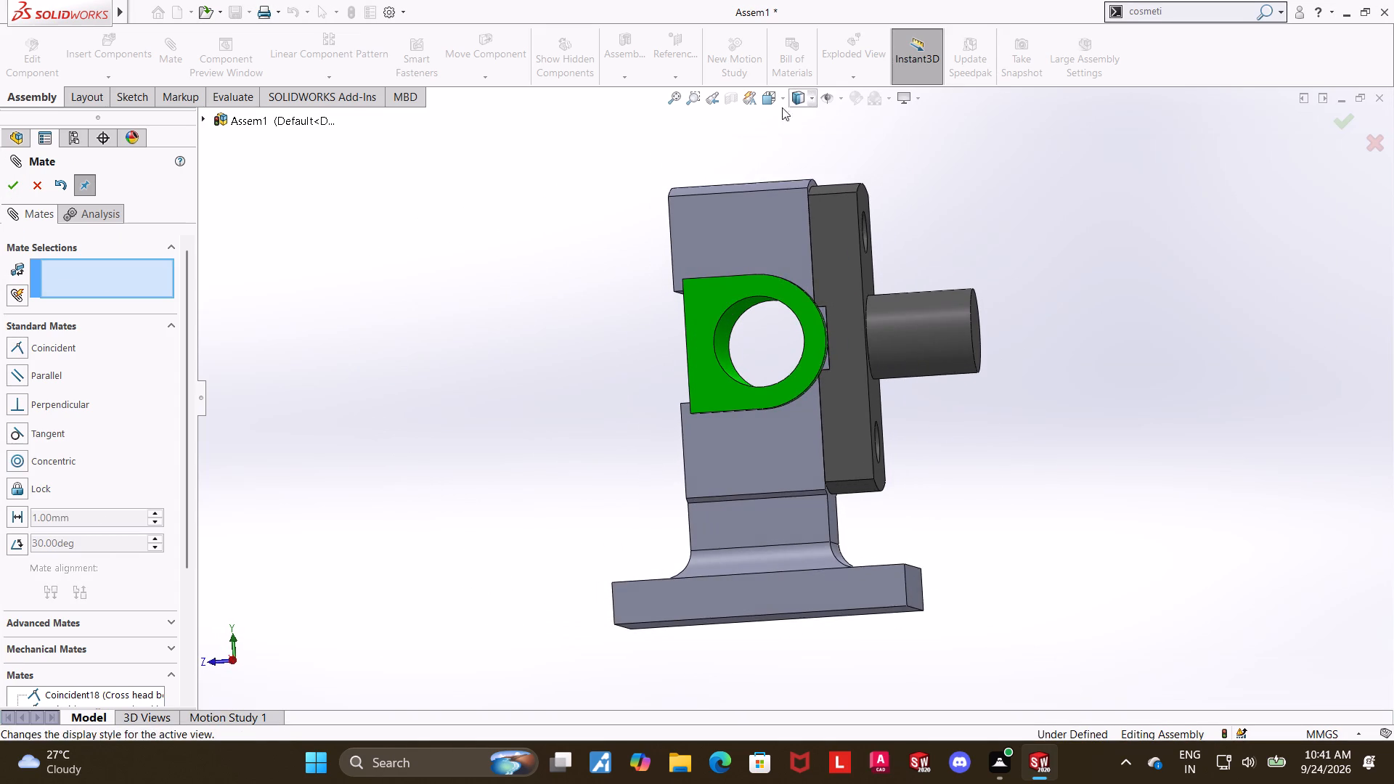
click(764, 99)
click(662, 436)
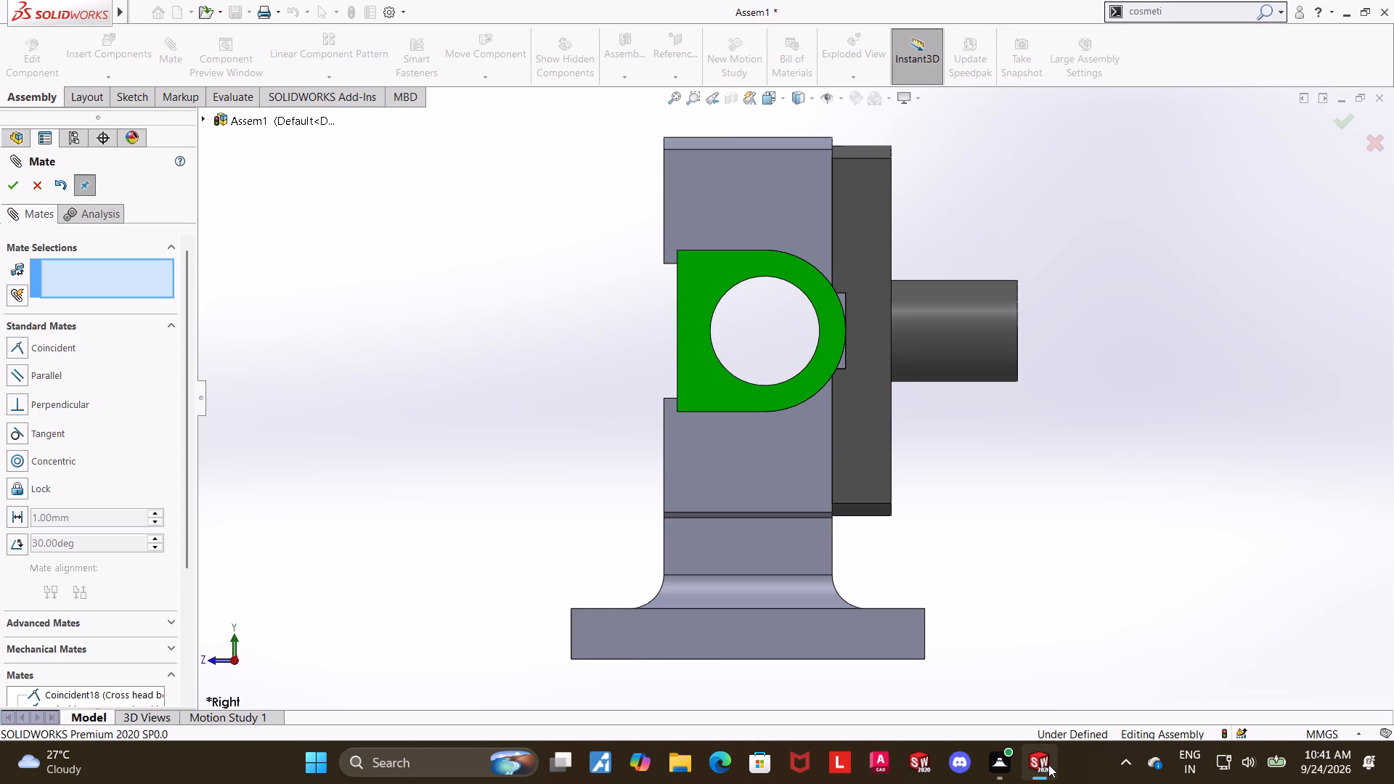
click(335, 680)
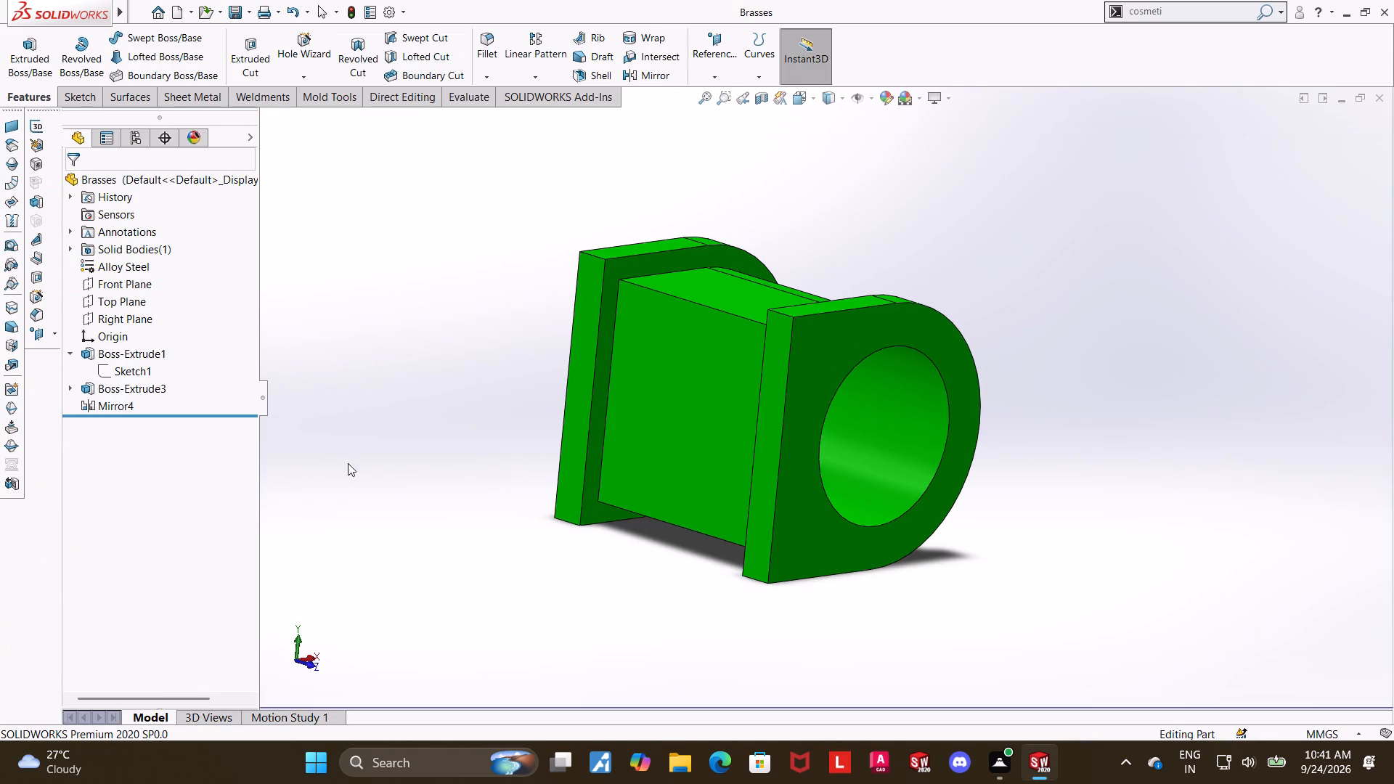
click(128, 386)
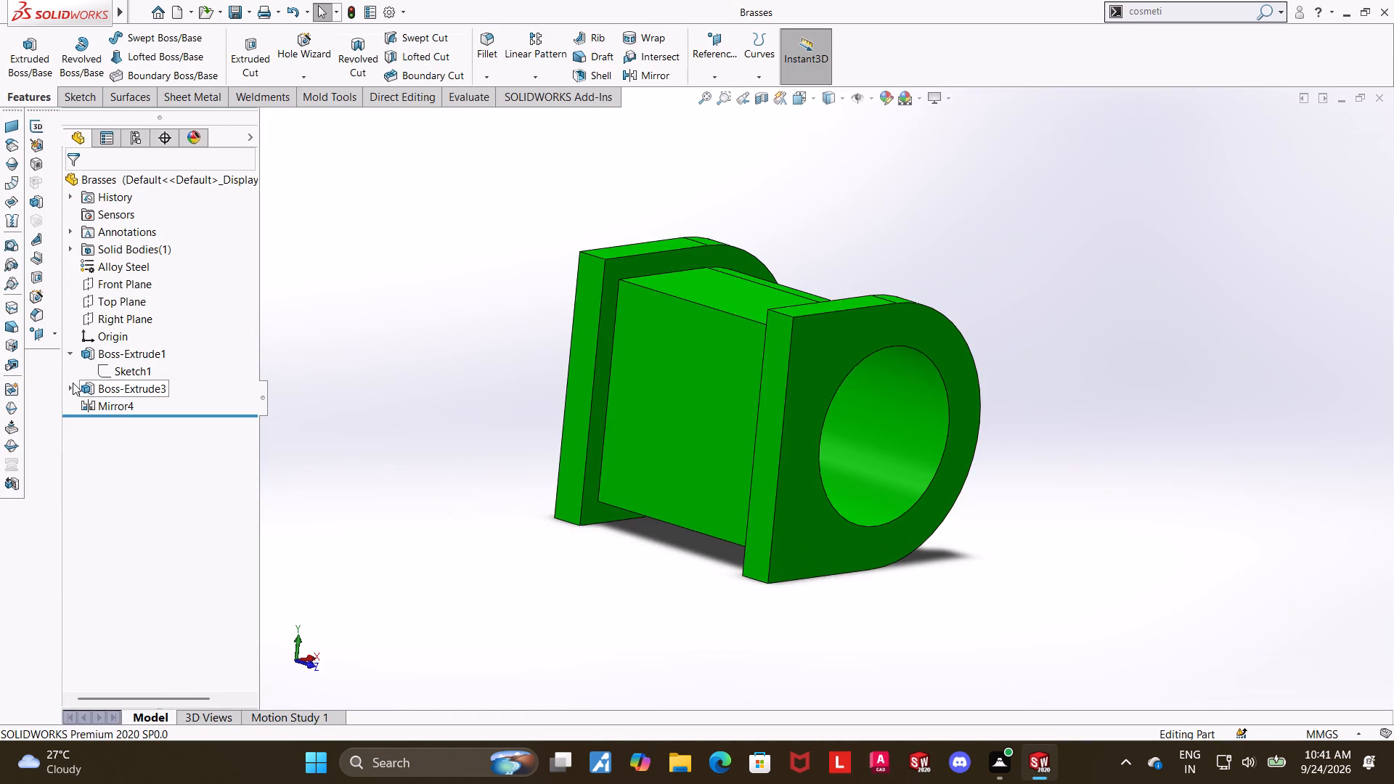
click(73, 385)
click(113, 405)
middle_drag(500, 520, 485, 520)
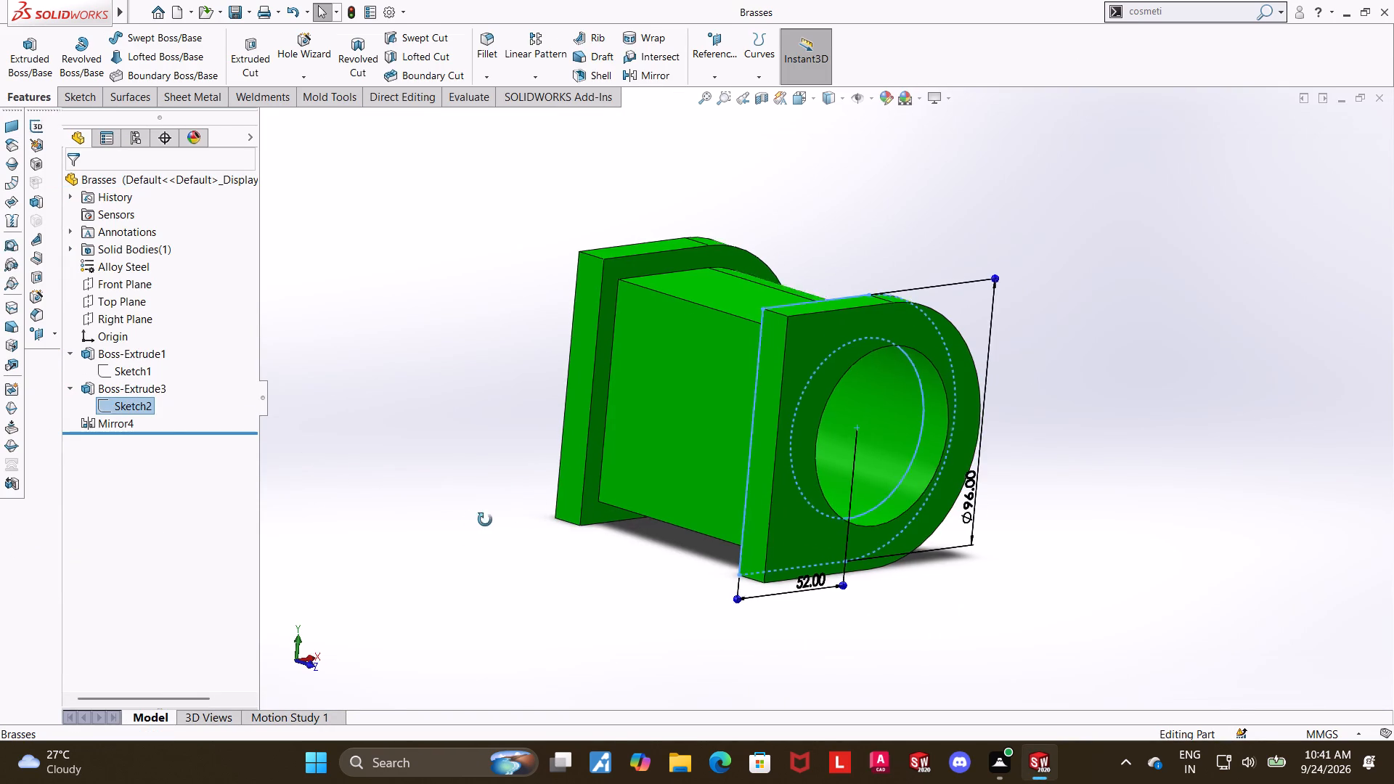
middle_drag(485, 520, 433, 468)
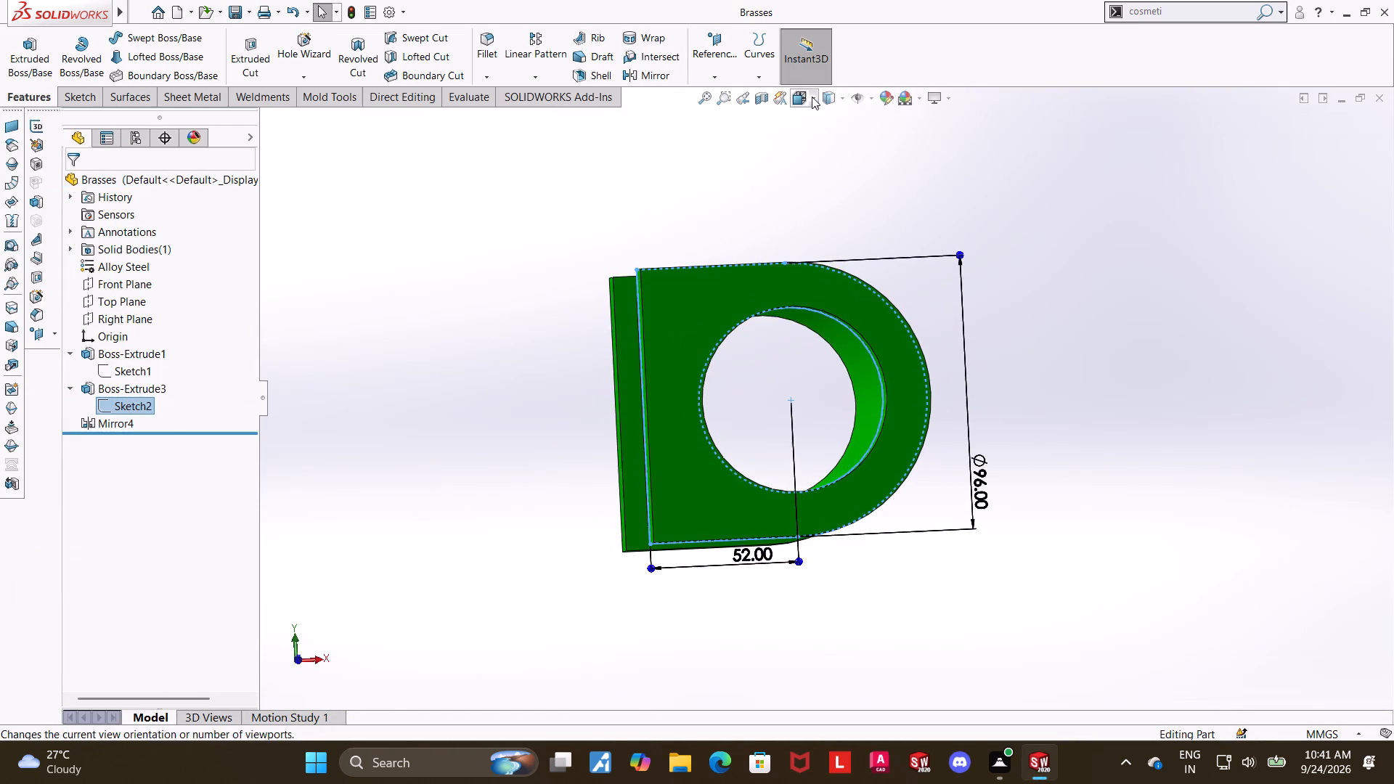
click(809, 96)
click(740, 419)
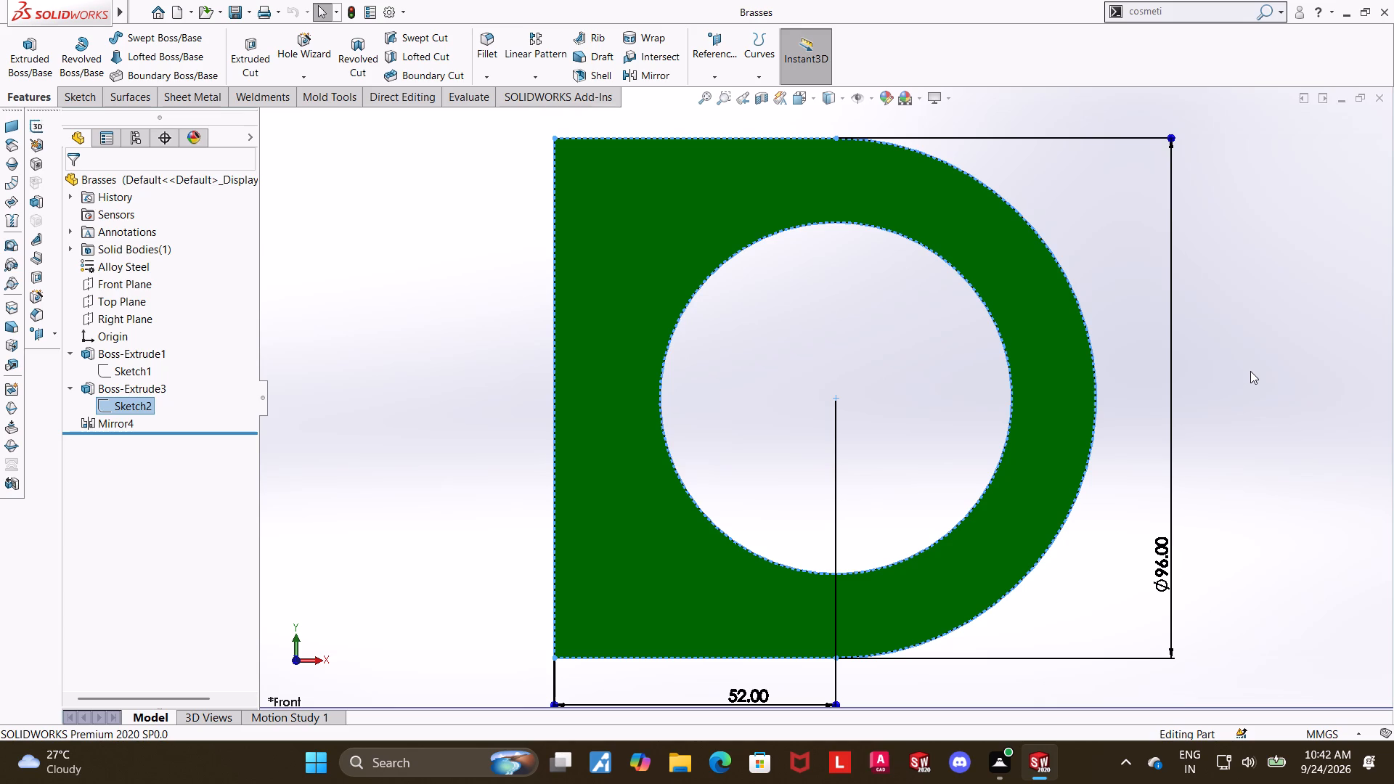
scroll(1113, 425, up, 3)
middle_drag(1124, 481, 1170, 481)
scroll(1156, 481, up, 1)
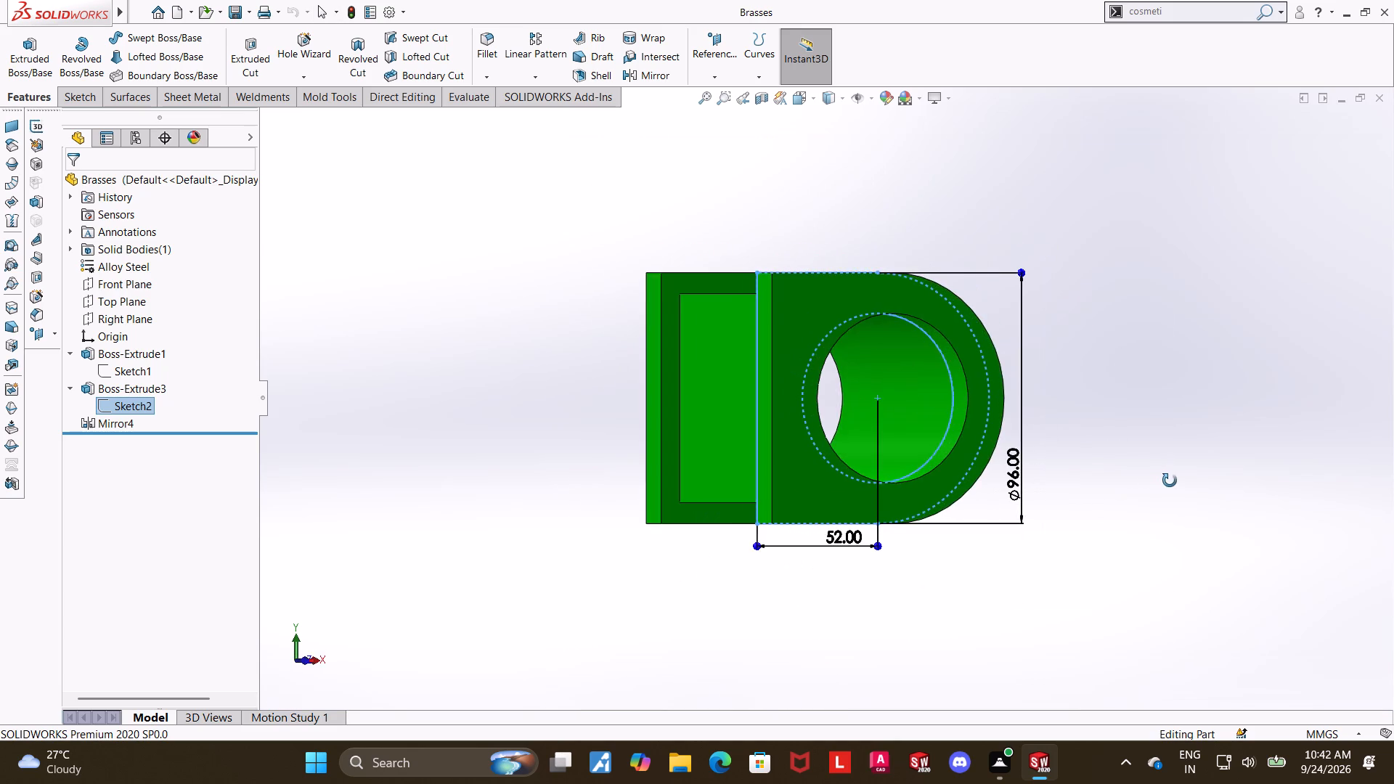
middle_drag(1170, 481, 1171, 475)
click(1255, 560)
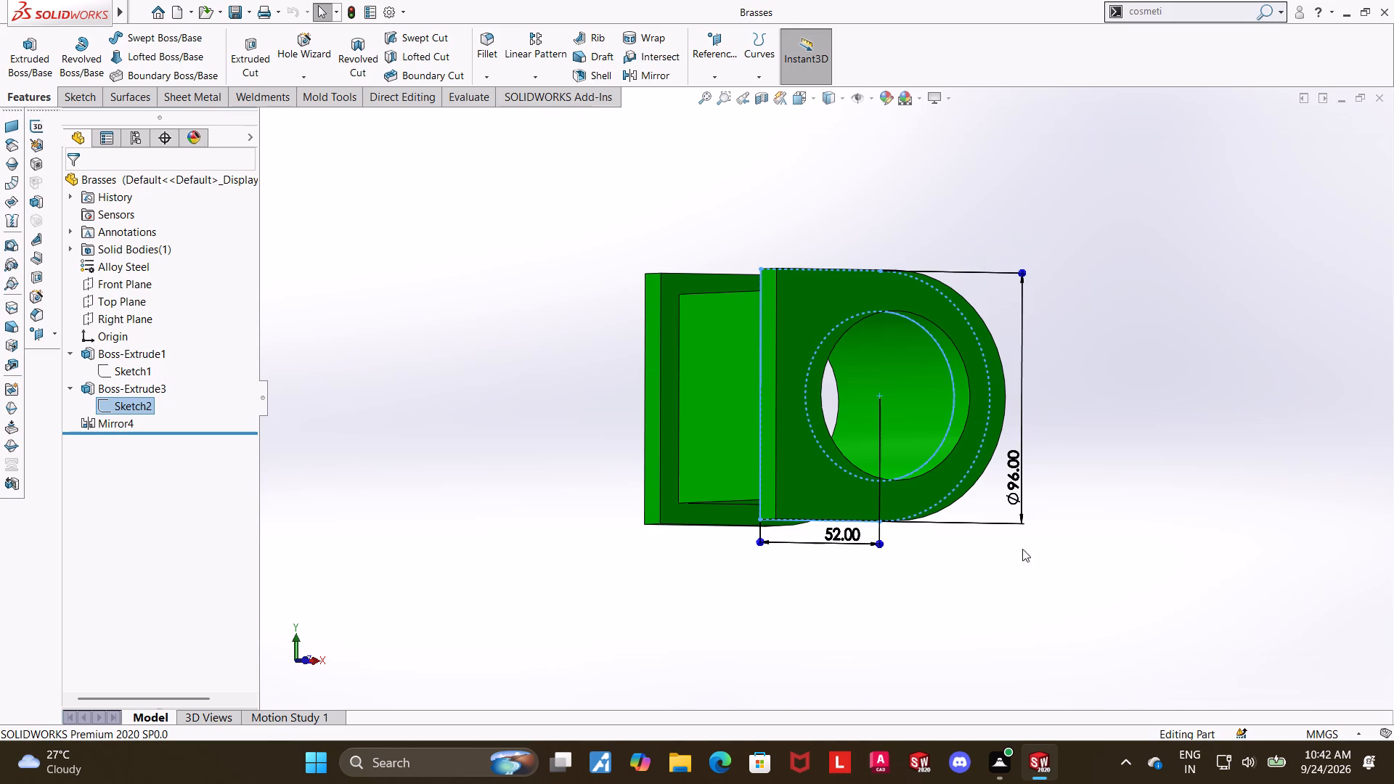
middle_drag(1146, 528, 1119, 537)
scroll(1130, 534, up, 1)
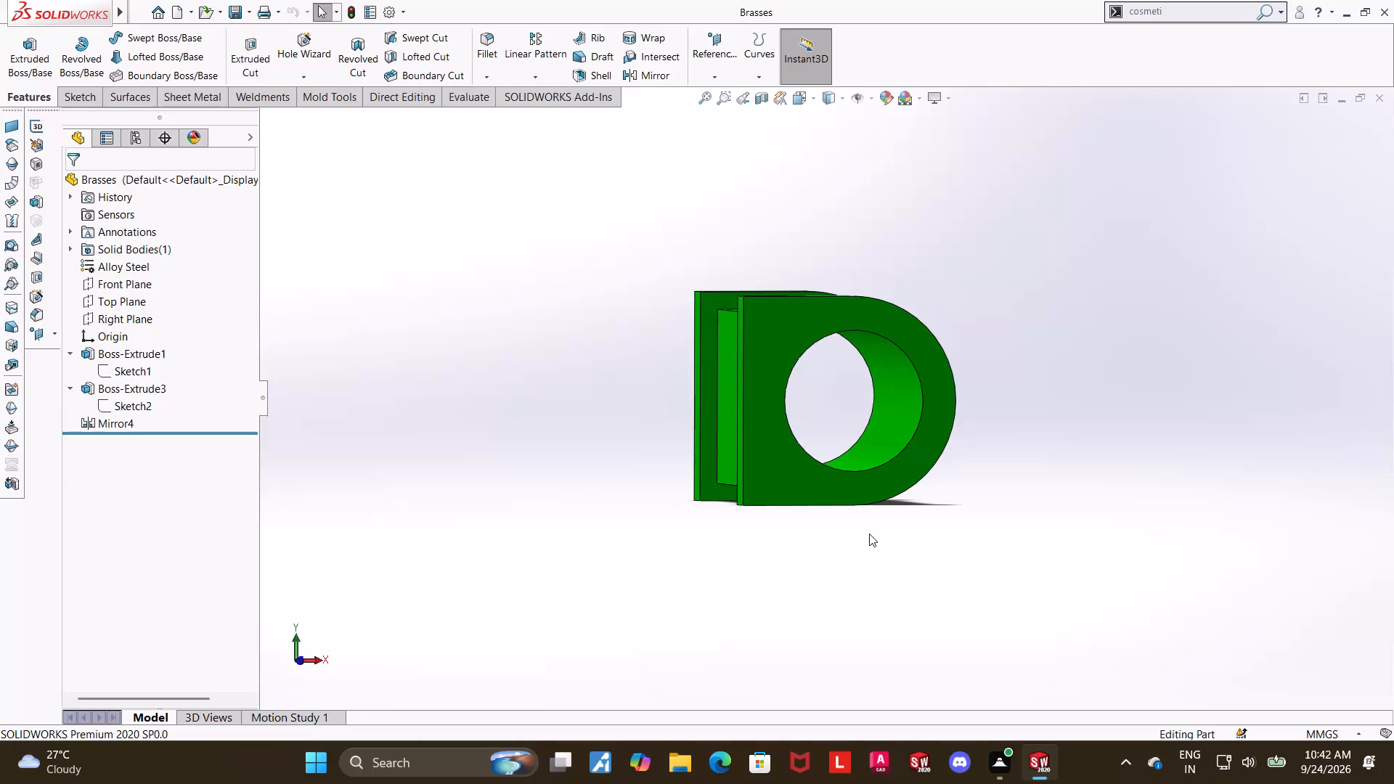
click(1119, 508)
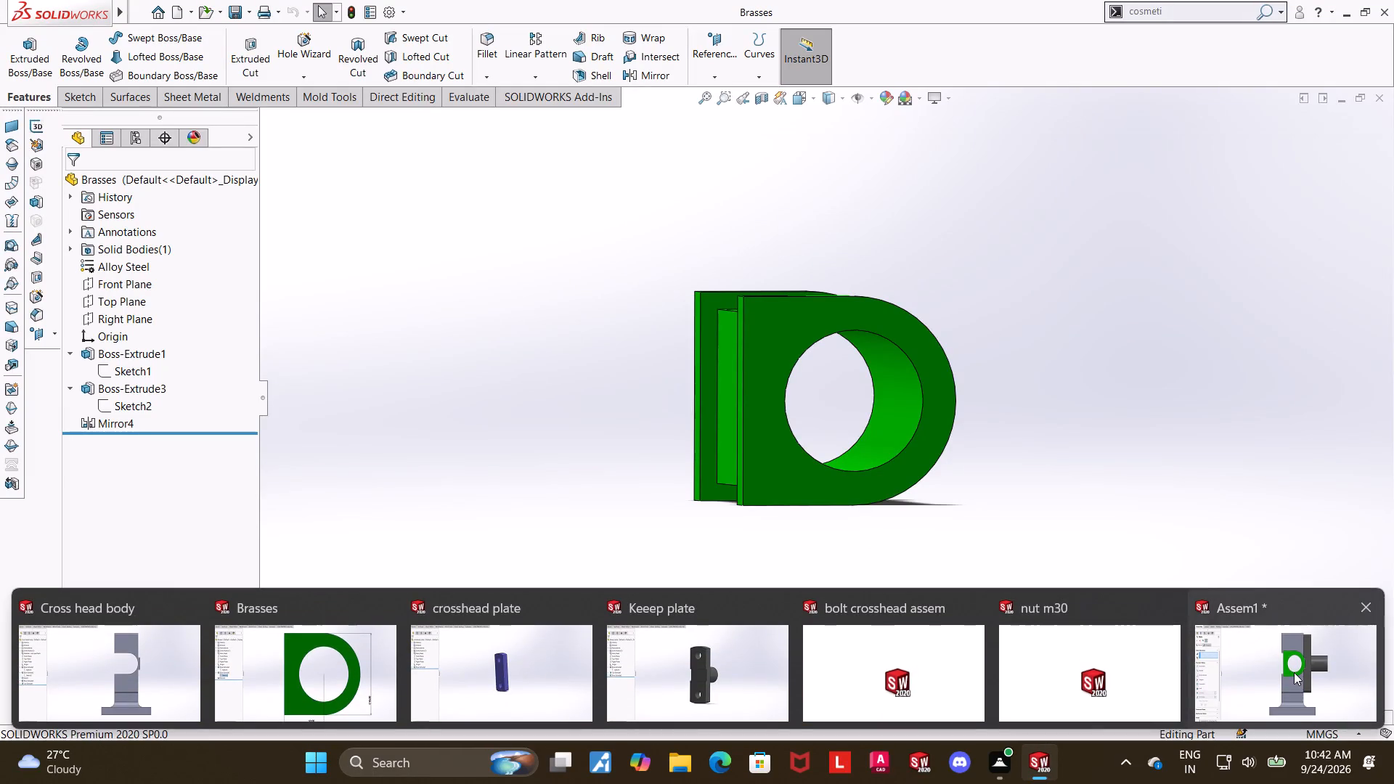
click(1294, 672)
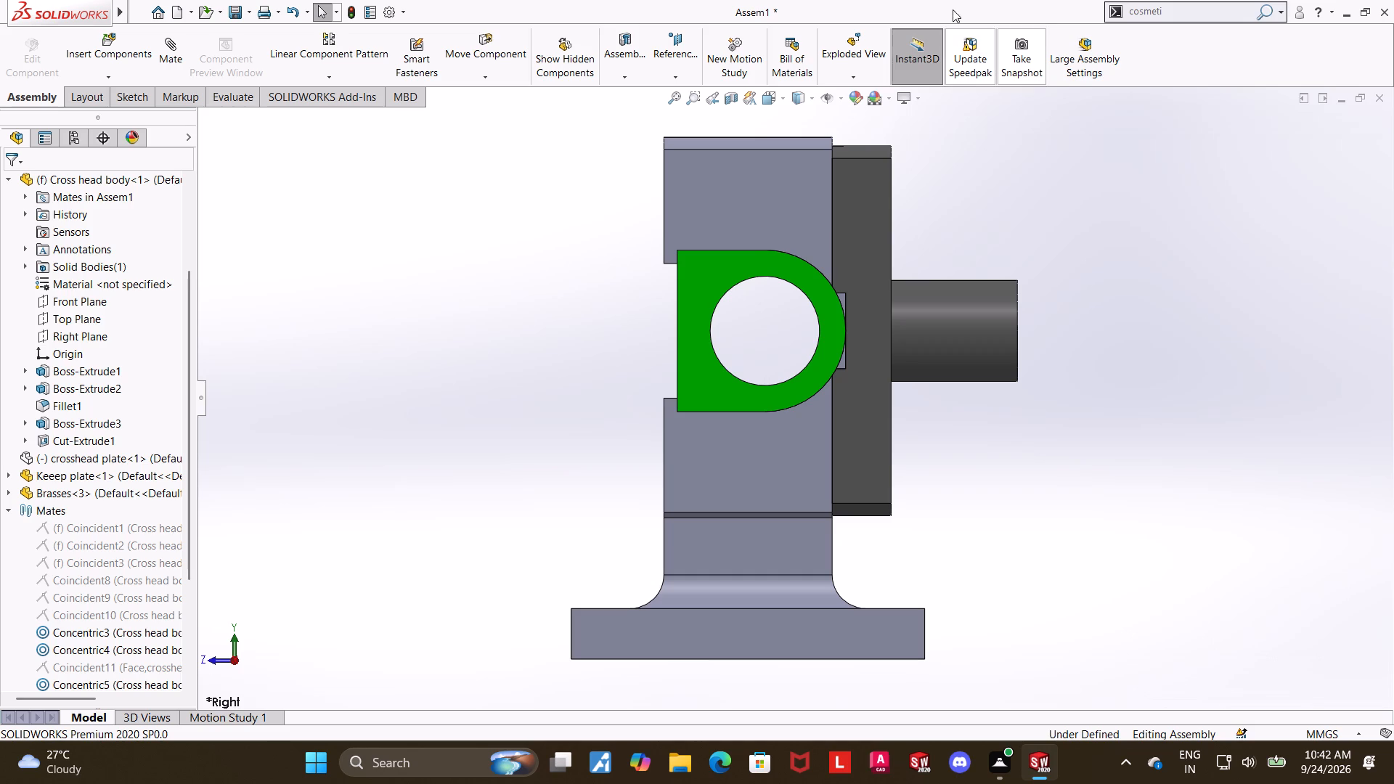
Open the crosshead plate part on its own to inspect it, and return to the assembly.
click(68, 462)
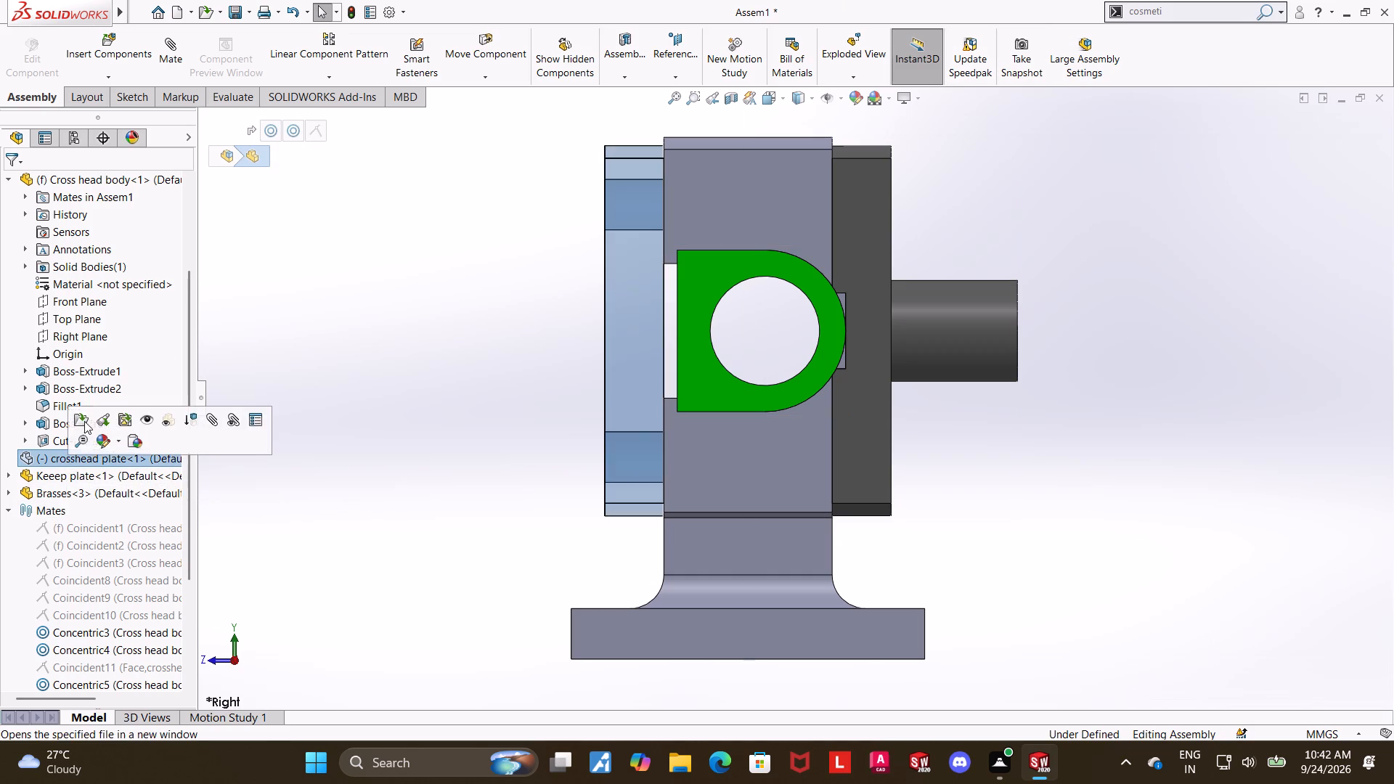
click(86, 420)
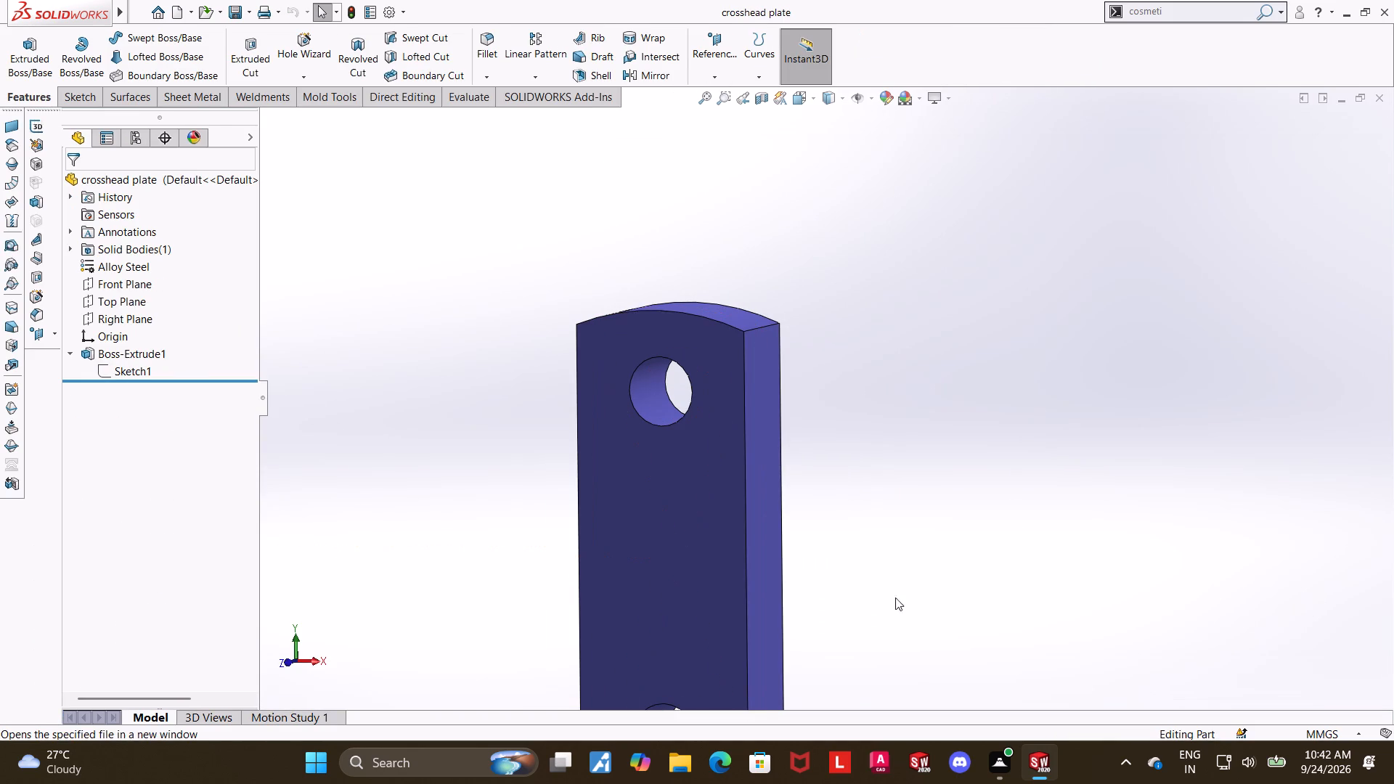
click(1226, 690)
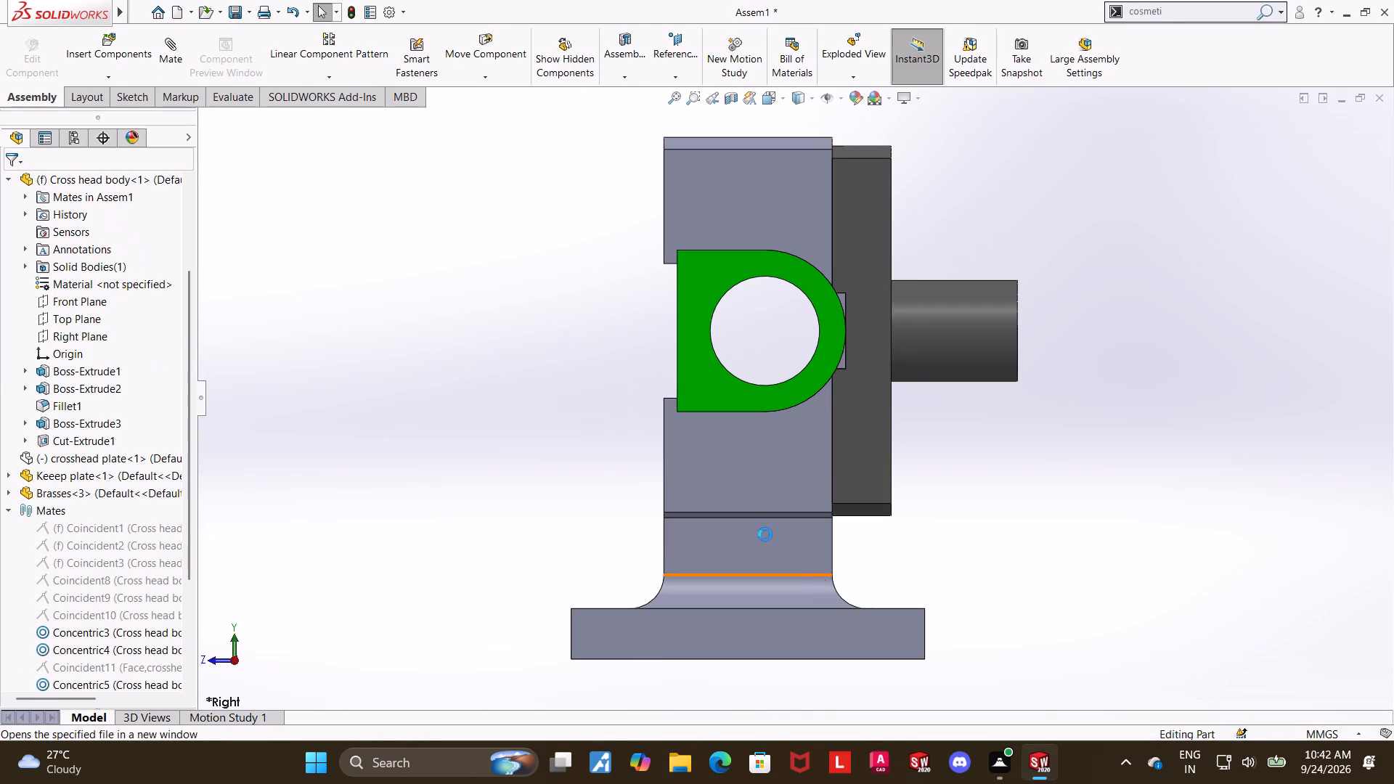
scroll(120, 483, down, 4)
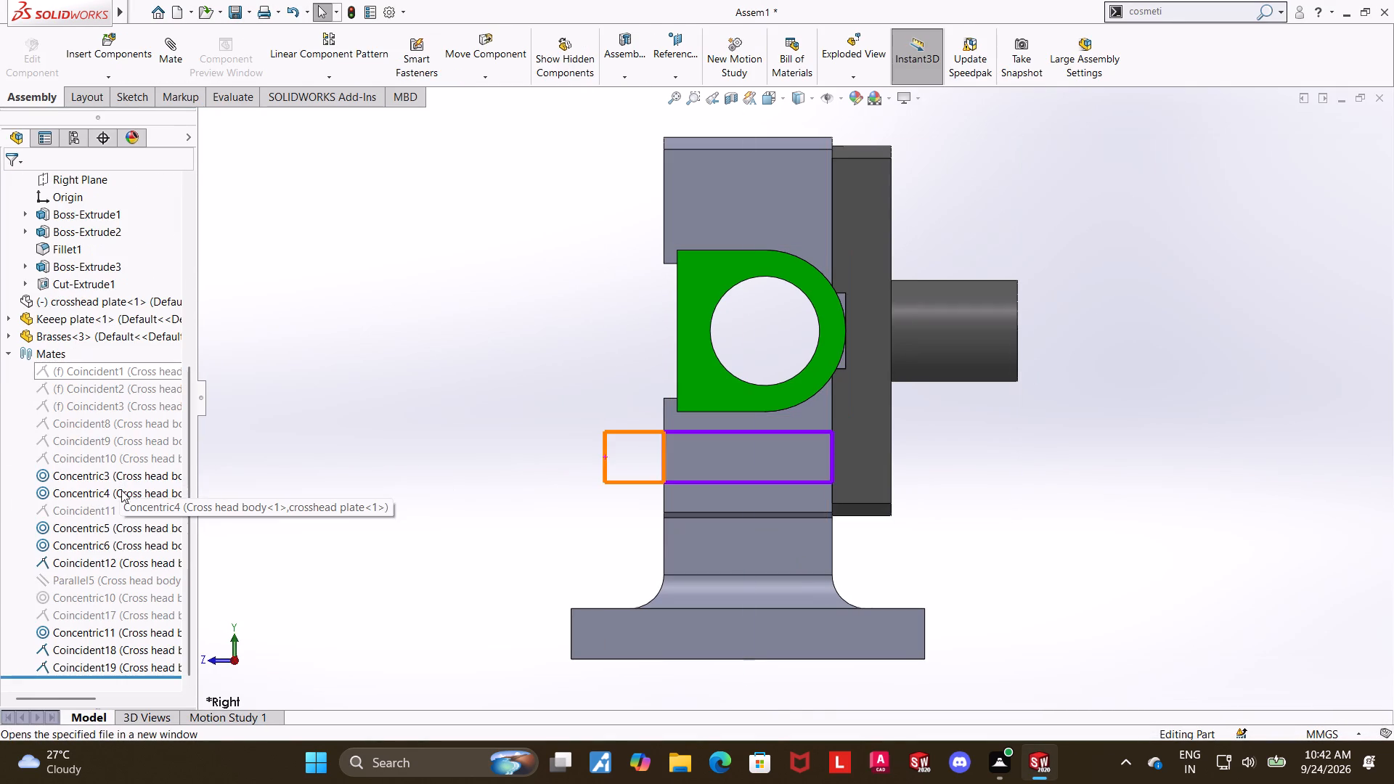
scroll(124, 497, down, 7)
scroll(443, 420, up, 4)
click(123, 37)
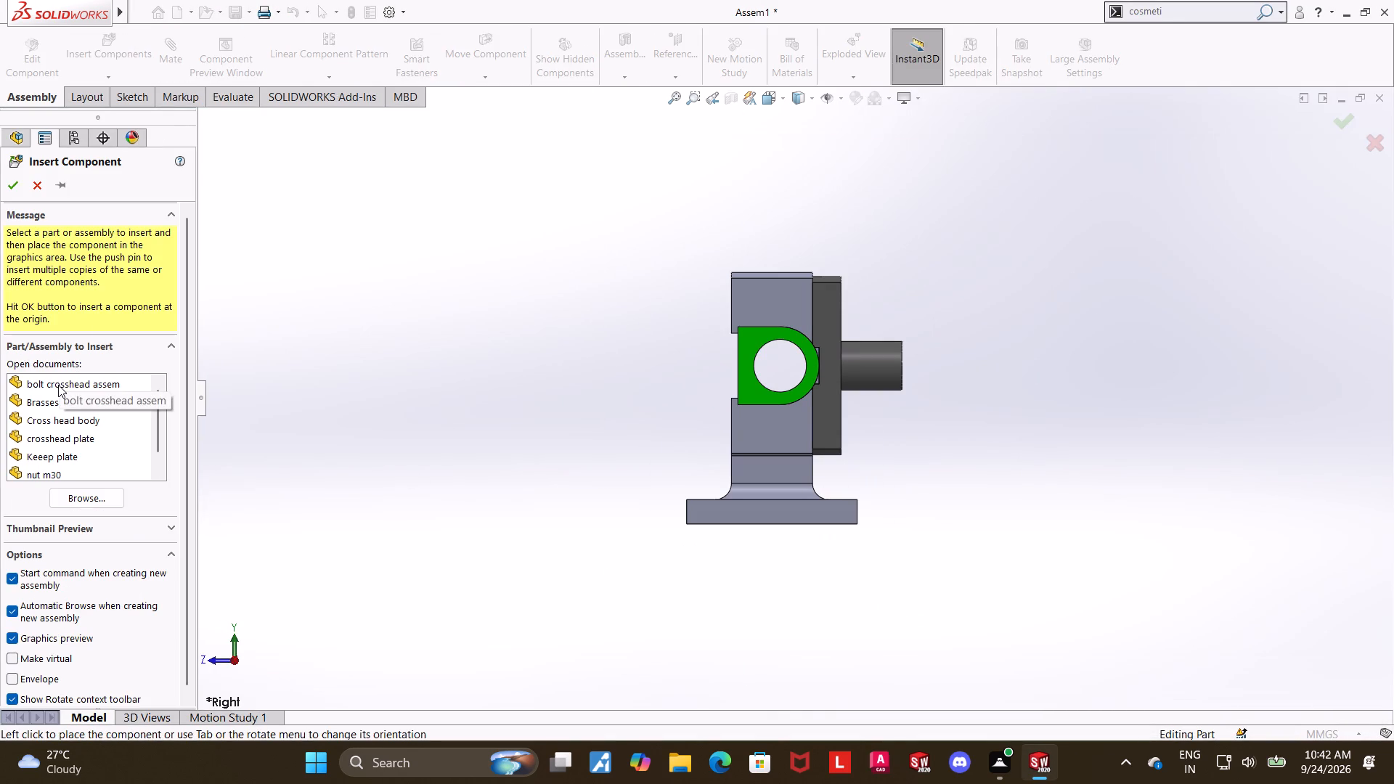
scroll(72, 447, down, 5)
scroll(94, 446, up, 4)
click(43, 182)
Insert the bolt crosshead assem part and place it beside the keep plate, clear of the crosshead.
middle_drag(328, 392, 341, 417)
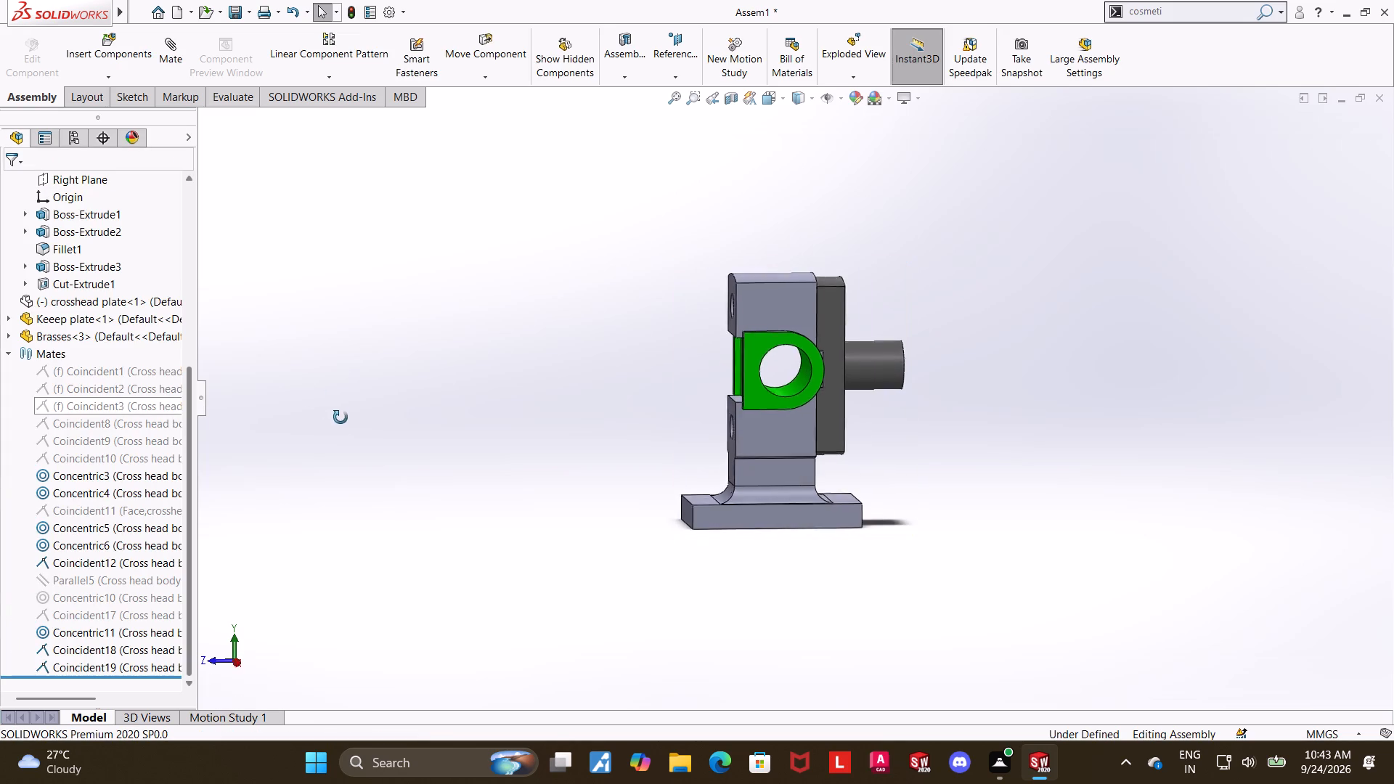
middle_drag(341, 417, 341, 420)
scroll(969, 264, down, 3)
scroll(918, 353, up, 2)
click(129, 49)
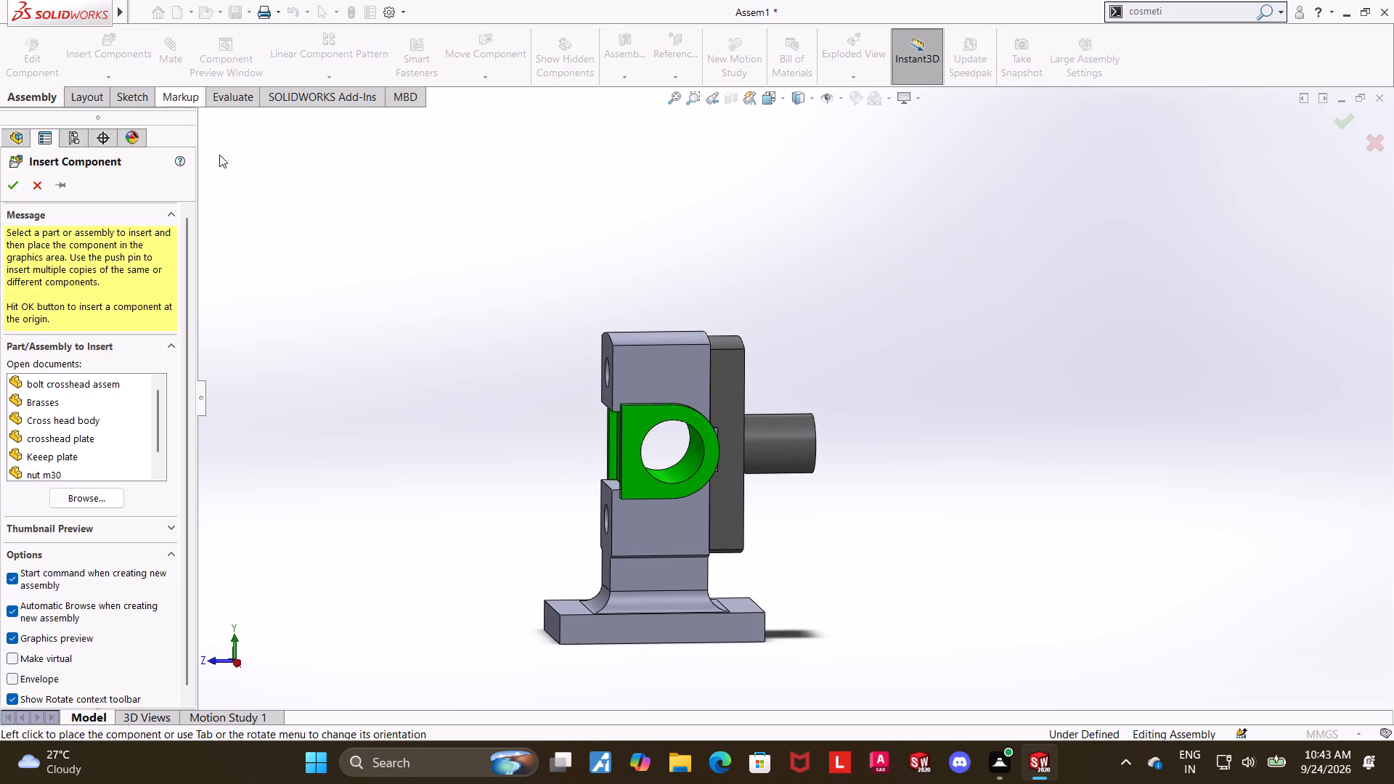
middle_drag(309, 323, 277, 327)
scroll(29, 451, down, 3)
scroll(38, 428, up, 2)
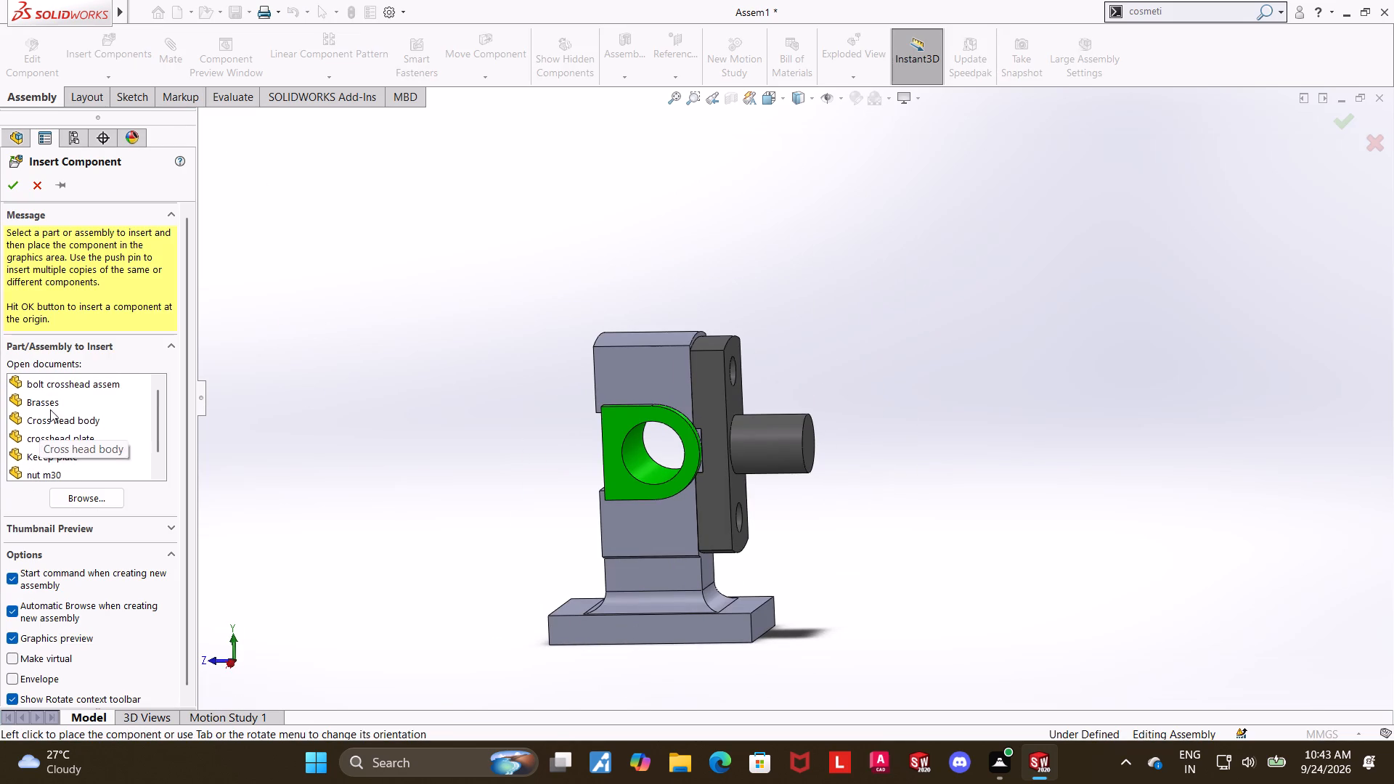
click(54, 384)
click(952, 342)
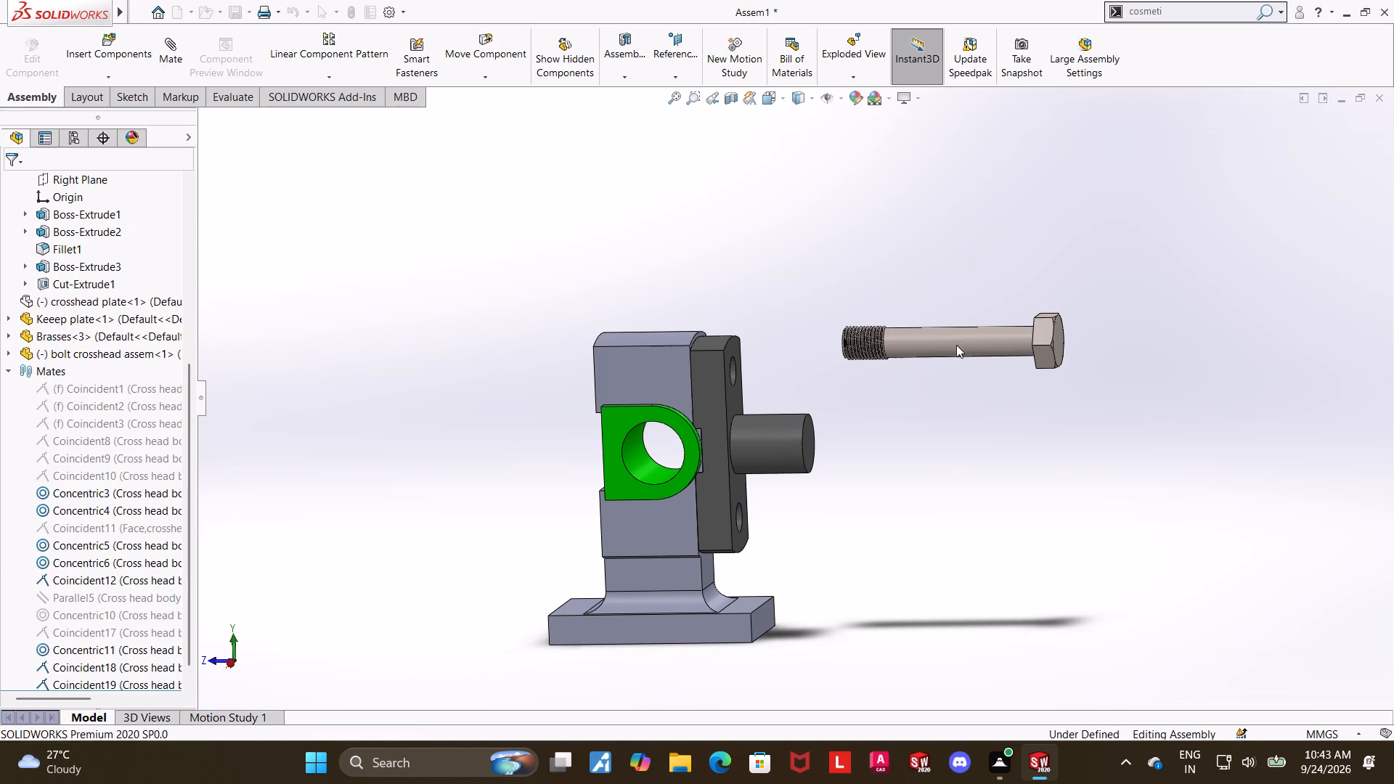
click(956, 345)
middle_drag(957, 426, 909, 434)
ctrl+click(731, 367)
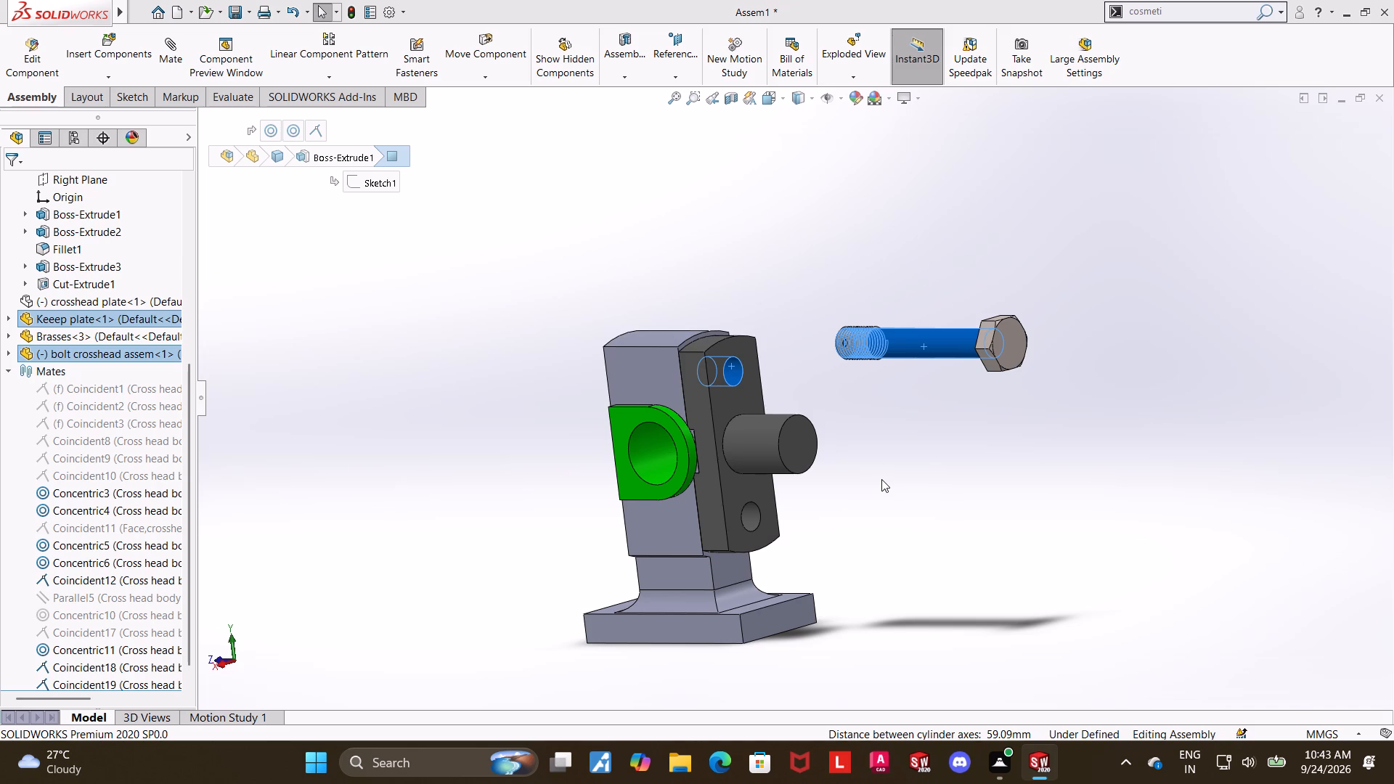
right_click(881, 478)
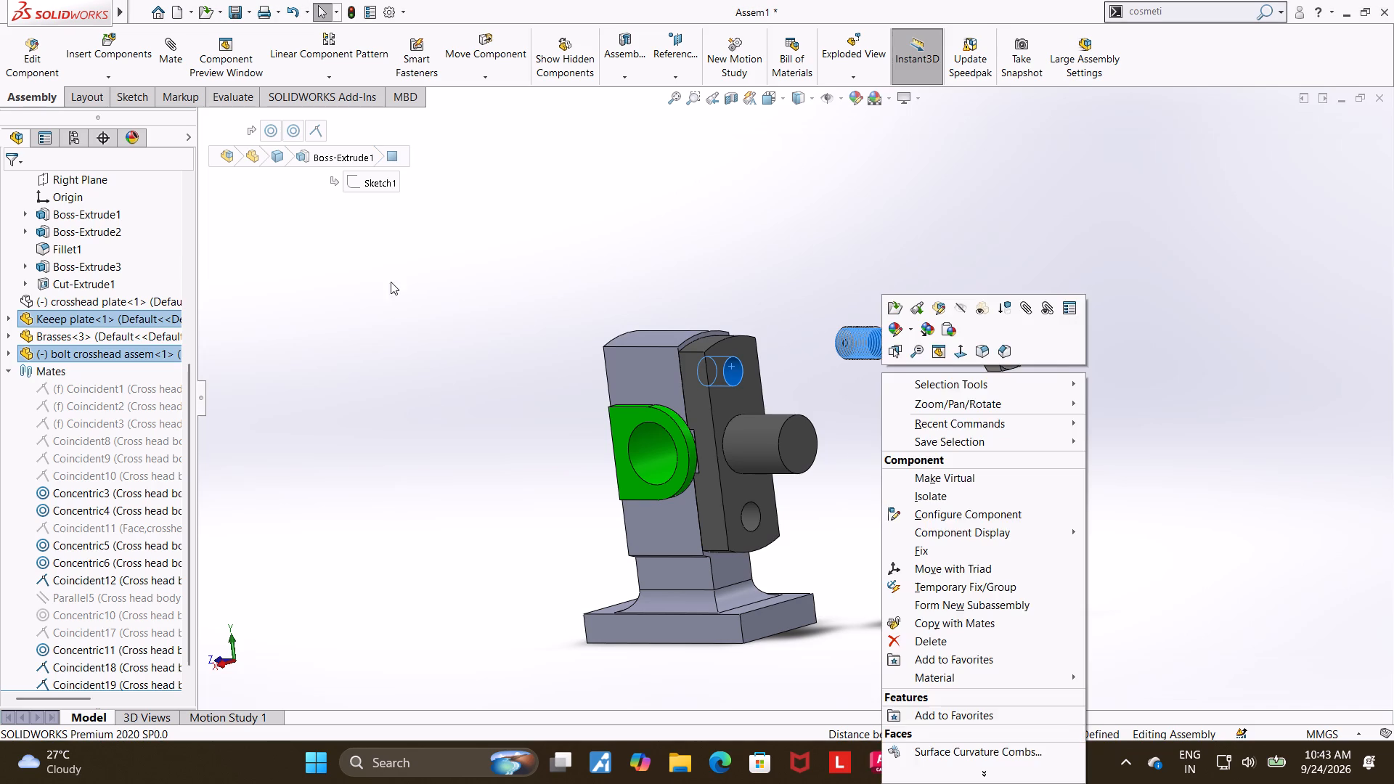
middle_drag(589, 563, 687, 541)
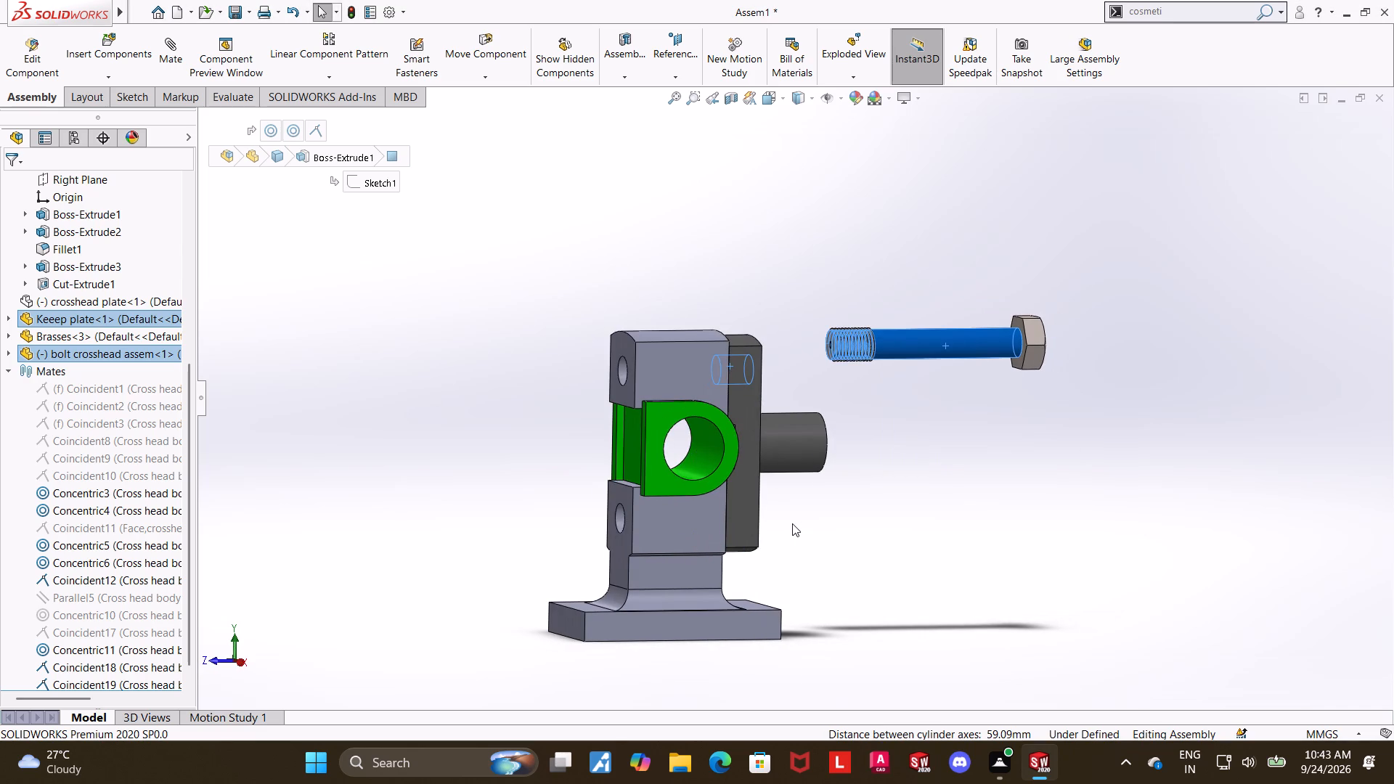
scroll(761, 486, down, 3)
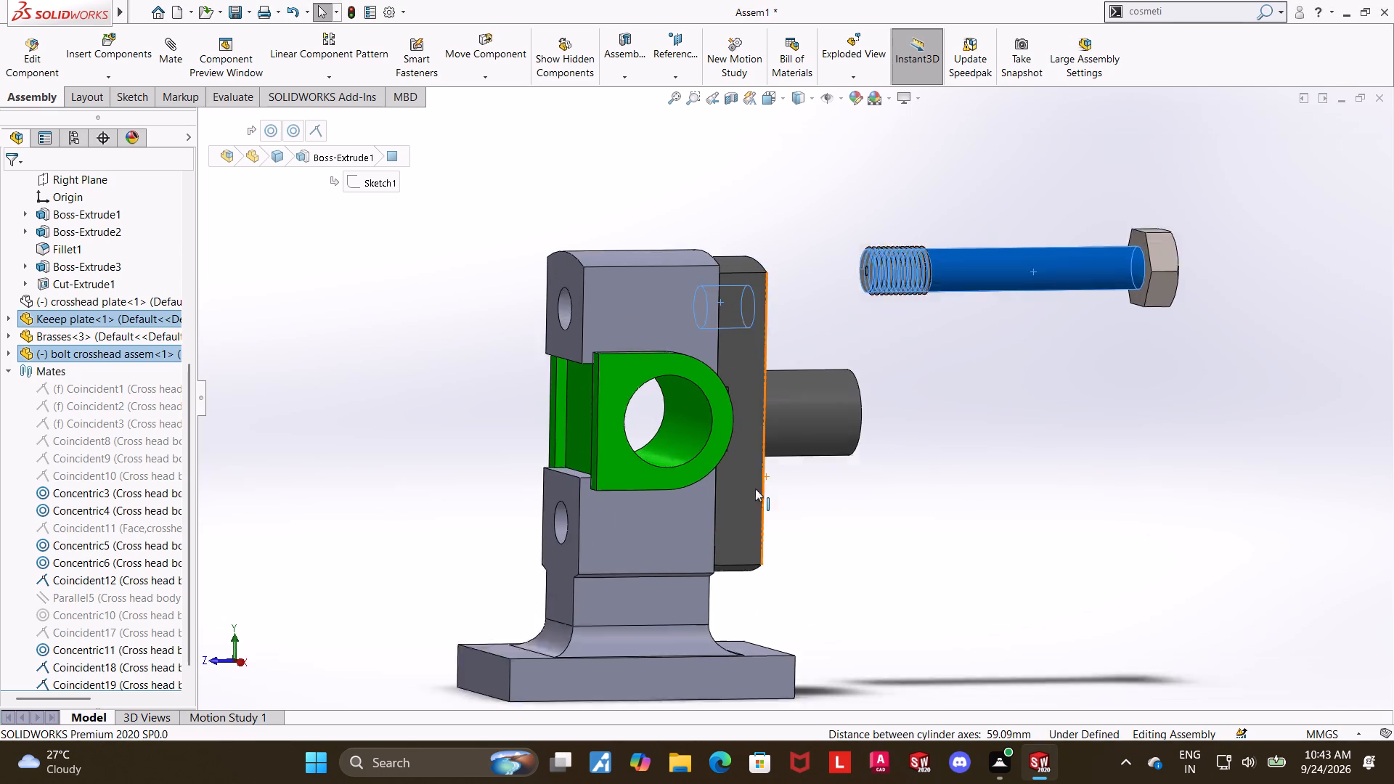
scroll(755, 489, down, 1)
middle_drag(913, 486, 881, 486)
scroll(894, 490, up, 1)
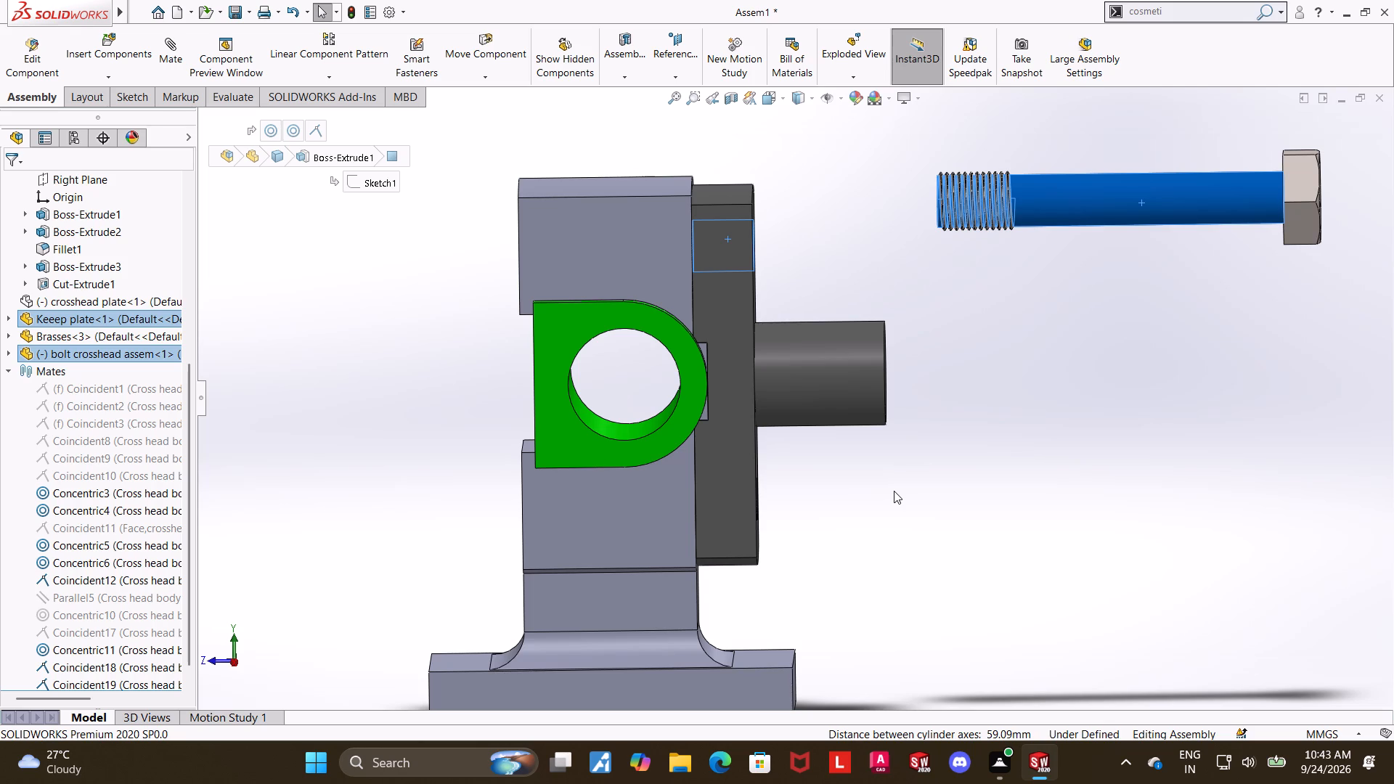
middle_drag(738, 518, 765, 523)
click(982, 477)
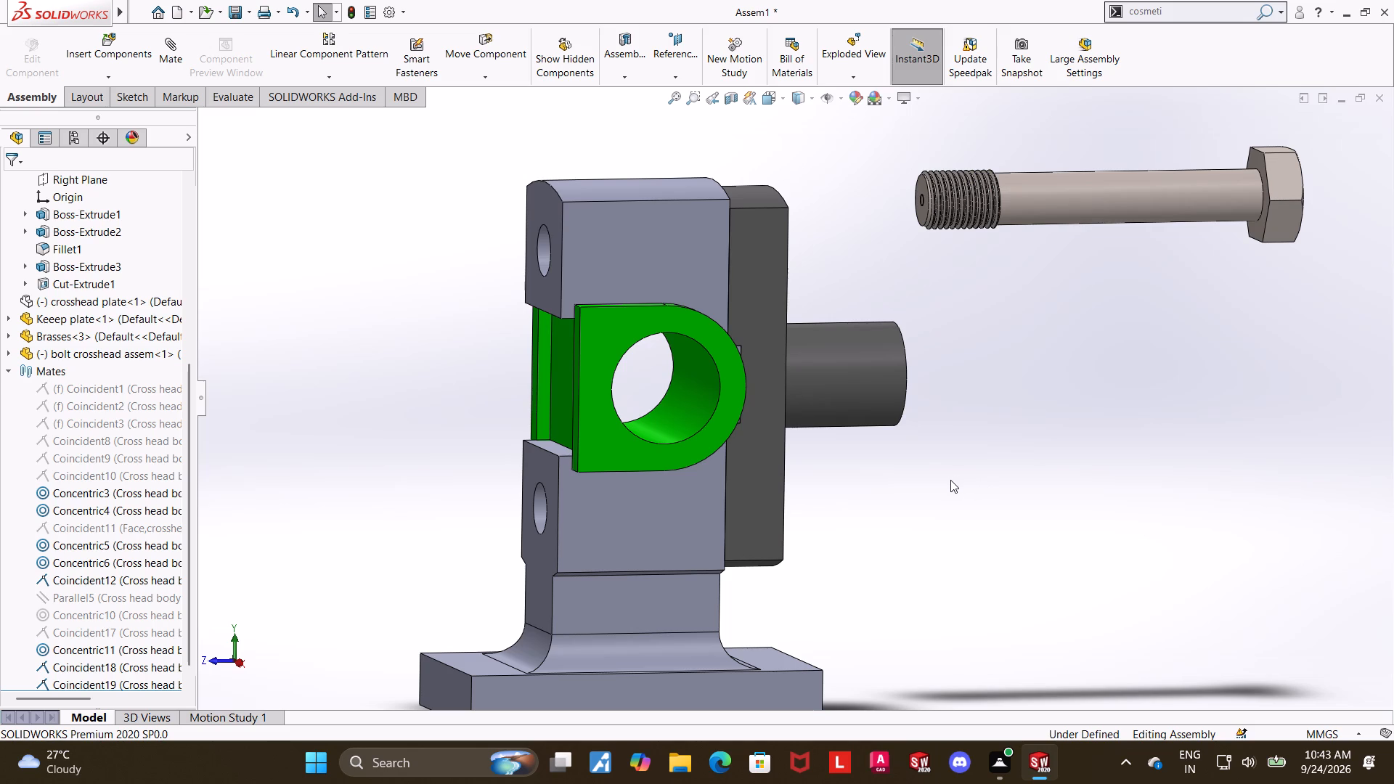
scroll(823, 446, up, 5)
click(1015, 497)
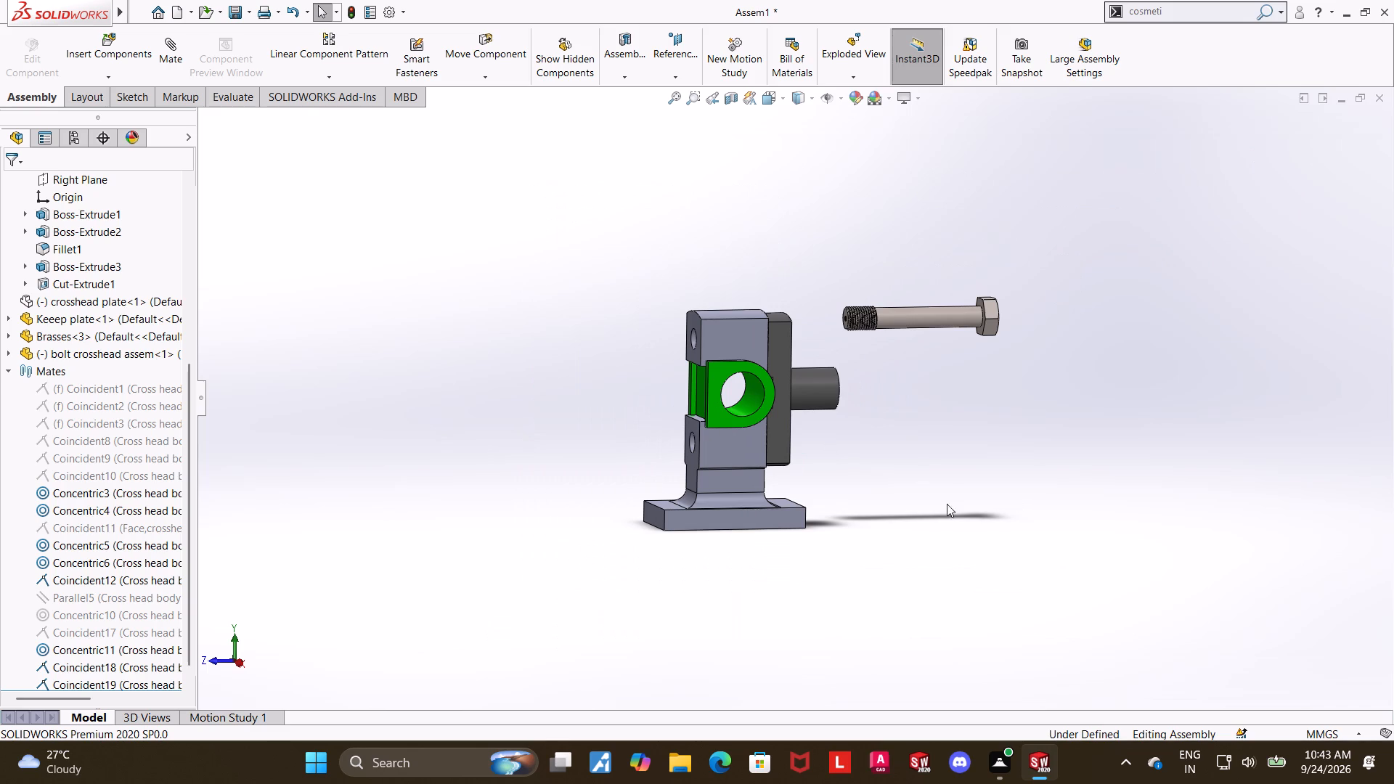
Show the hidden crosshead plate in the assembly.
scroll(169, 564, down, 4)
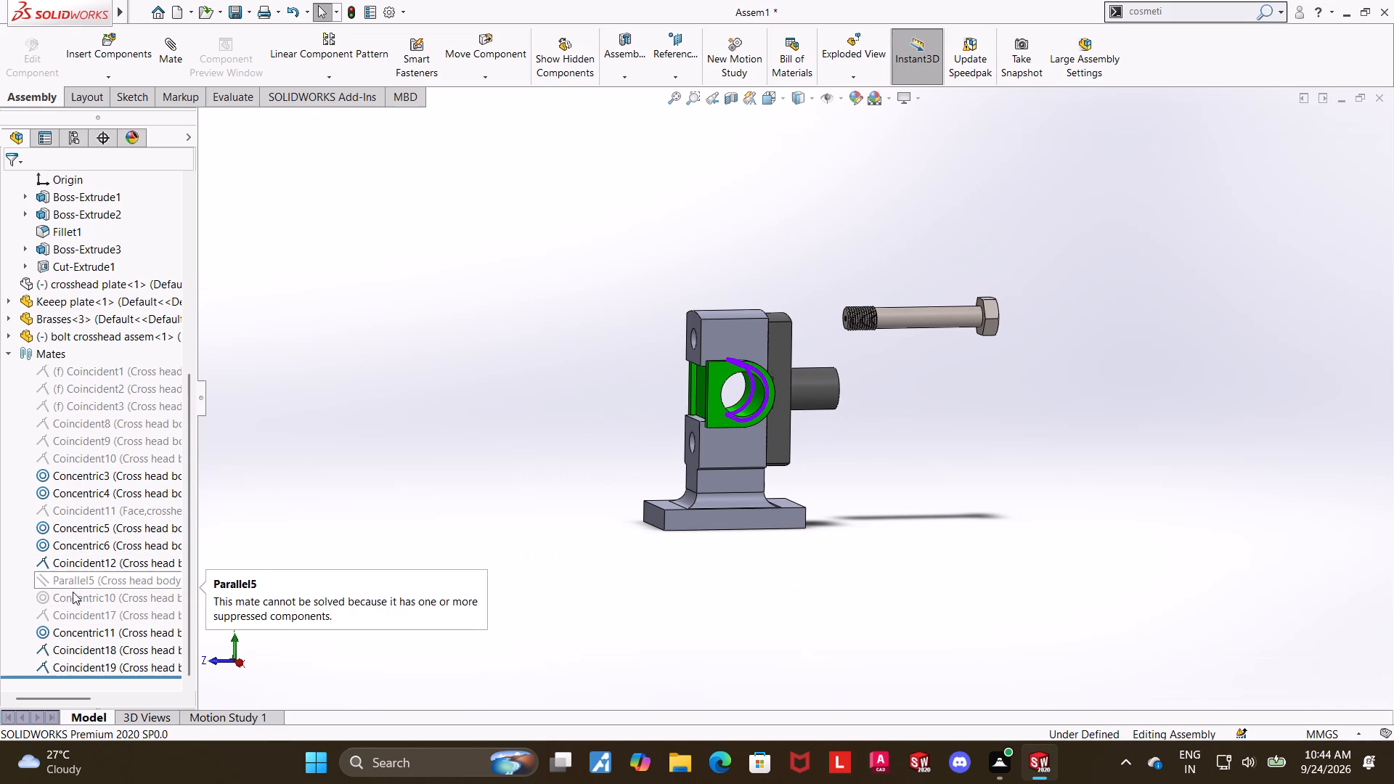
scroll(79, 600, up, 7)
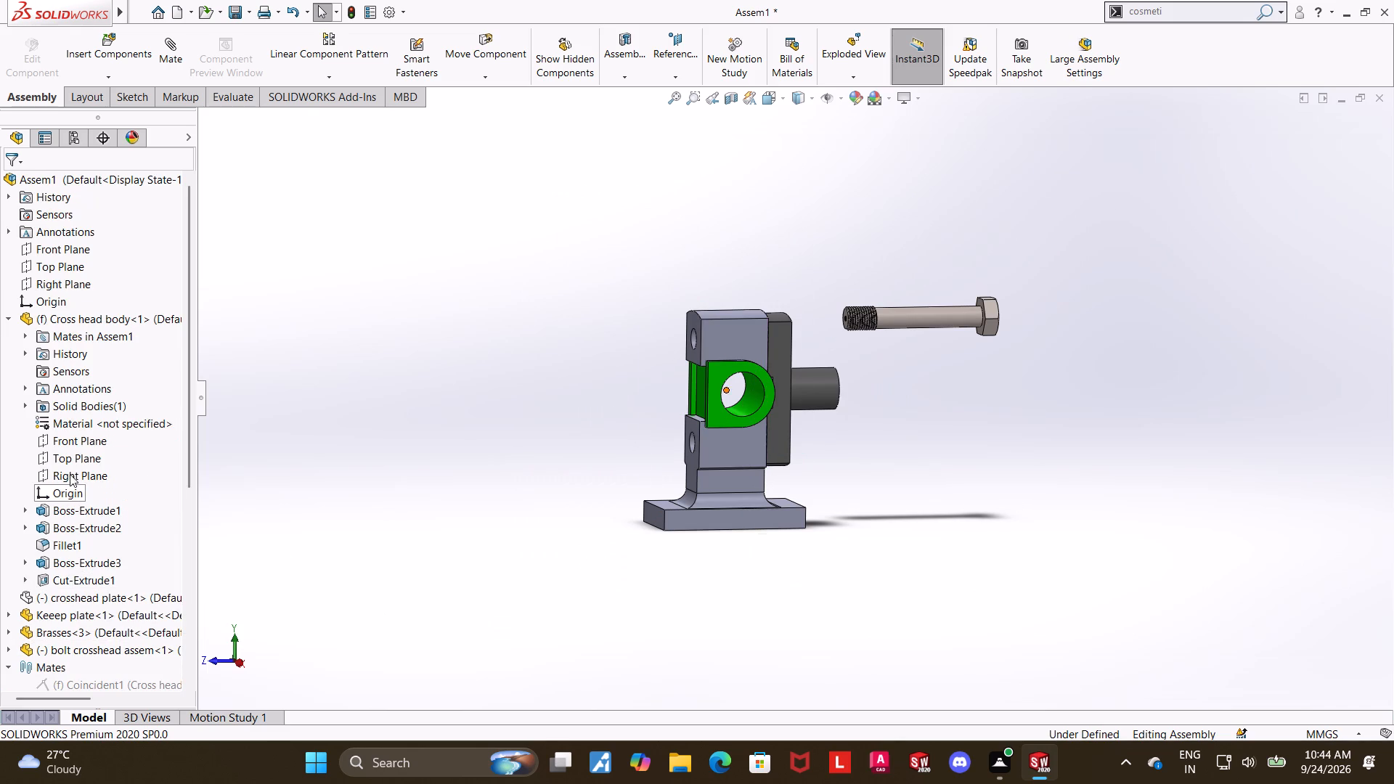
right_click(68, 592)
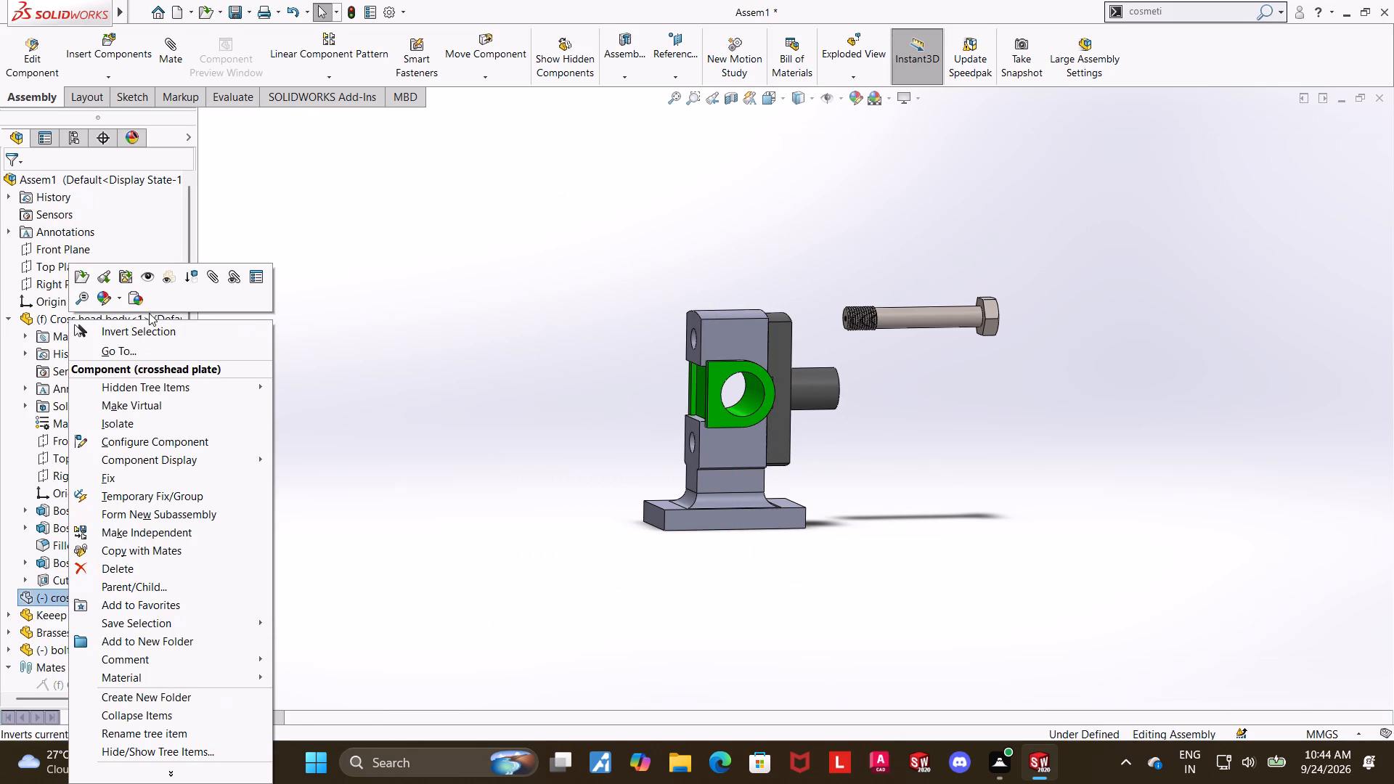
click(152, 278)
click(510, 418)
Add a concentric mate between the bolt's shank and the upper hole of the keep plate.
scroll(790, 380, down, 3)
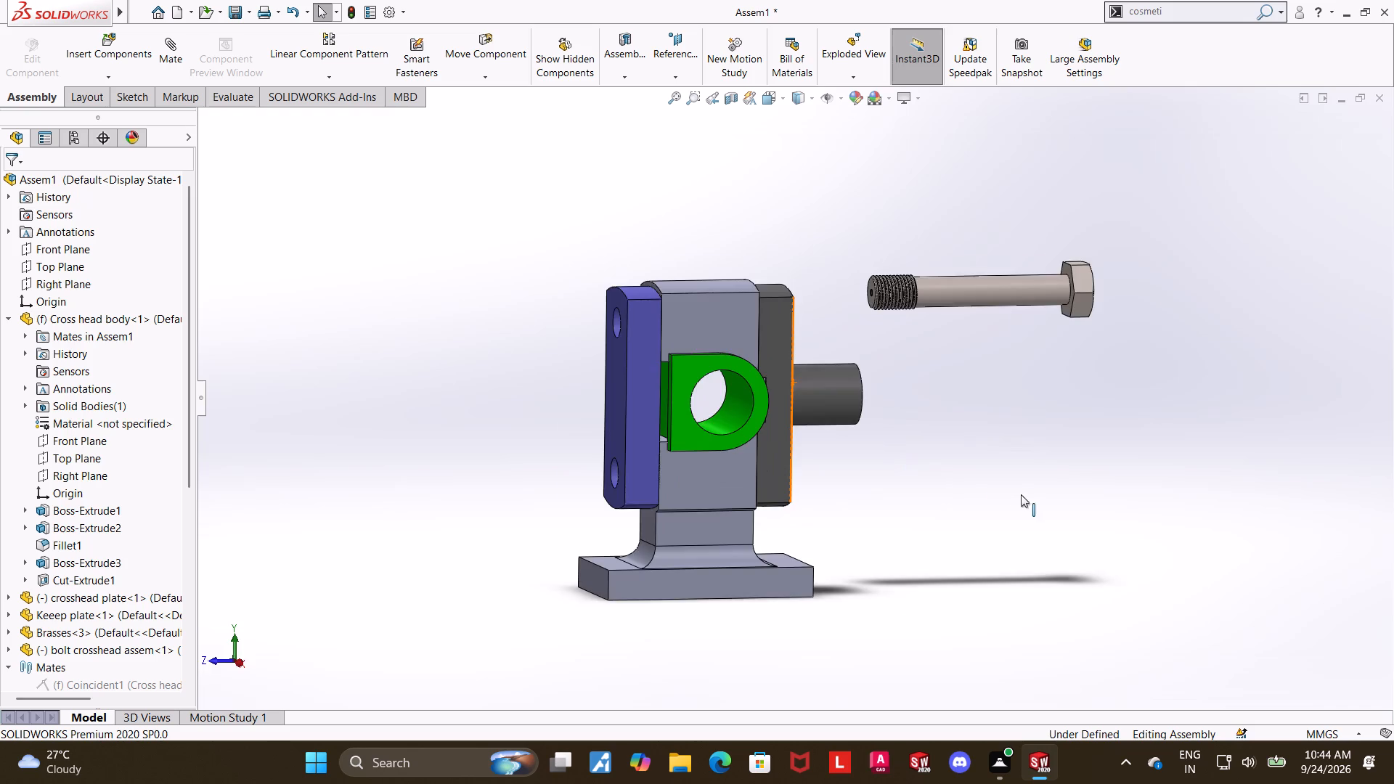
middle_drag(998, 494, 946, 491)
click(765, 97)
click(616, 417)
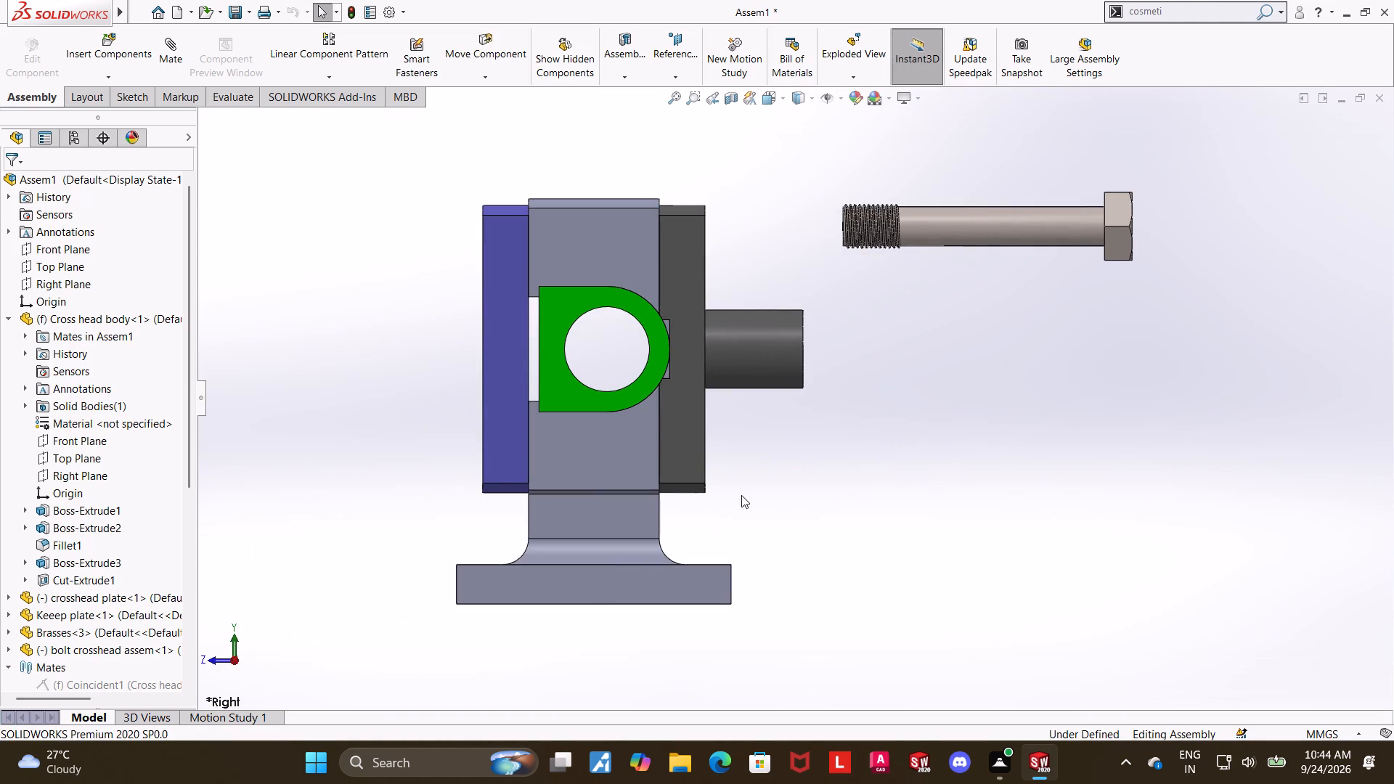
middle_drag(964, 395, 953, 399)
middle_drag(953, 399, 908, 412)
click(988, 216)
ctrl+click(701, 254)
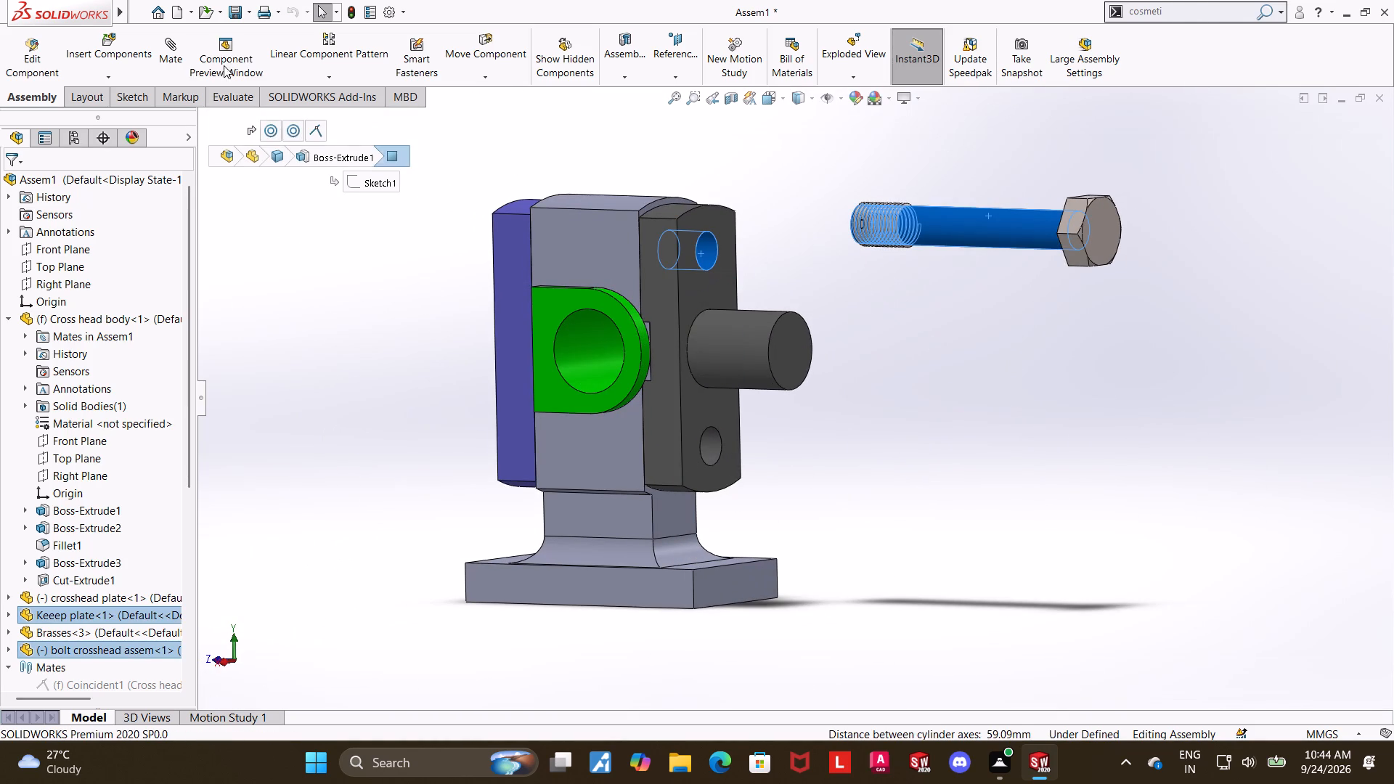
click(164, 47)
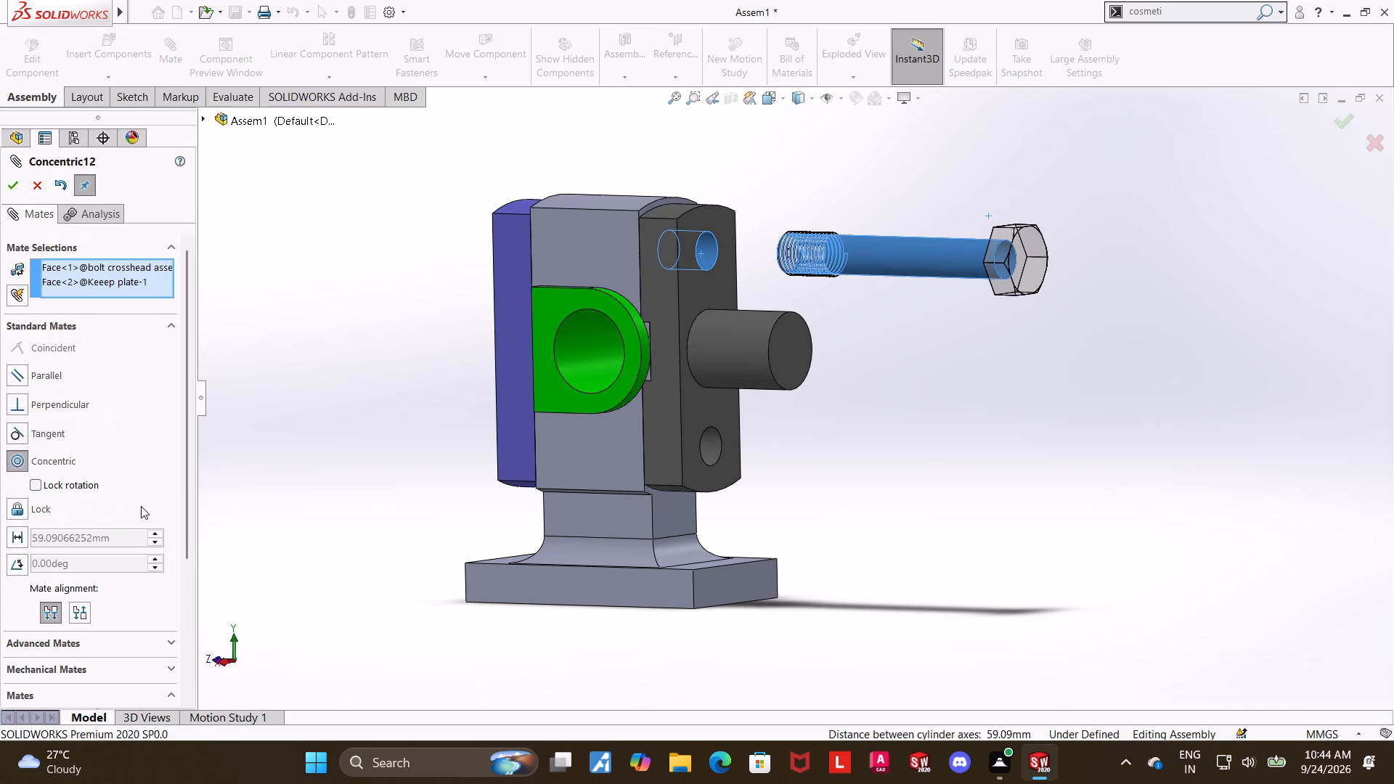
click(19, 186)
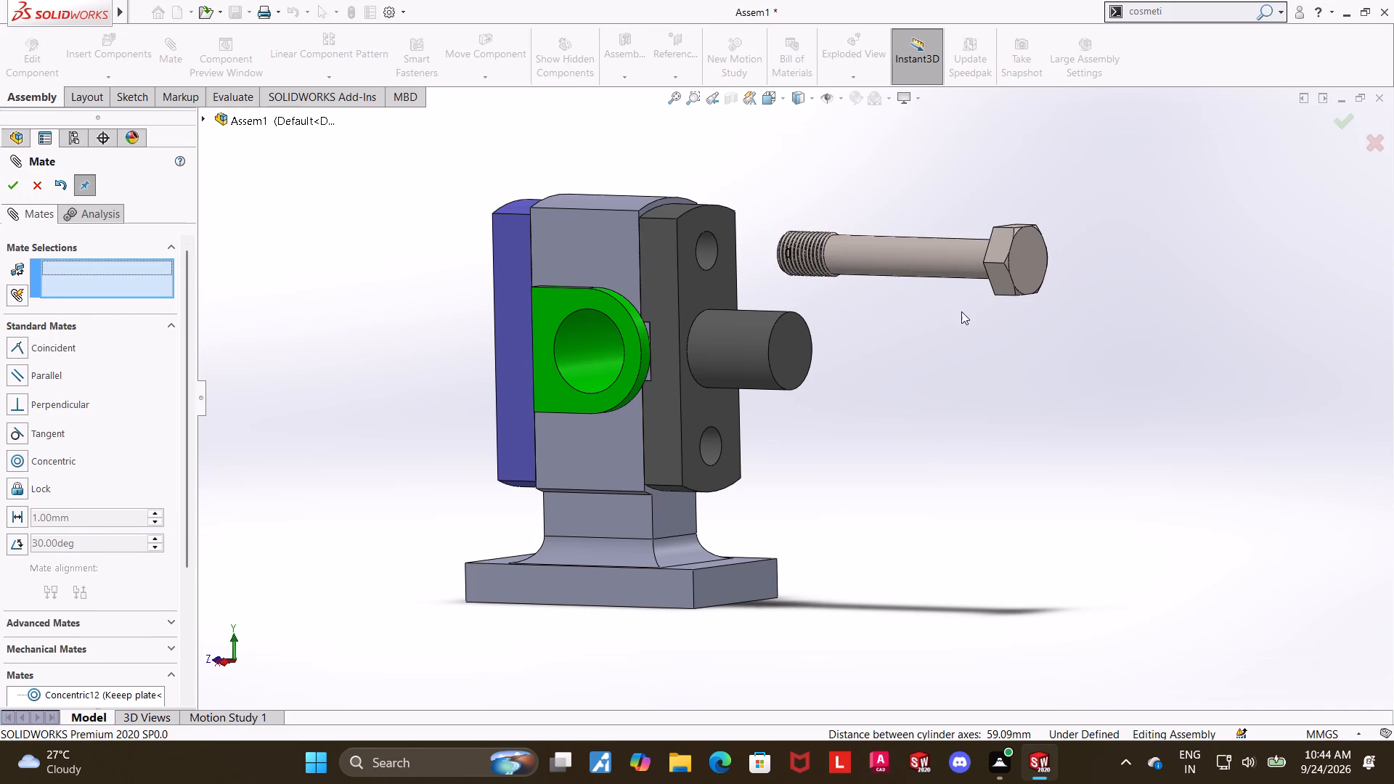
Slide the bolt into the hole and mate the underside of its head coincident with the keep plate's outer face.
drag(949, 259, 746, 243)
middle_drag(927, 328, 969, 349)
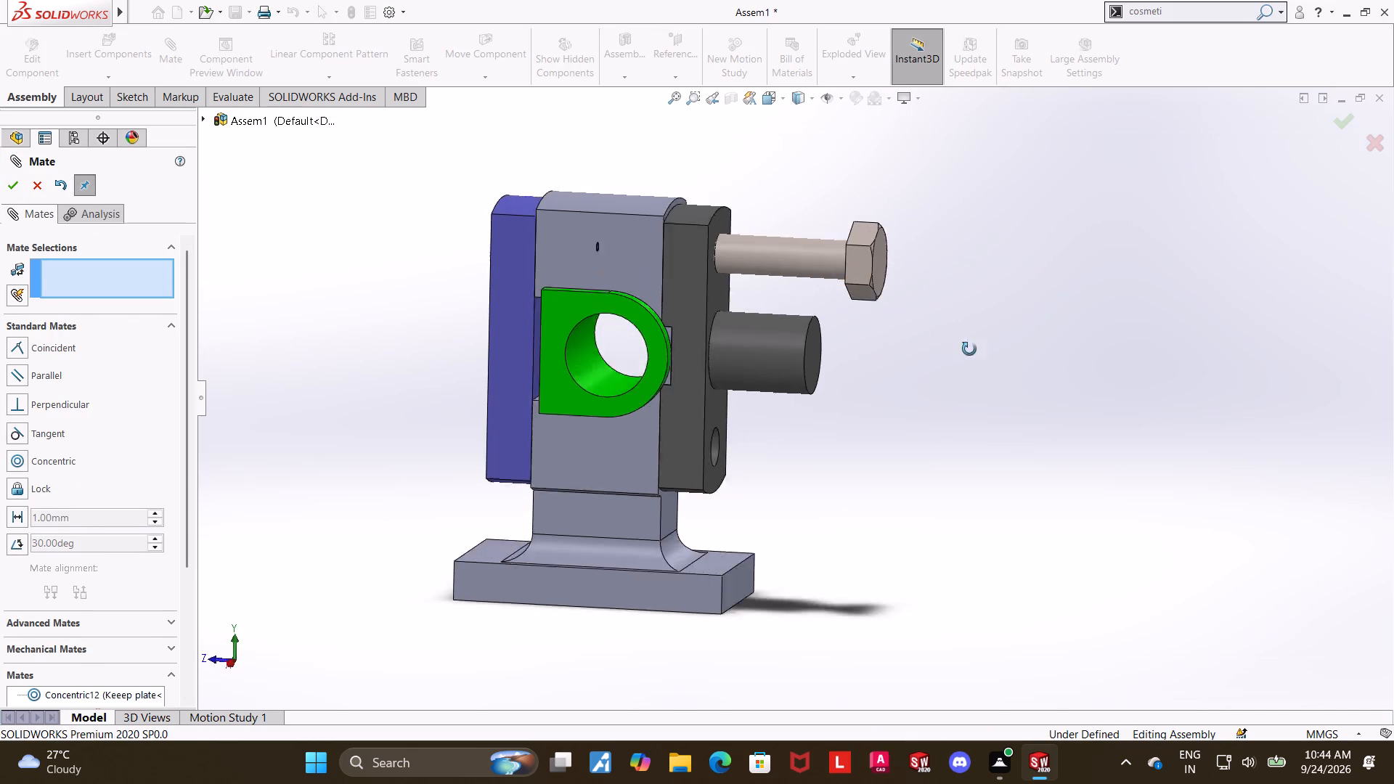
middle_drag(969, 349, 1006, 378)
scroll(834, 260, down, 3)
click(879, 249)
middle_drag(1077, 409, 1010, 411)
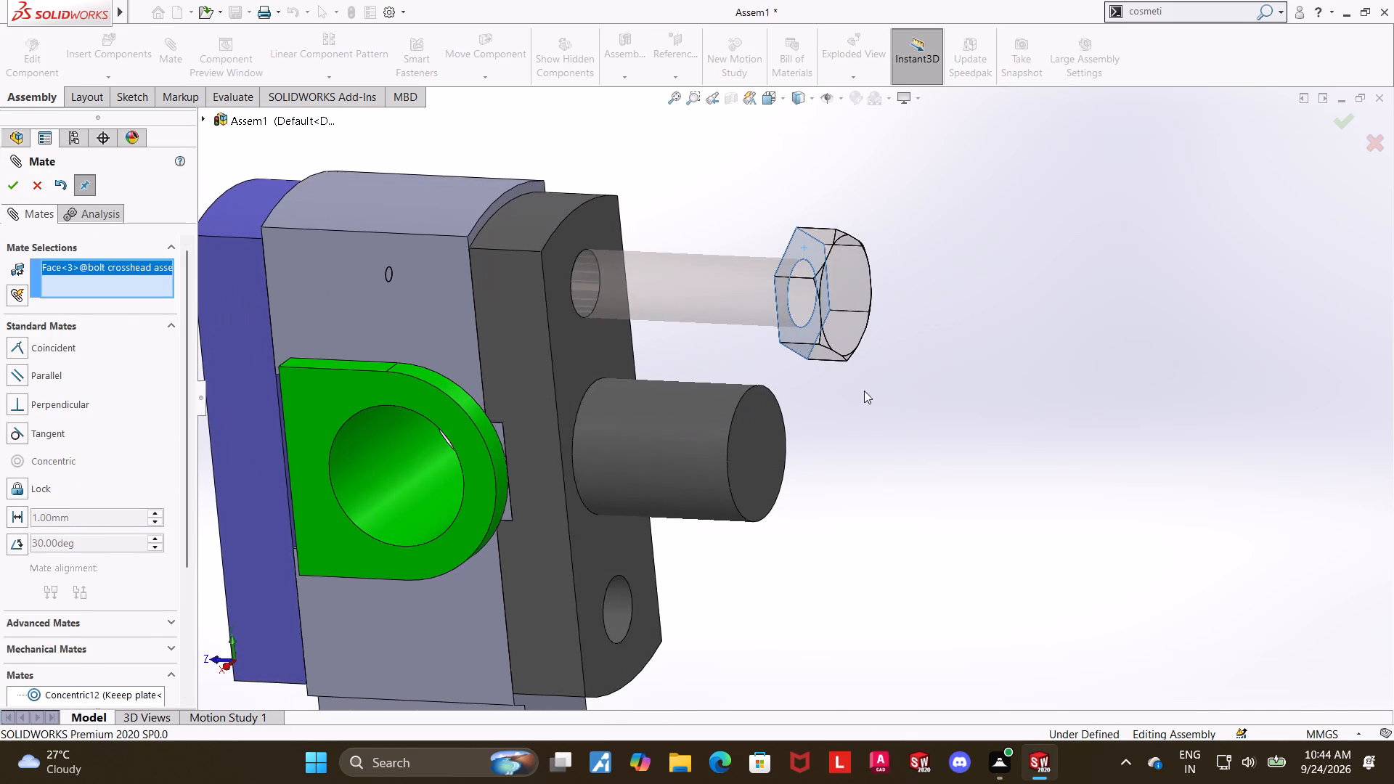
ctrl+click(560, 253)
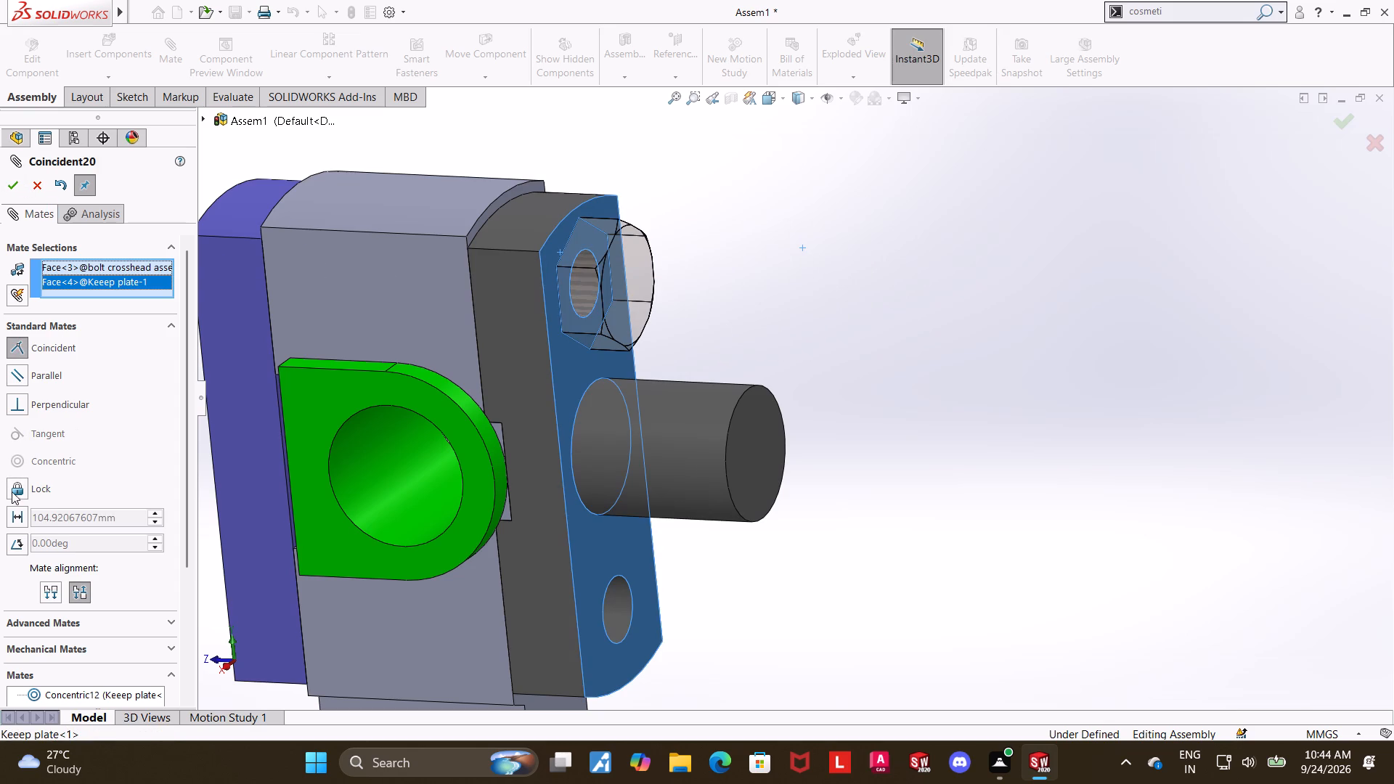
click(7, 179)
scroll(233, 477, up, 1)
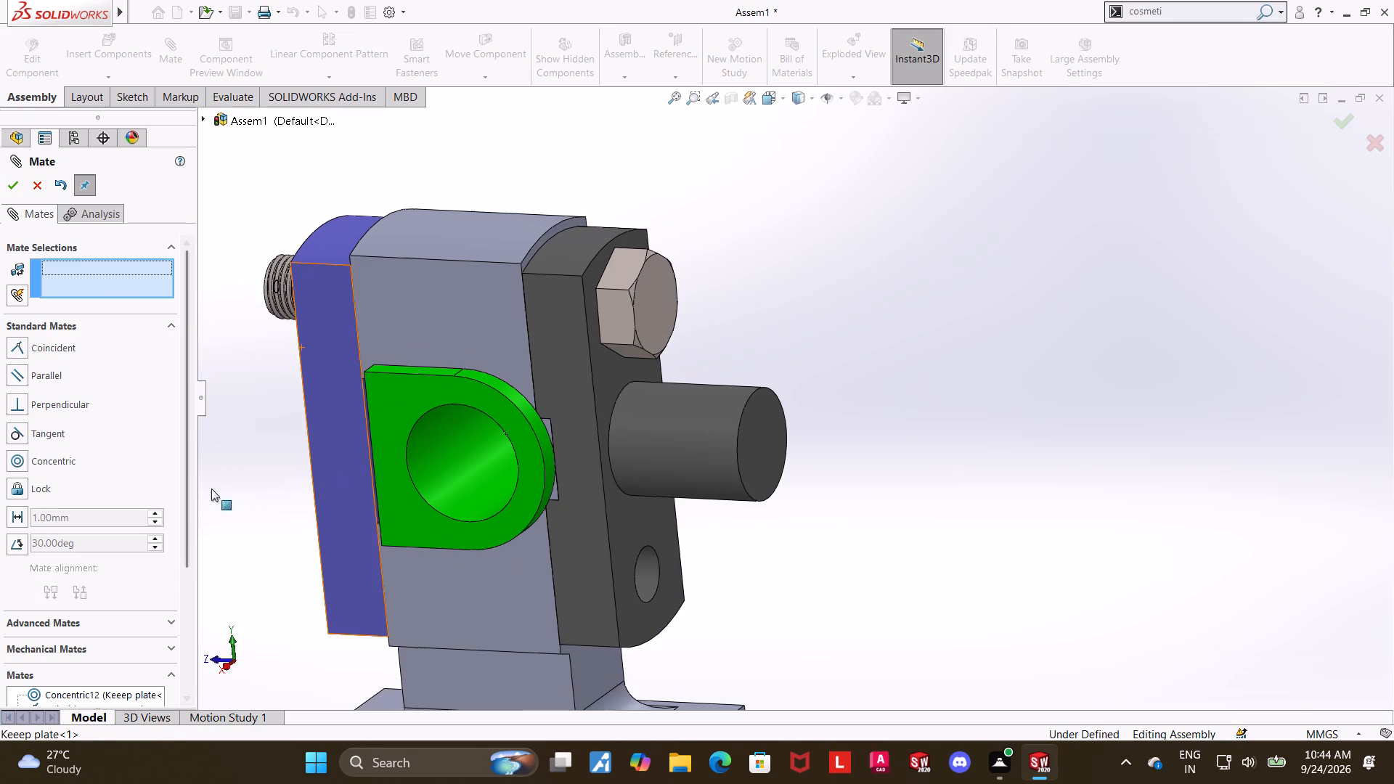
scroll(129, 507, down, 11)
click(31, 189)
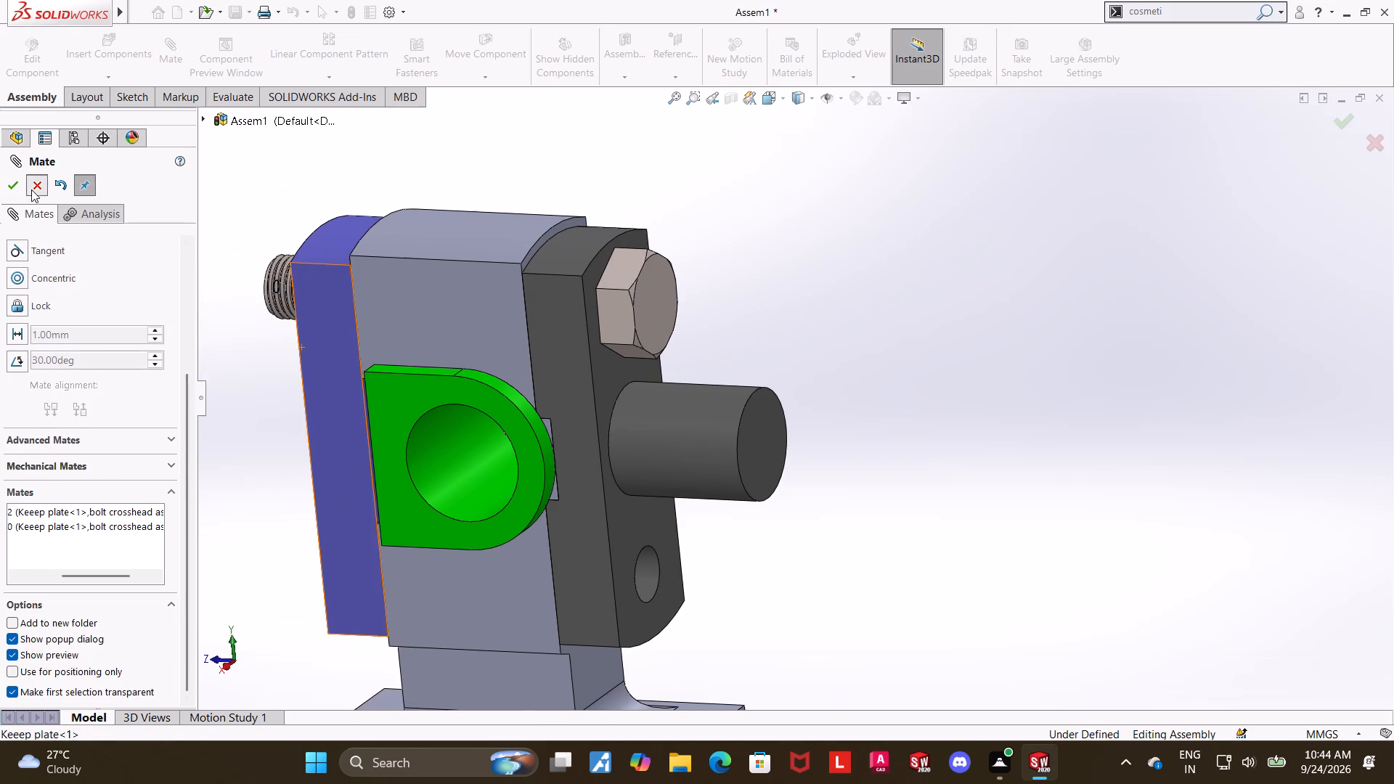
Edit the bolt's concentric mate to lock its rotation.
scroll(77, 526, down, 8)
click(54, 650)
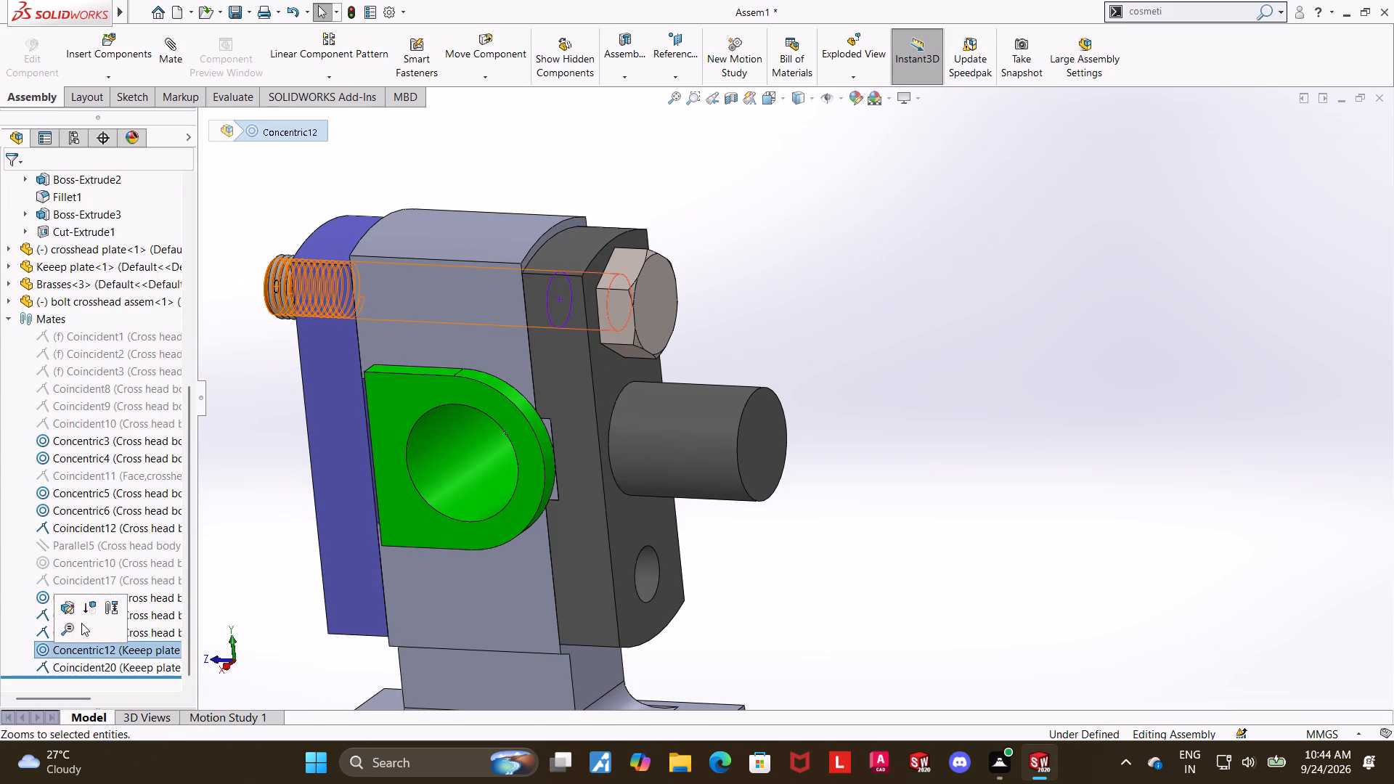
click(68, 603)
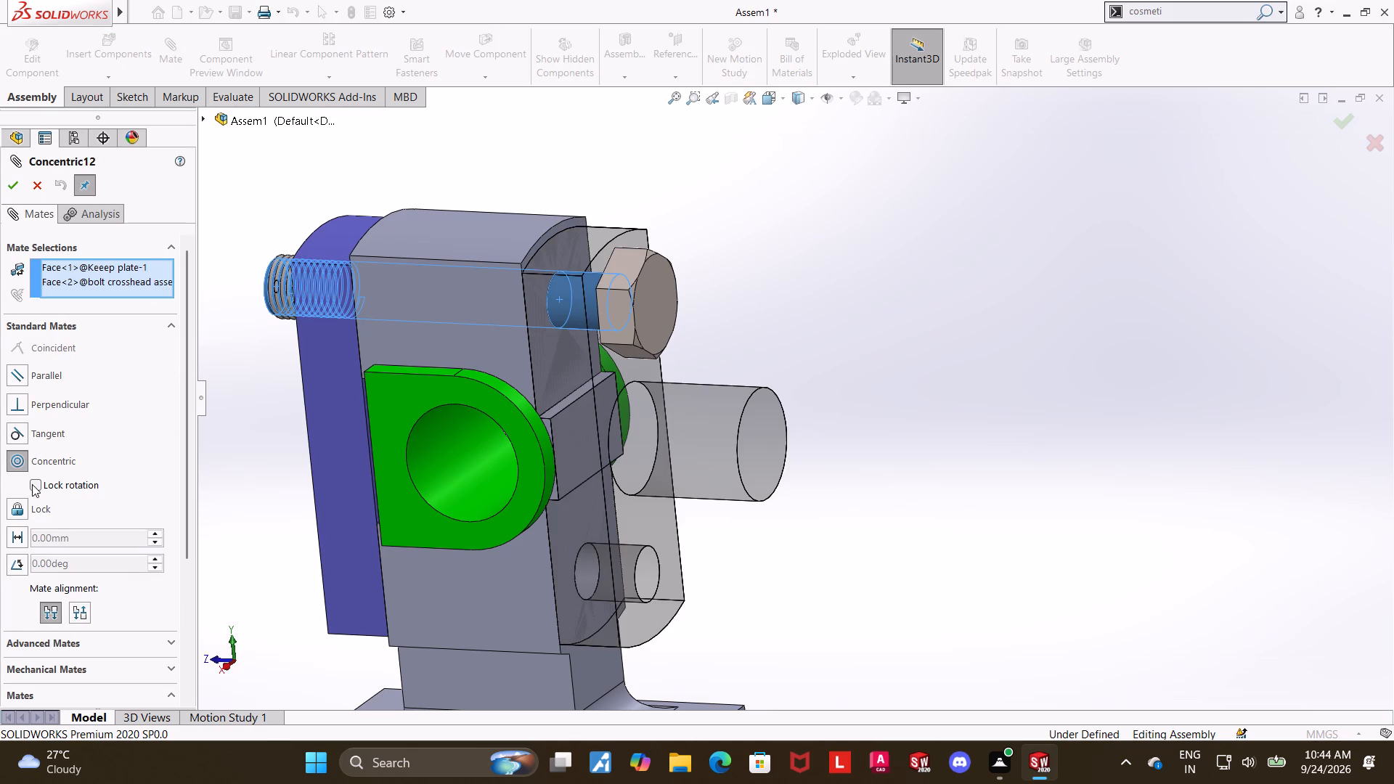
click(38, 485)
click(10, 185)
drag(623, 315, 639, 235)
click(36, 179)
Insert a second copy of the bolt crosshead assem part beside the keep plate's lower hole.
scroll(869, 363, up, 4)
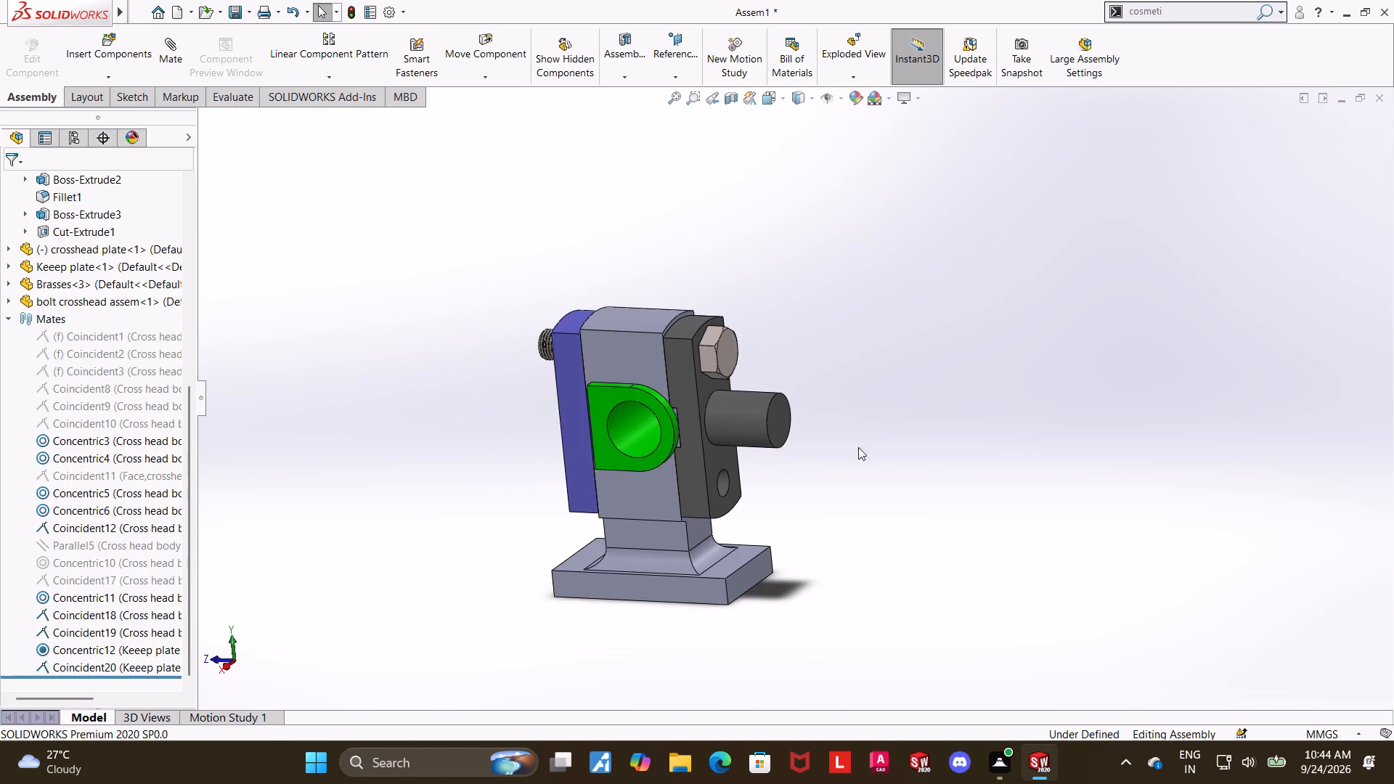
scroll(841, 480, down, 3)
scroll(727, 438, up, 2)
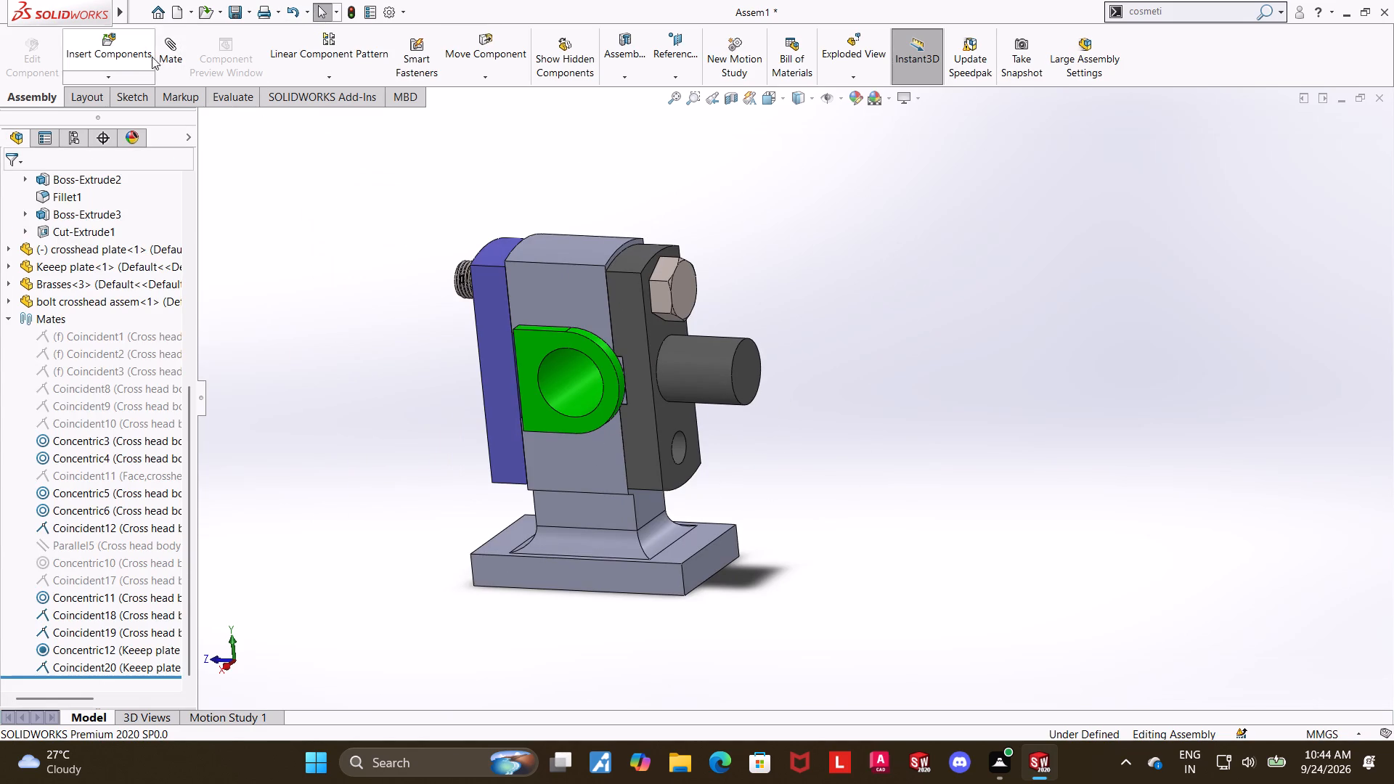
click(139, 46)
click(1096, 284)
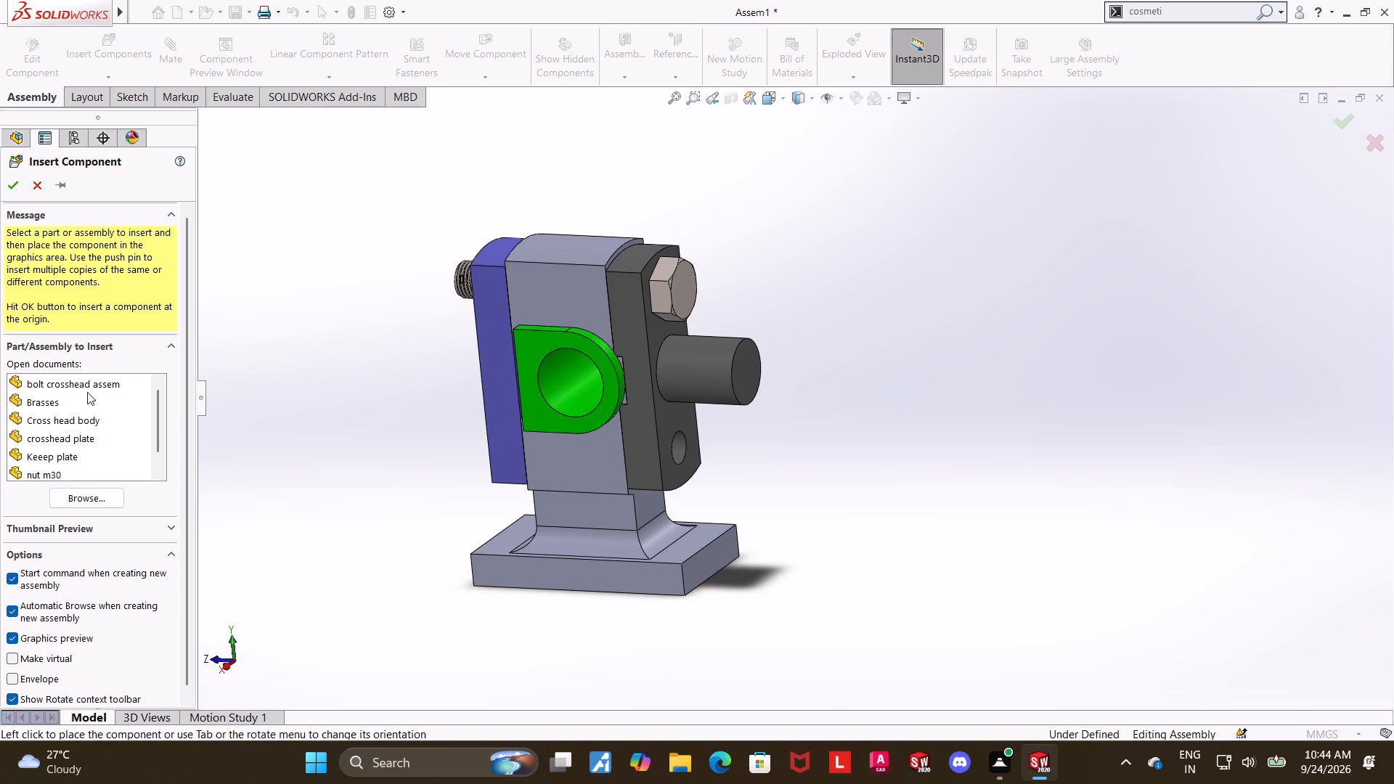
click(86, 391)
click(855, 428)
Add a concentric mate with locked rotation between the second bolt's shank and the keep plate's lower hole.
click(873, 431)
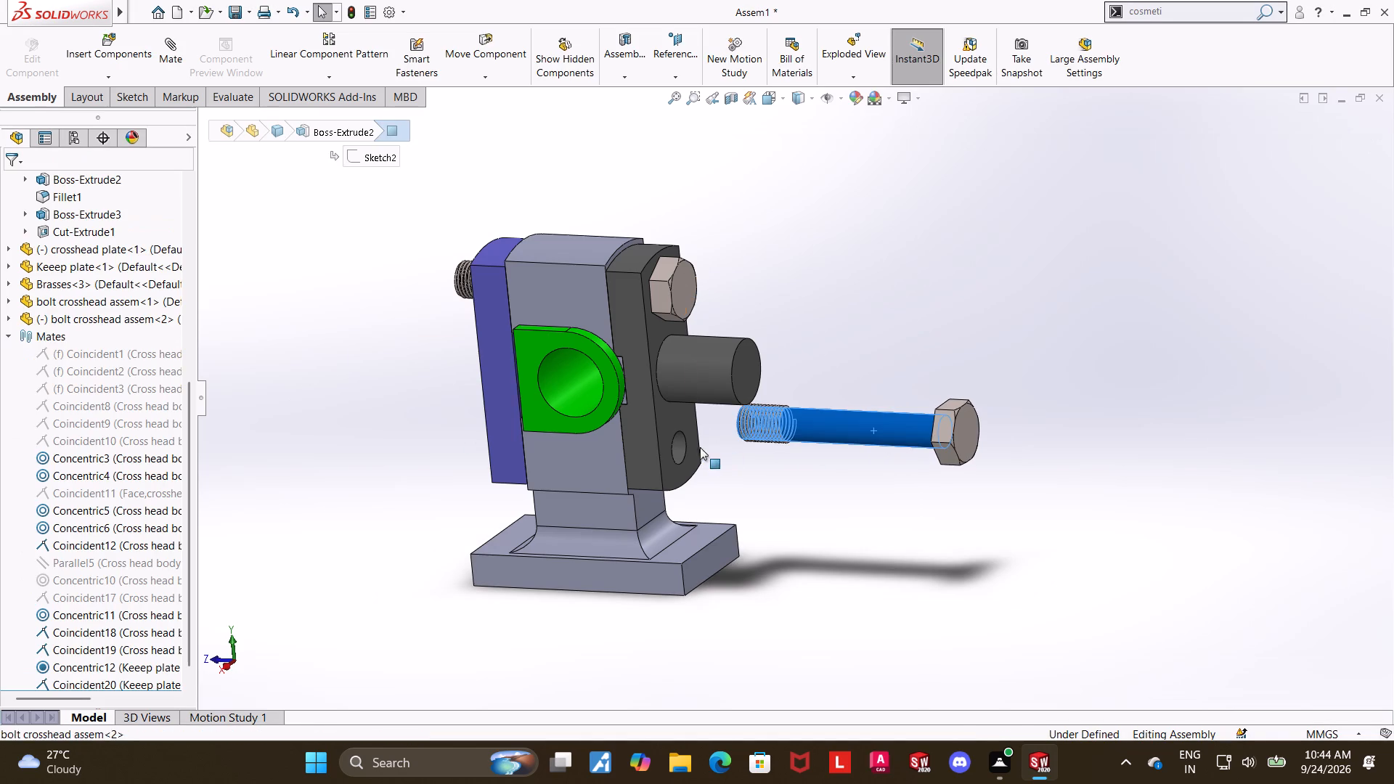
ctrl+click(680, 446)
click(164, 52)
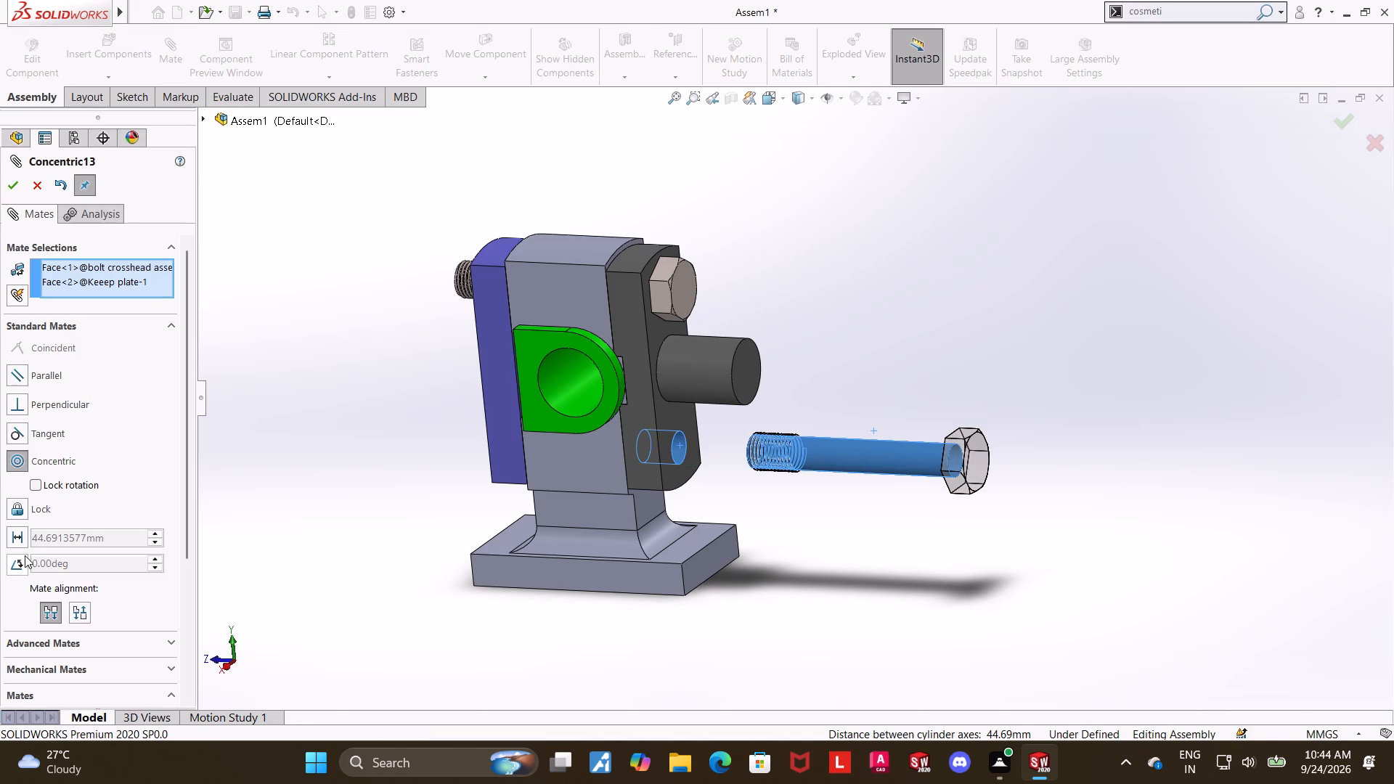
click(38, 481)
click(20, 181)
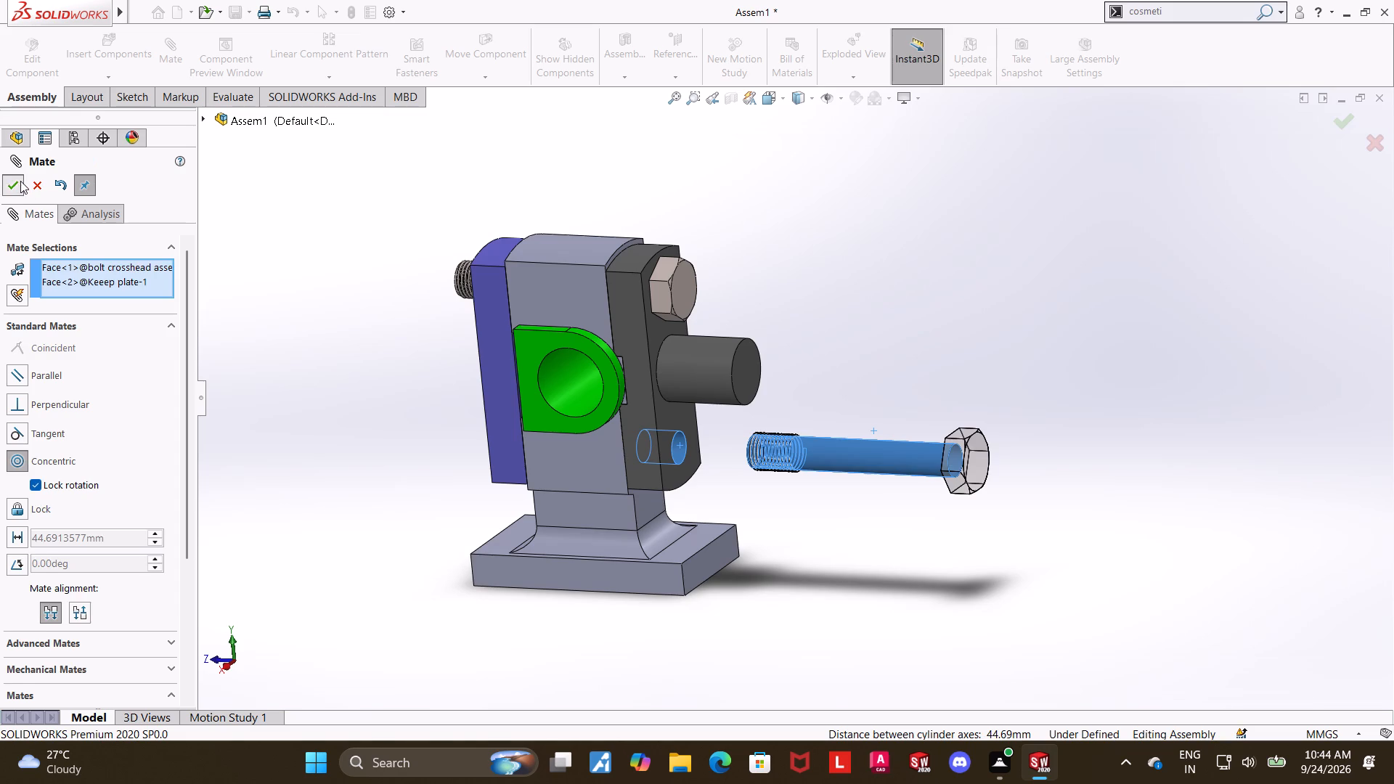
Slide the second bolt into the lower hole and mate the underside of its head coincident with the keep plate's outer face.
drag(876, 462, 645, 449)
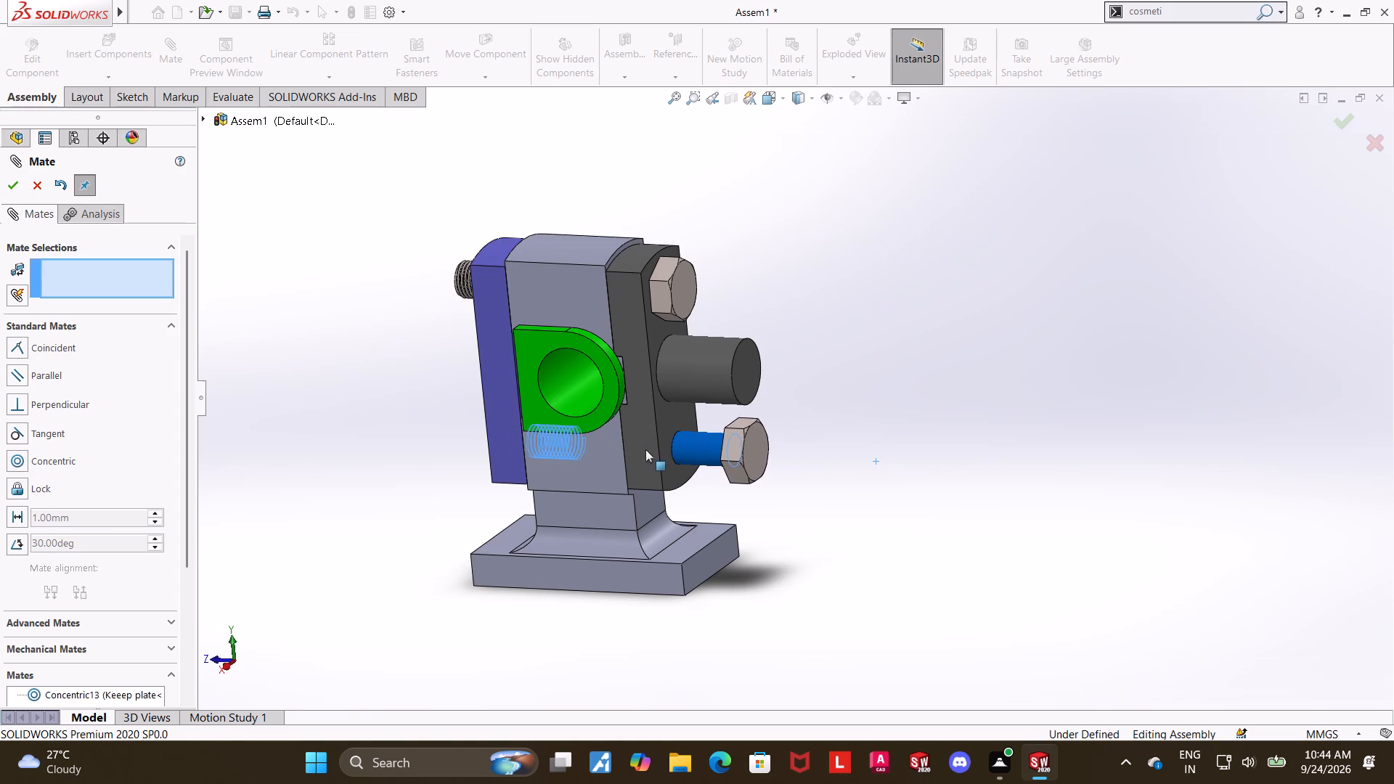
drag(645, 449, 645, 450)
drag(725, 435, 729, 502)
scroll(703, 428, down, 3)
middle_drag(958, 502, 1026, 532)
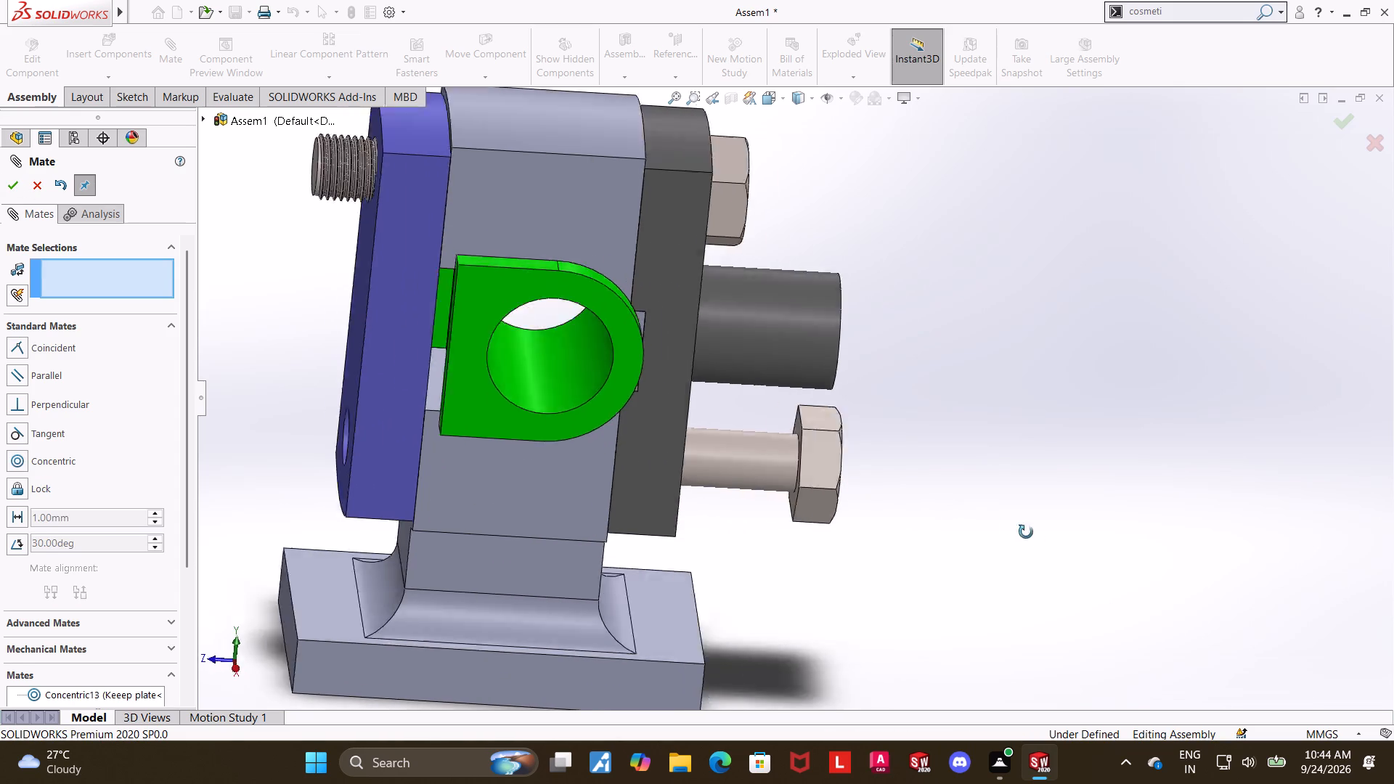
middle_drag(1026, 532, 1040, 536)
click(782, 475)
middle_drag(1063, 473, 939, 474)
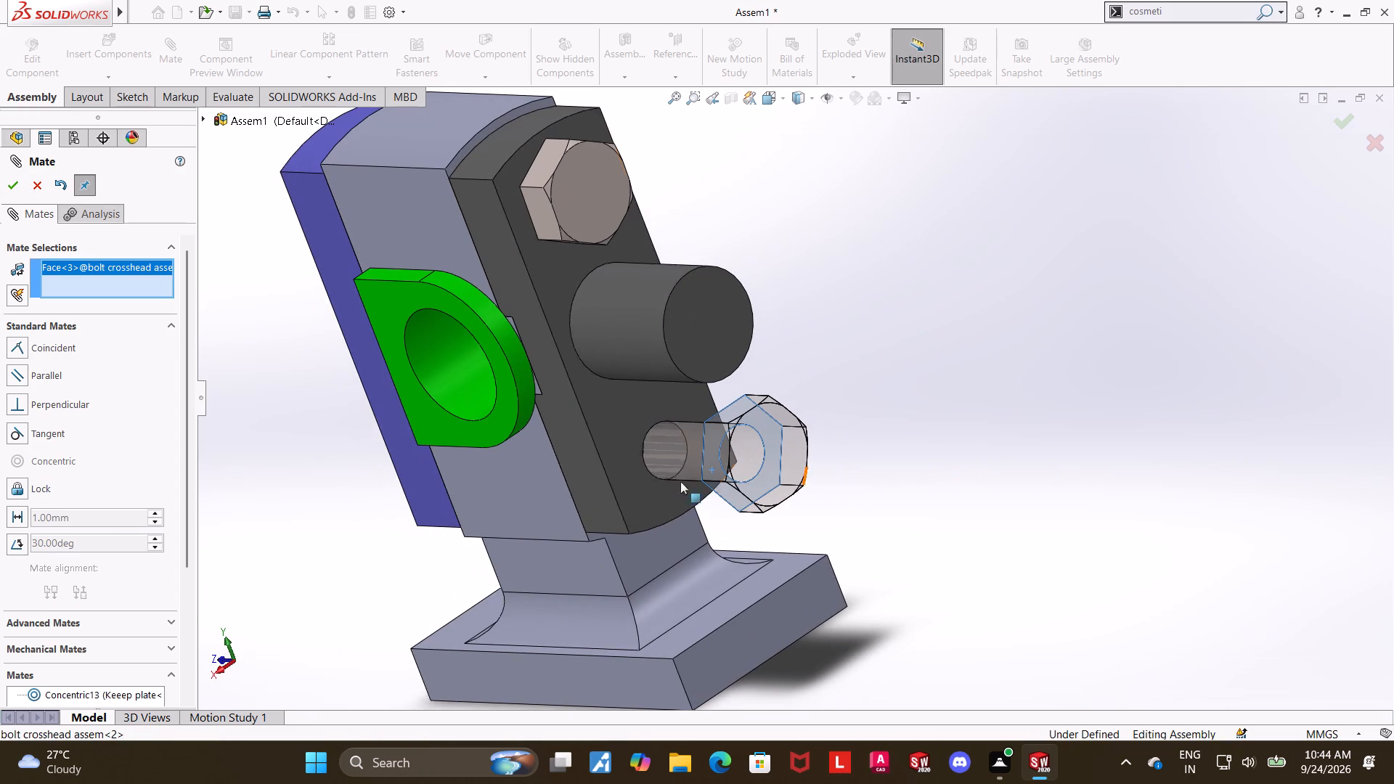
ctrl+click(619, 425)
click(15, 179)
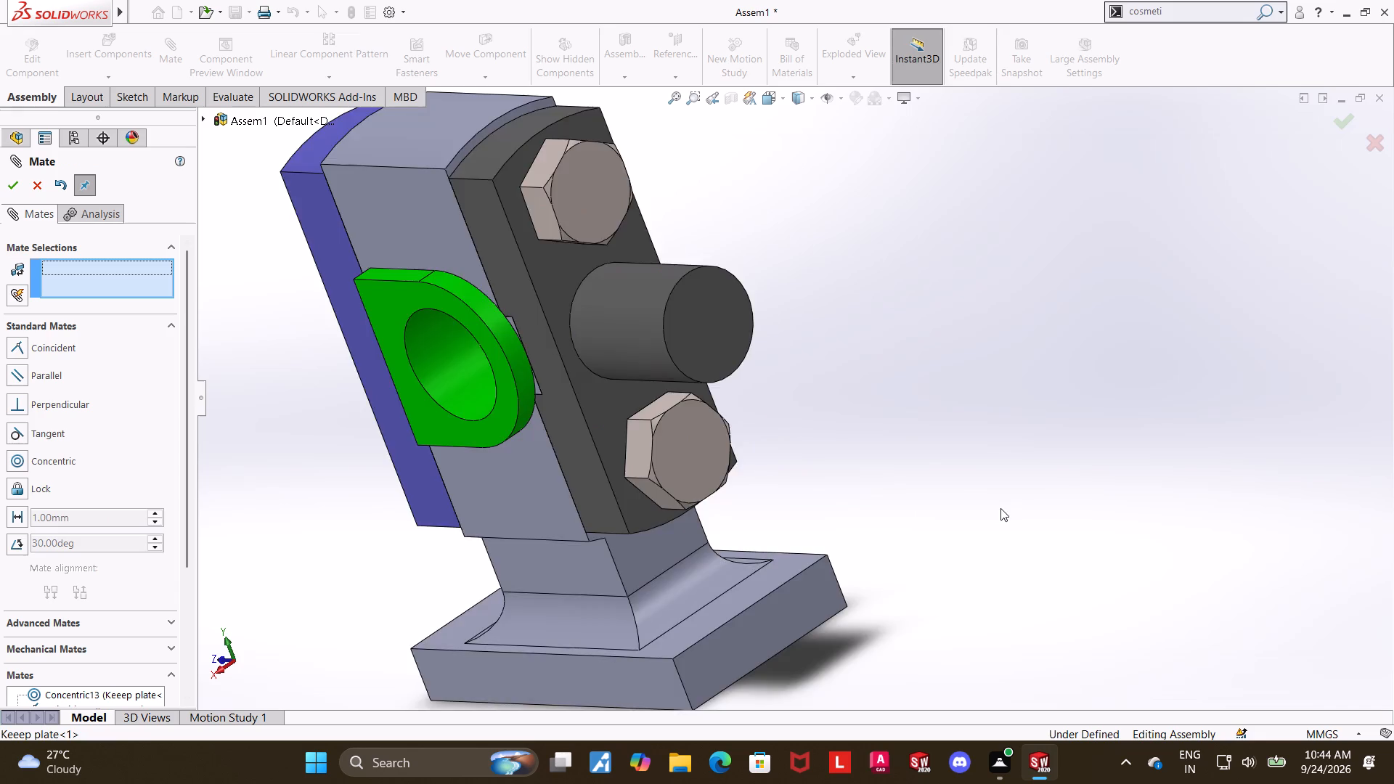
scroll(990, 505, up, 5)
middle_drag(804, 489, 922, 387)
scroll(677, 309, down, 2)
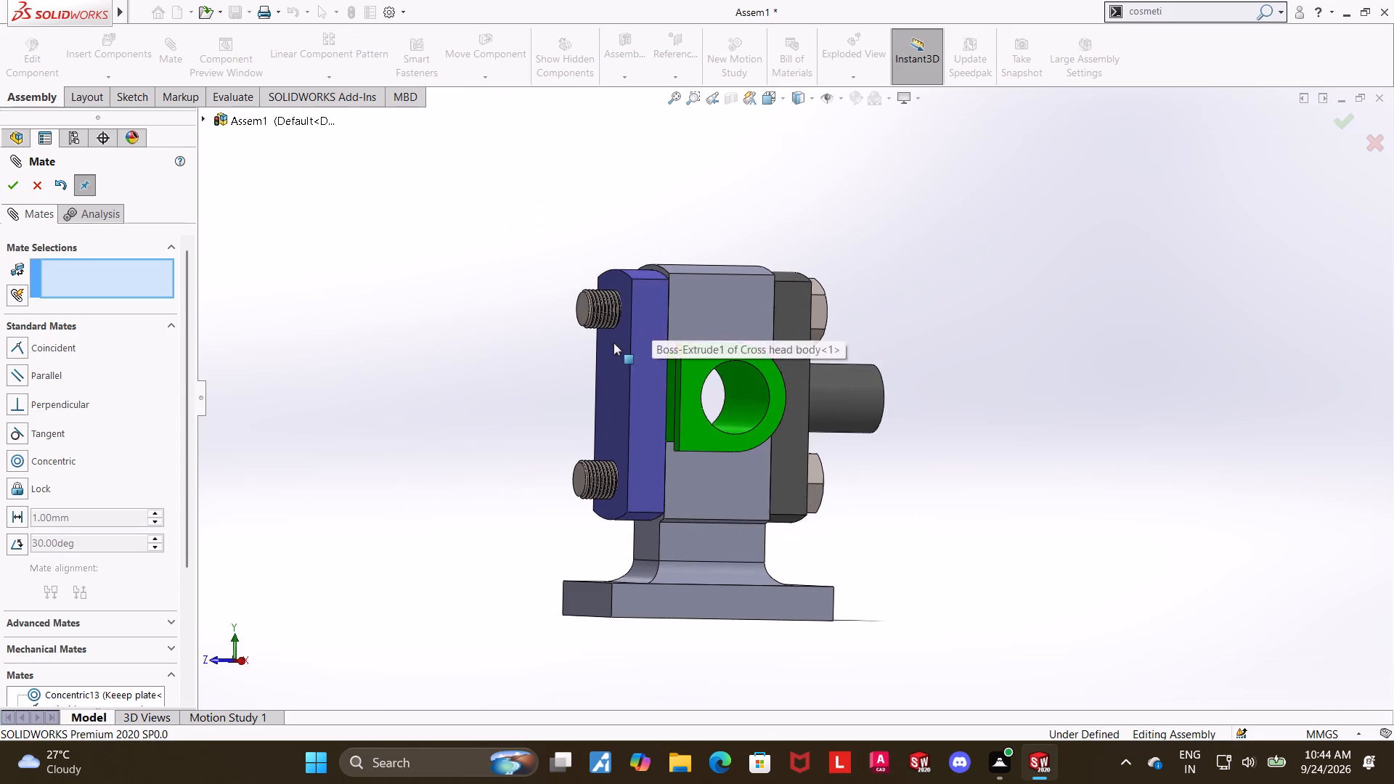
middle_drag(563, 420, 588, 420)
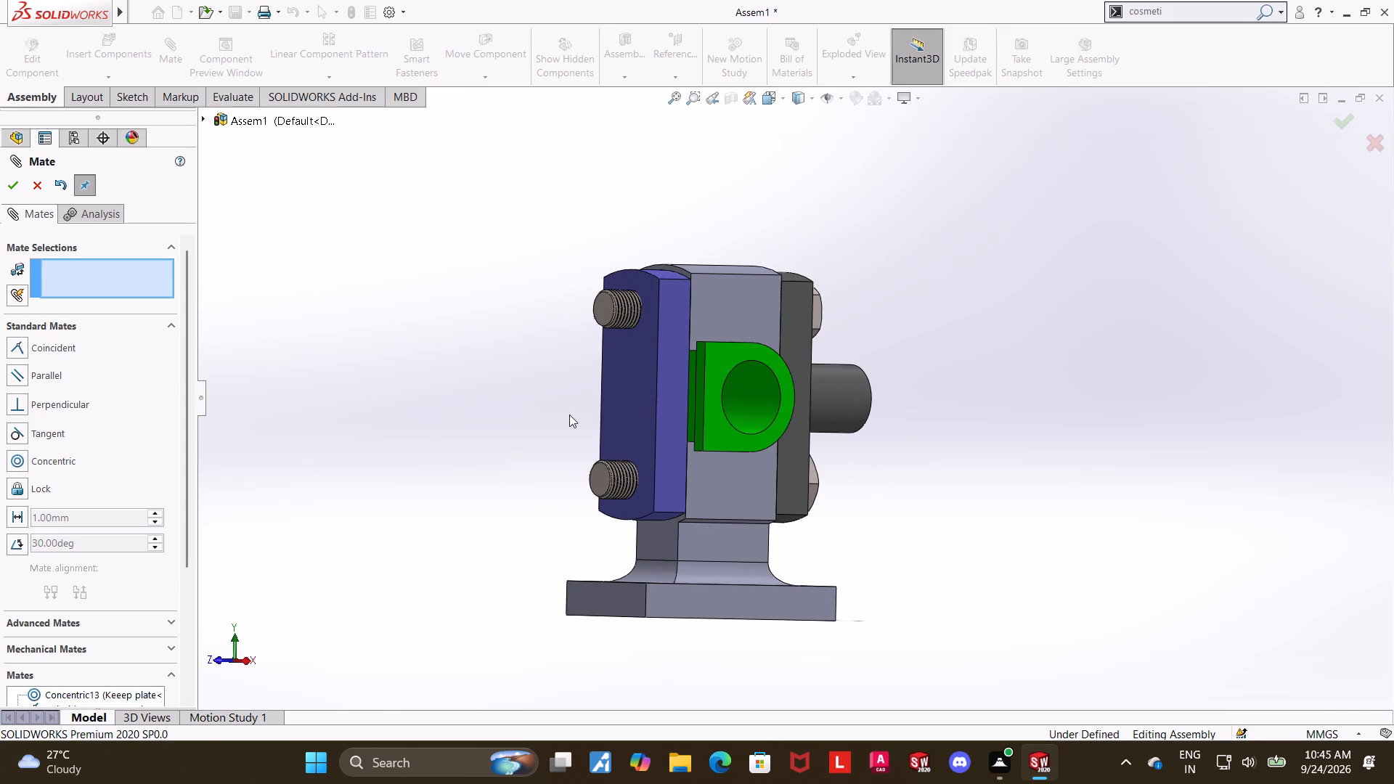
middle_drag(551, 412, 538, 415)
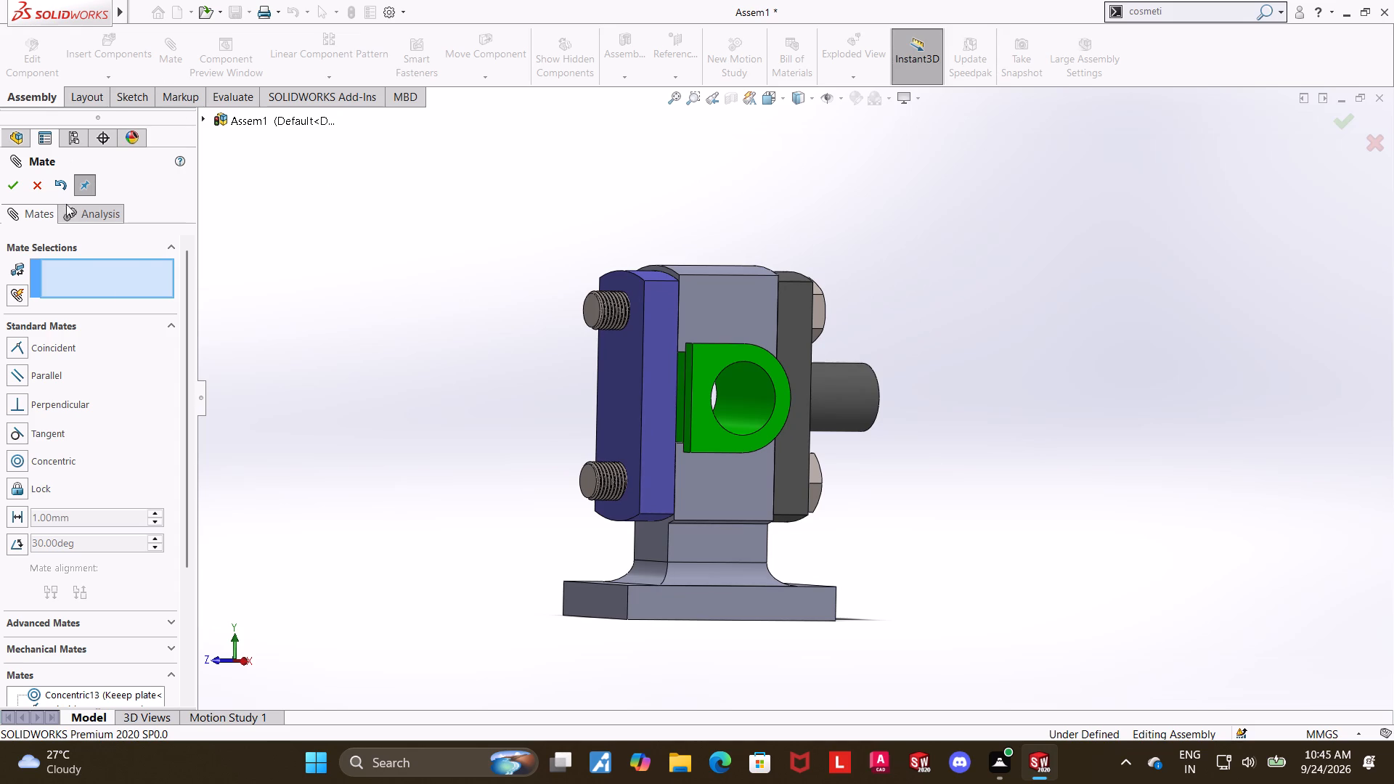
click(43, 180)
Insert two nut m30 components beside the crosshead plate, near the bolts' threaded ends.
click(110, 54)
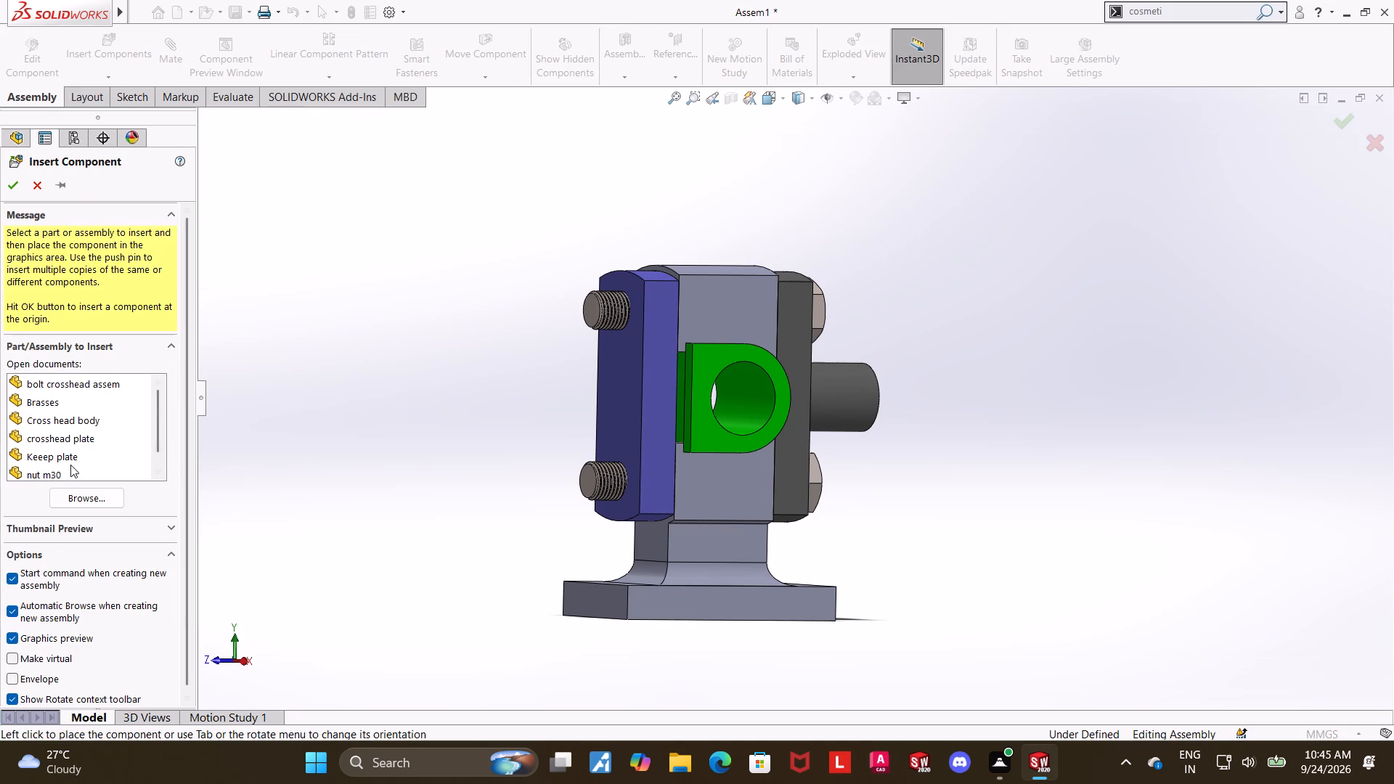
scroll(67, 465, down, 3)
click(46, 460)
click(330, 387)
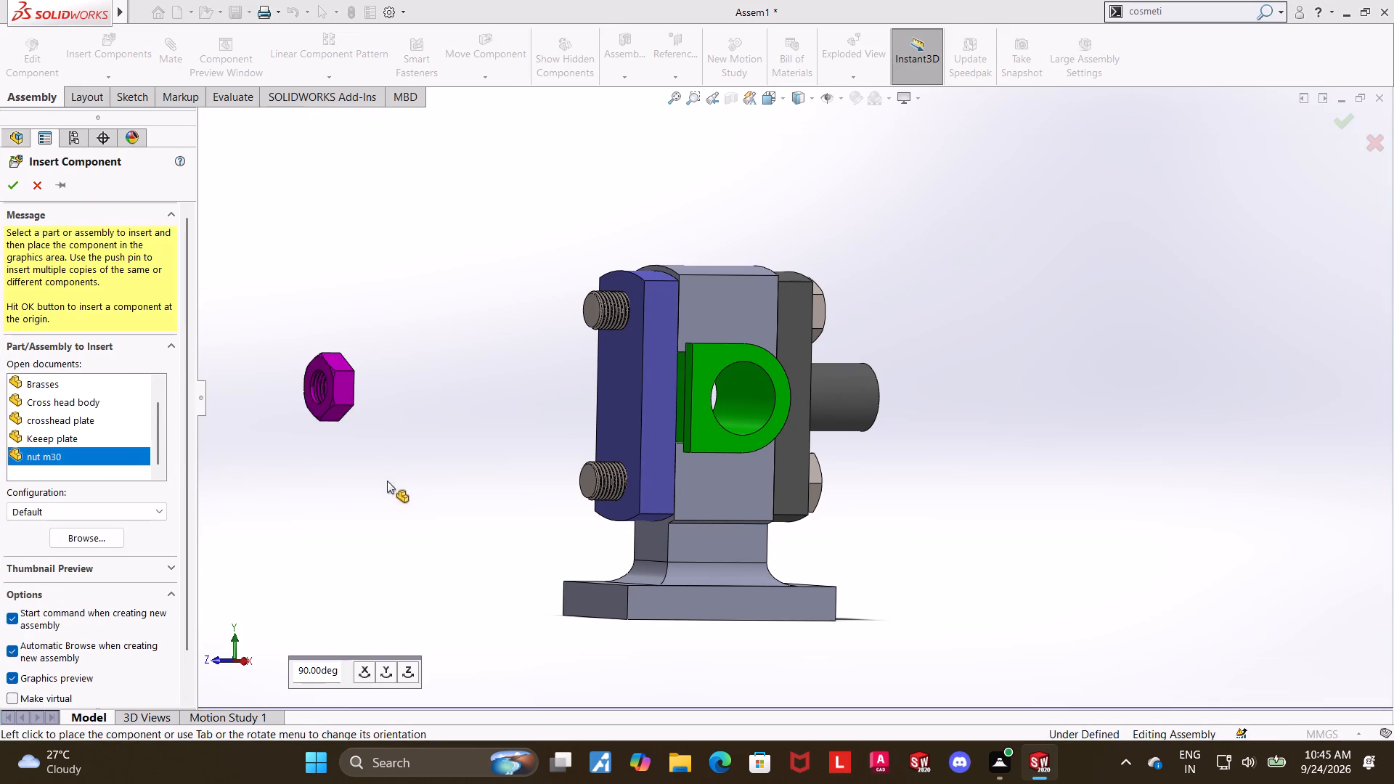
ctrl+drag(339, 397, 412, 362)
click(508, 481)
click(401, 369)
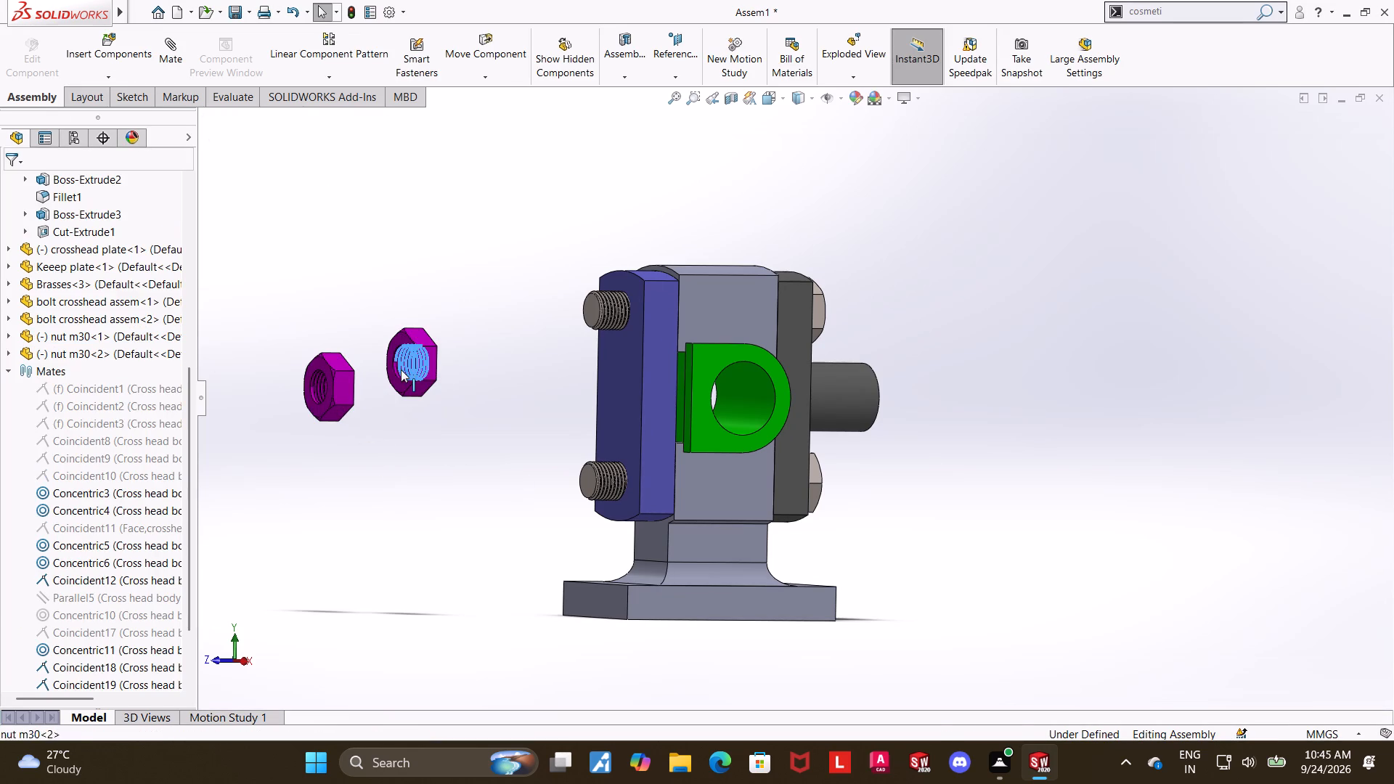
click(447, 460)
Mate the circular hole edge of the nut nearer the crosshead plate concentric with the upper bolt's threaded end edge.
middle_drag(436, 406, 436, 435)
scroll(397, 359, down, 5)
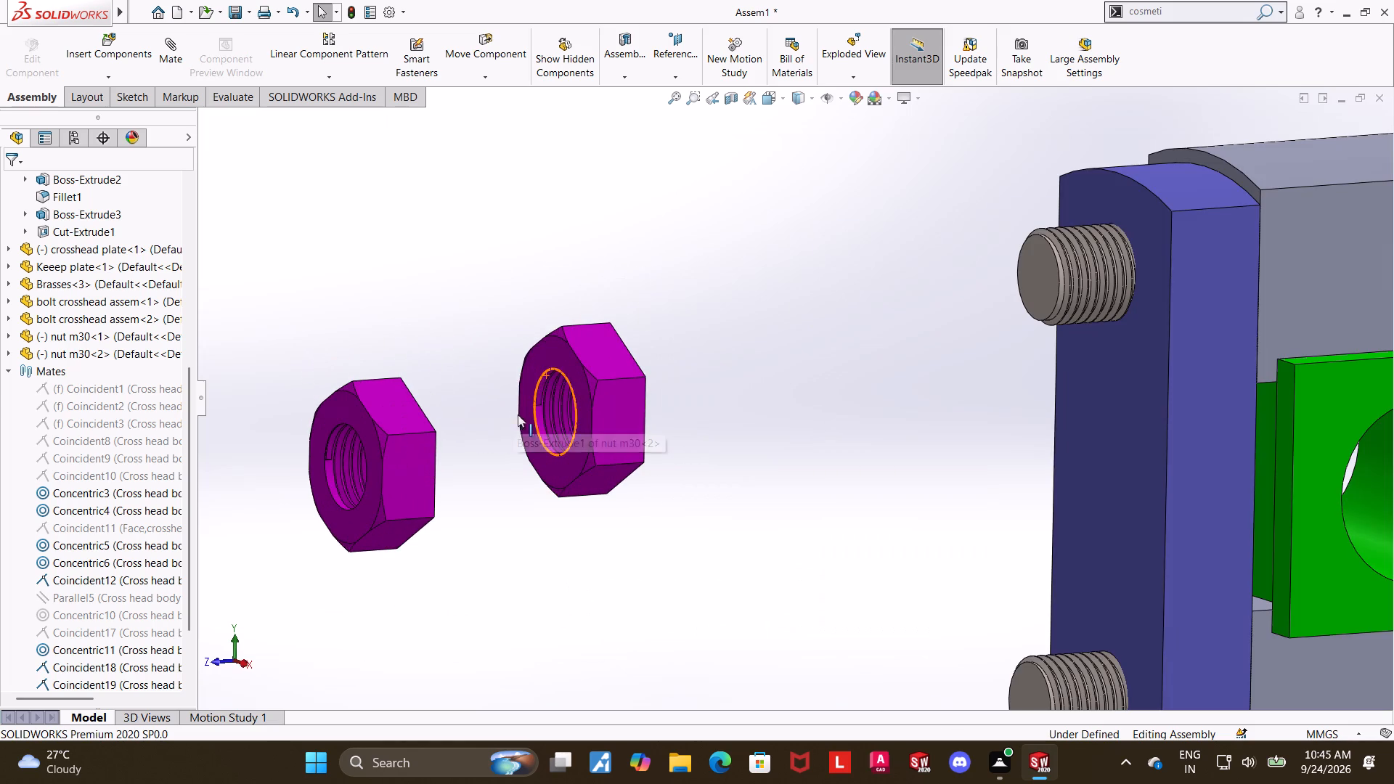
click(534, 422)
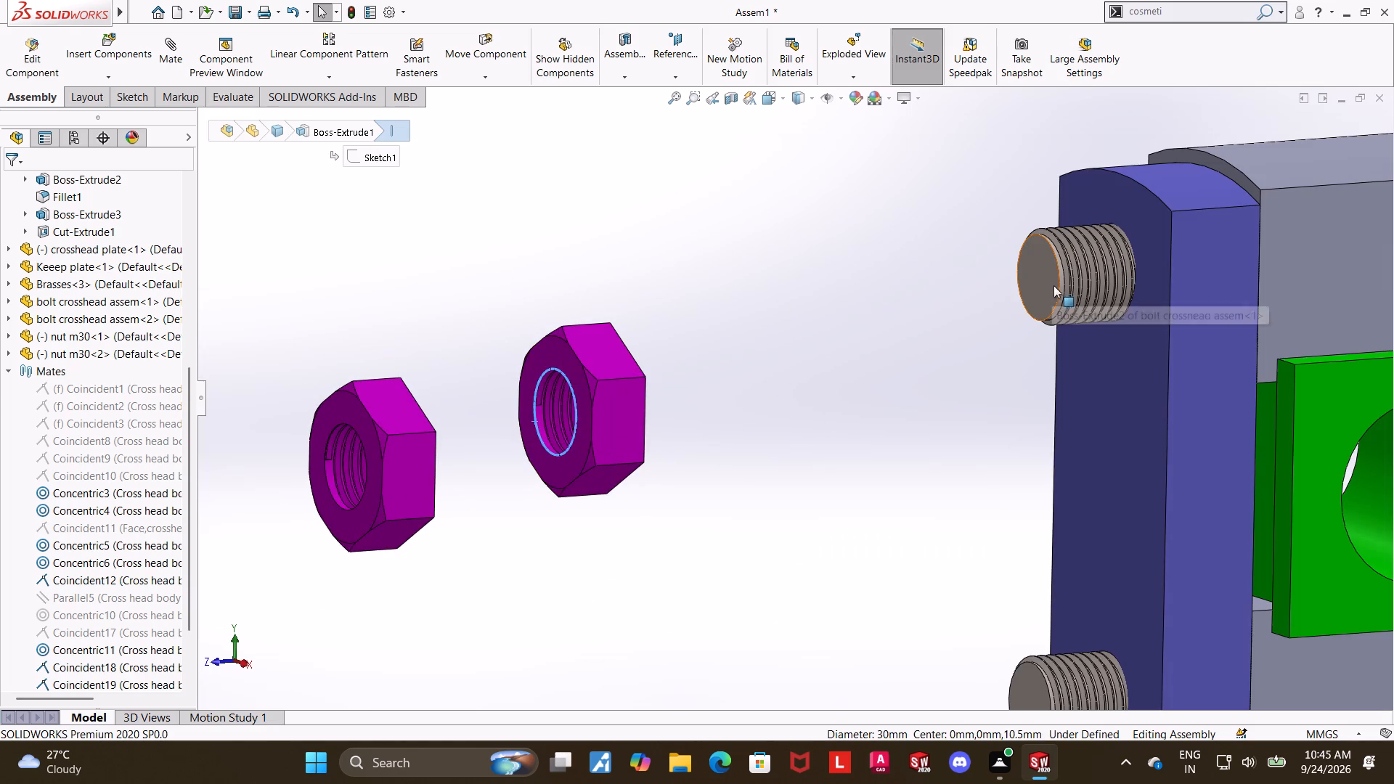
ctrl+click(1059, 290)
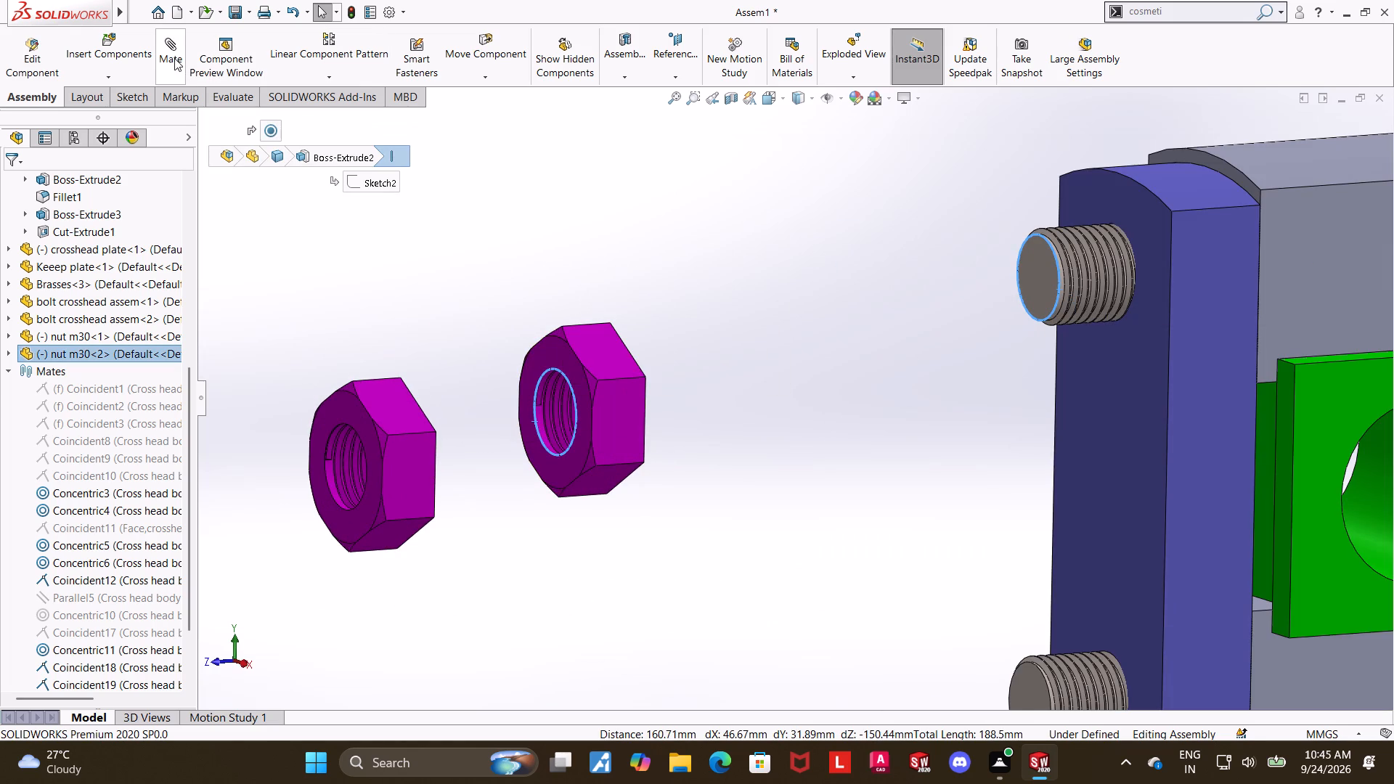
click(174, 58)
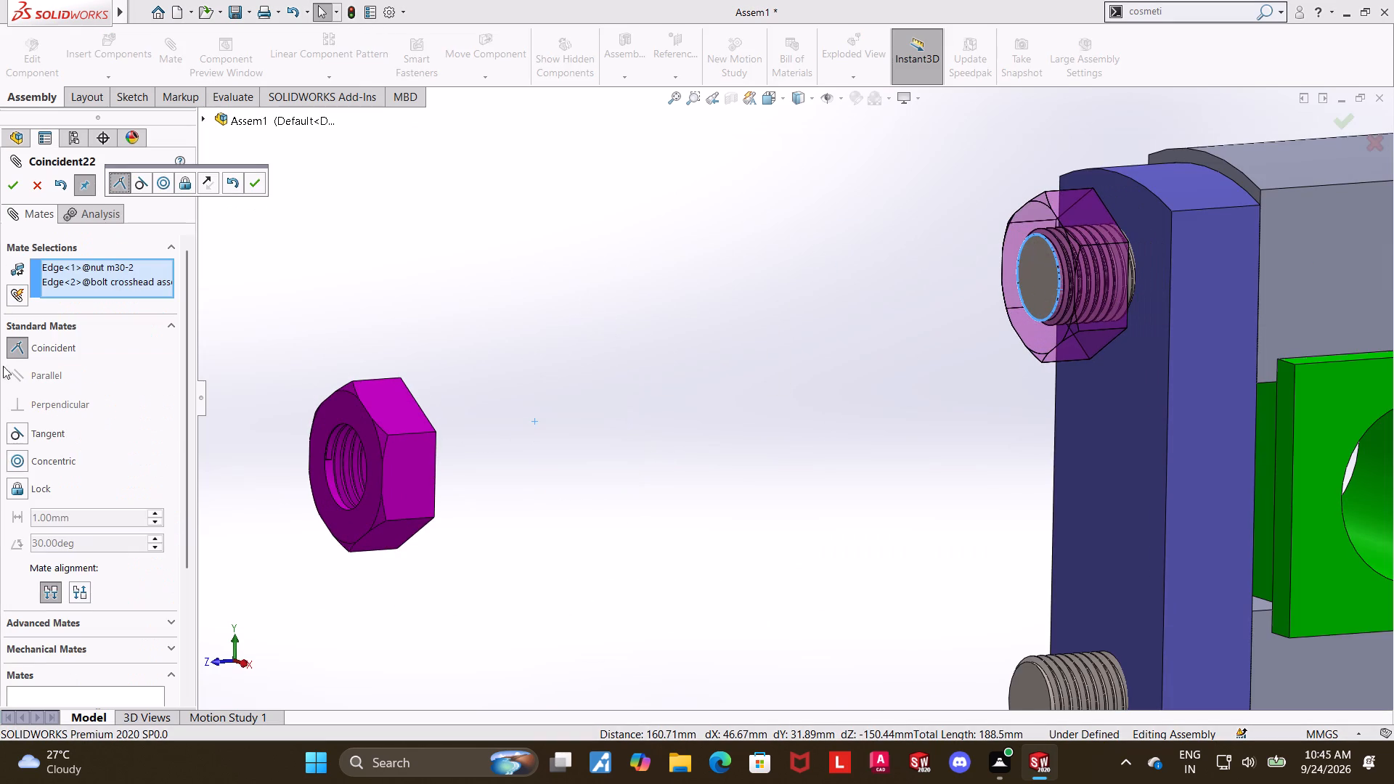
click(15, 463)
click(7, 181)
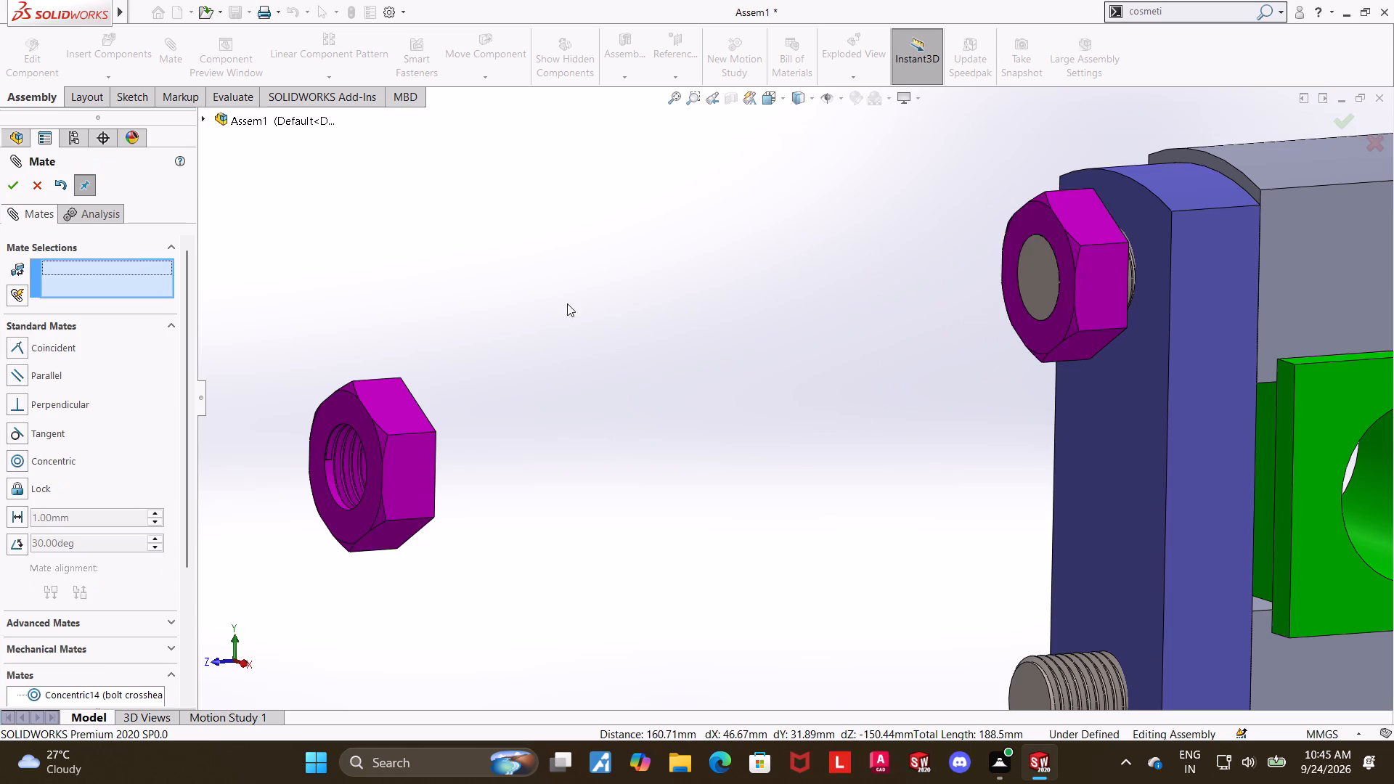
Mate the upper nut's inner face coincident with the crosshead plate's outer face.
middle_drag(924, 317, 853, 348)
click(971, 354)
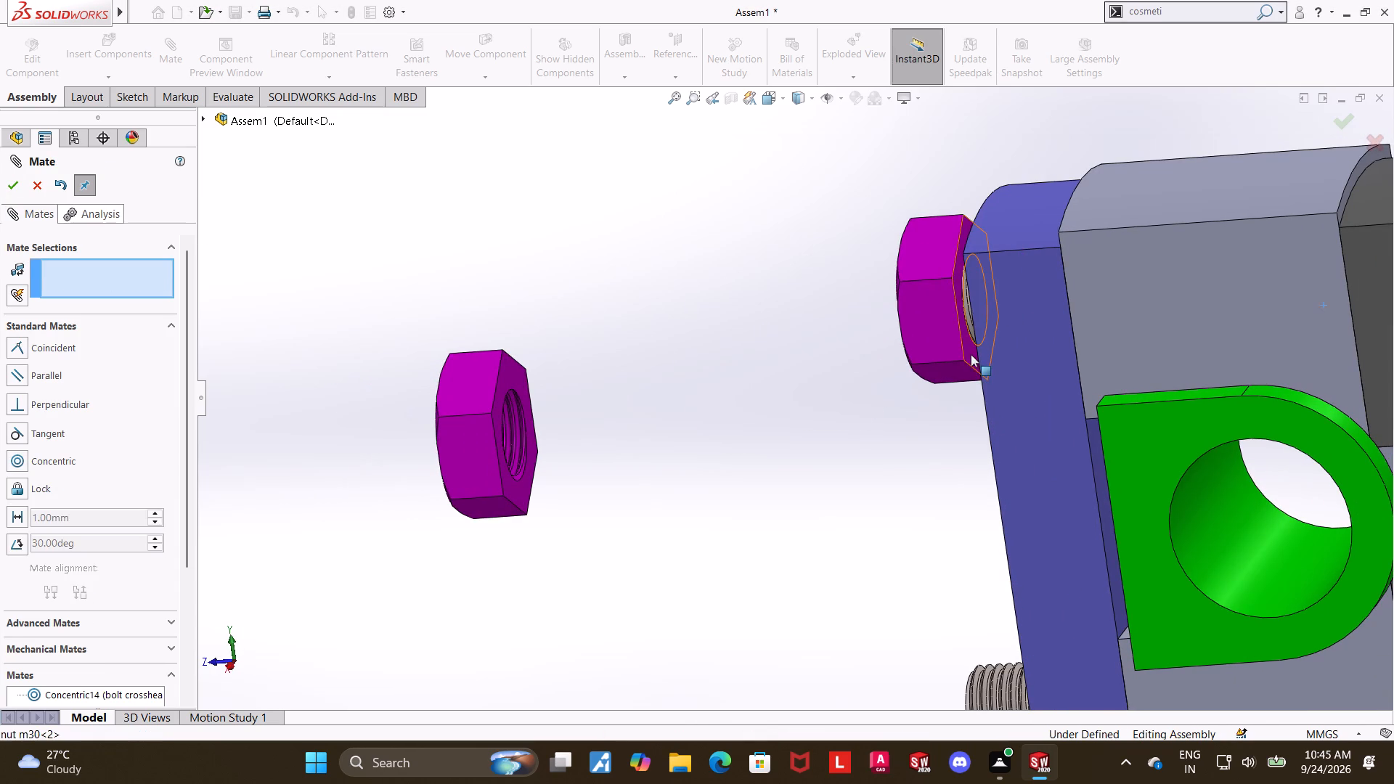
middle_drag(650, 433, 721, 436)
ctrl+click(1187, 385)
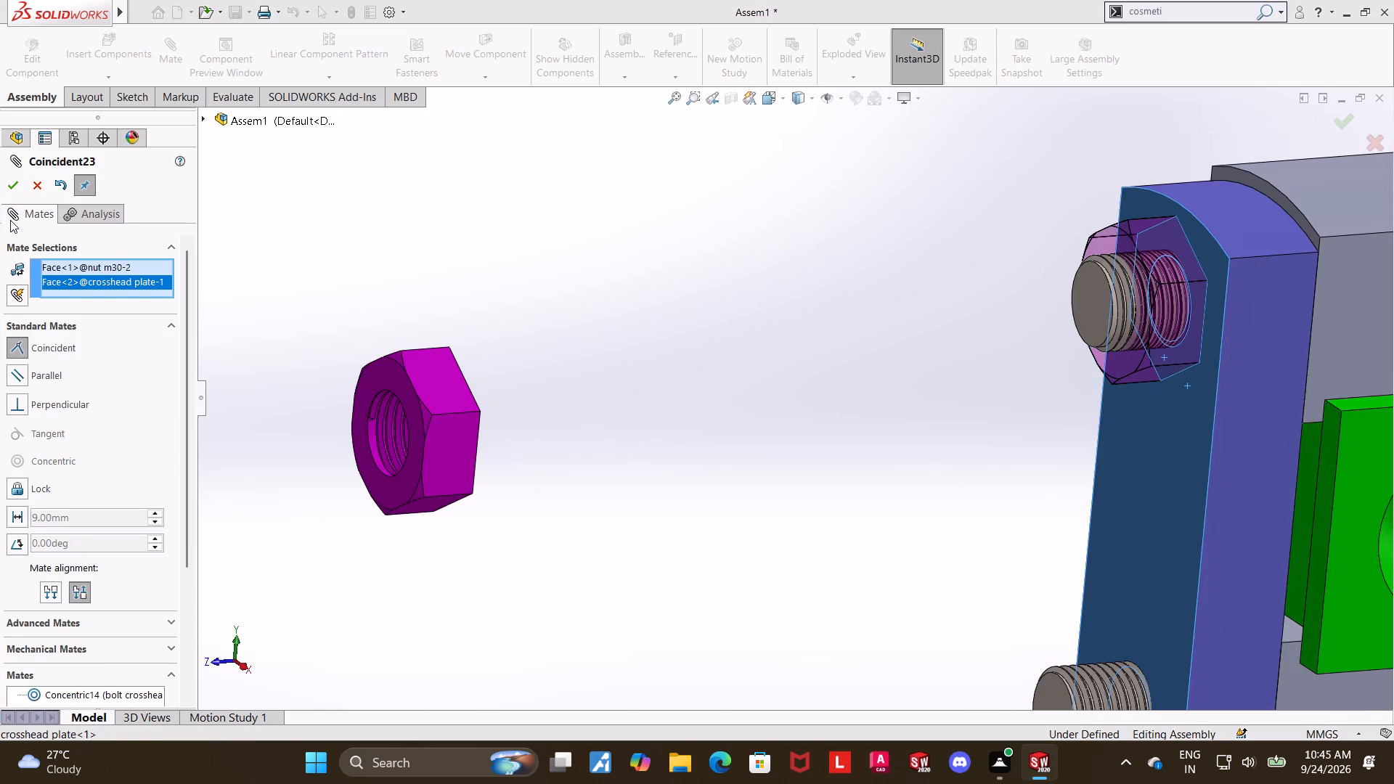
click(12, 188)
Mate the remaining nut's hole edge concentric with the lower bolt's threaded end edge, with rotation locked.
scroll(715, 374, up, 3)
middle_drag(882, 444, 844, 452)
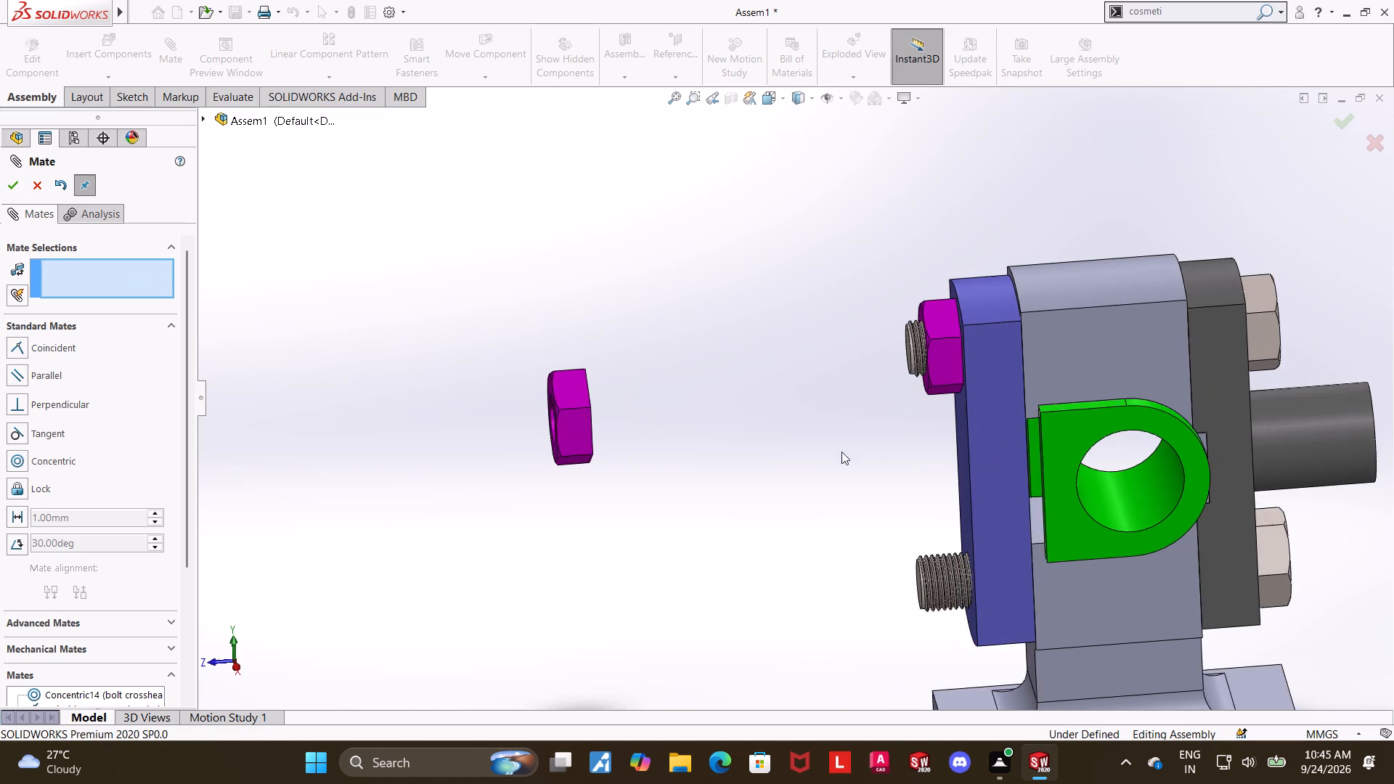
scroll(648, 426, down, 3)
middle_drag(643, 431, 687, 443)
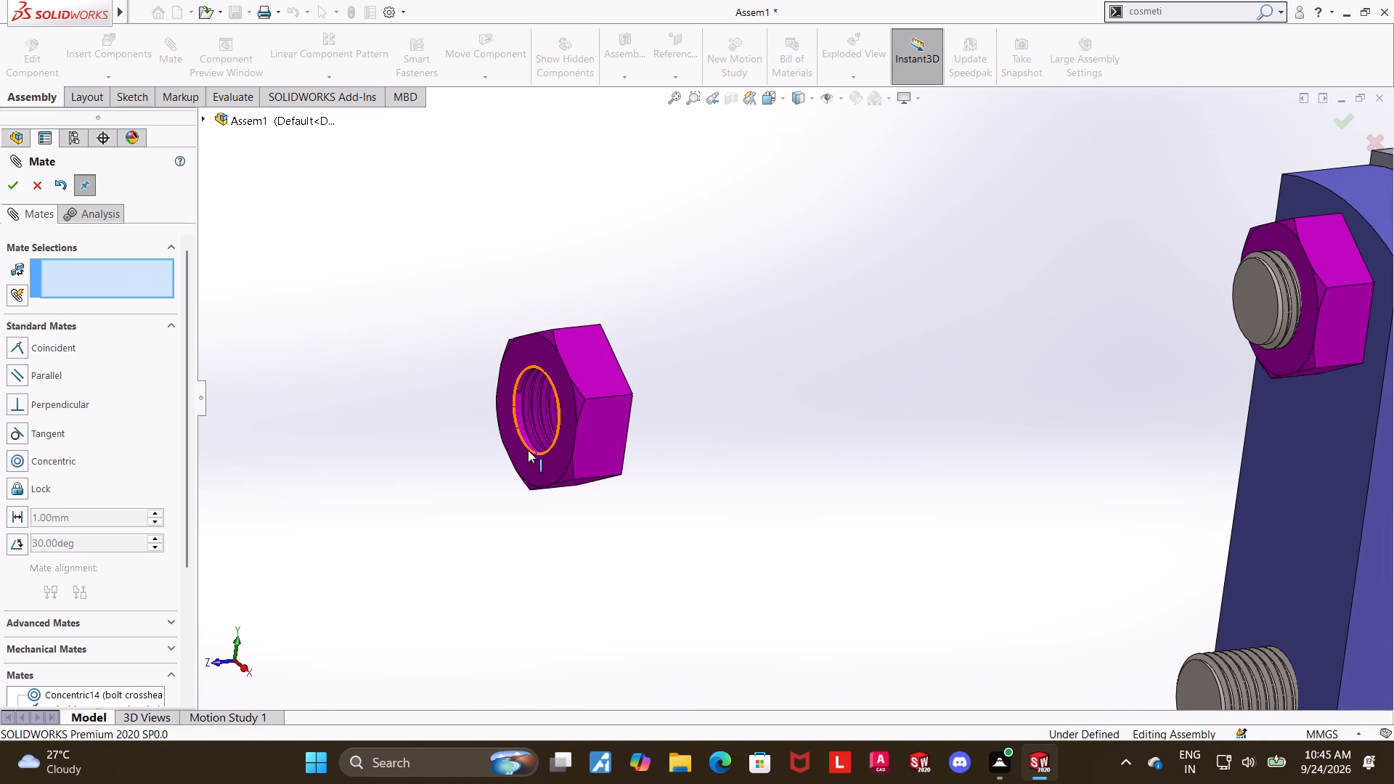
click(528, 450)
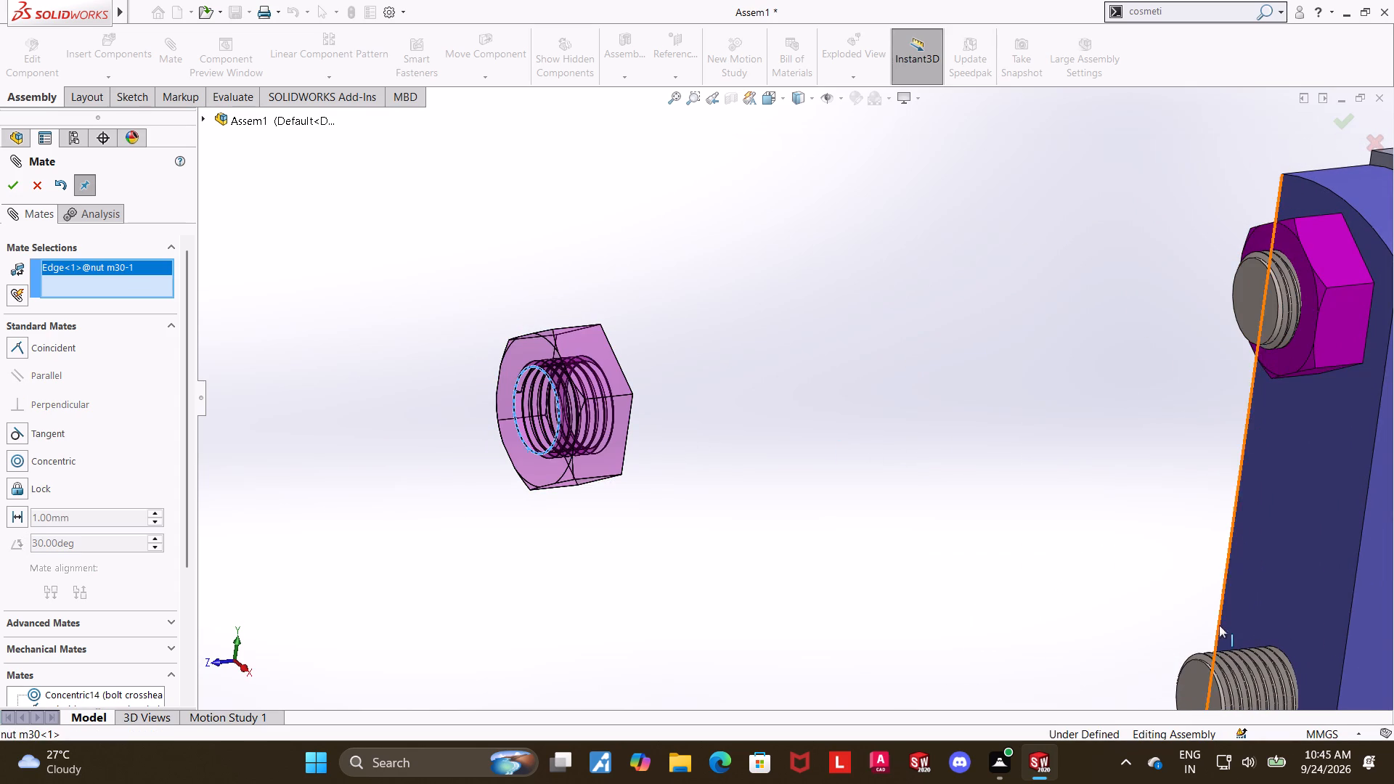
ctrl+click(1202, 663)
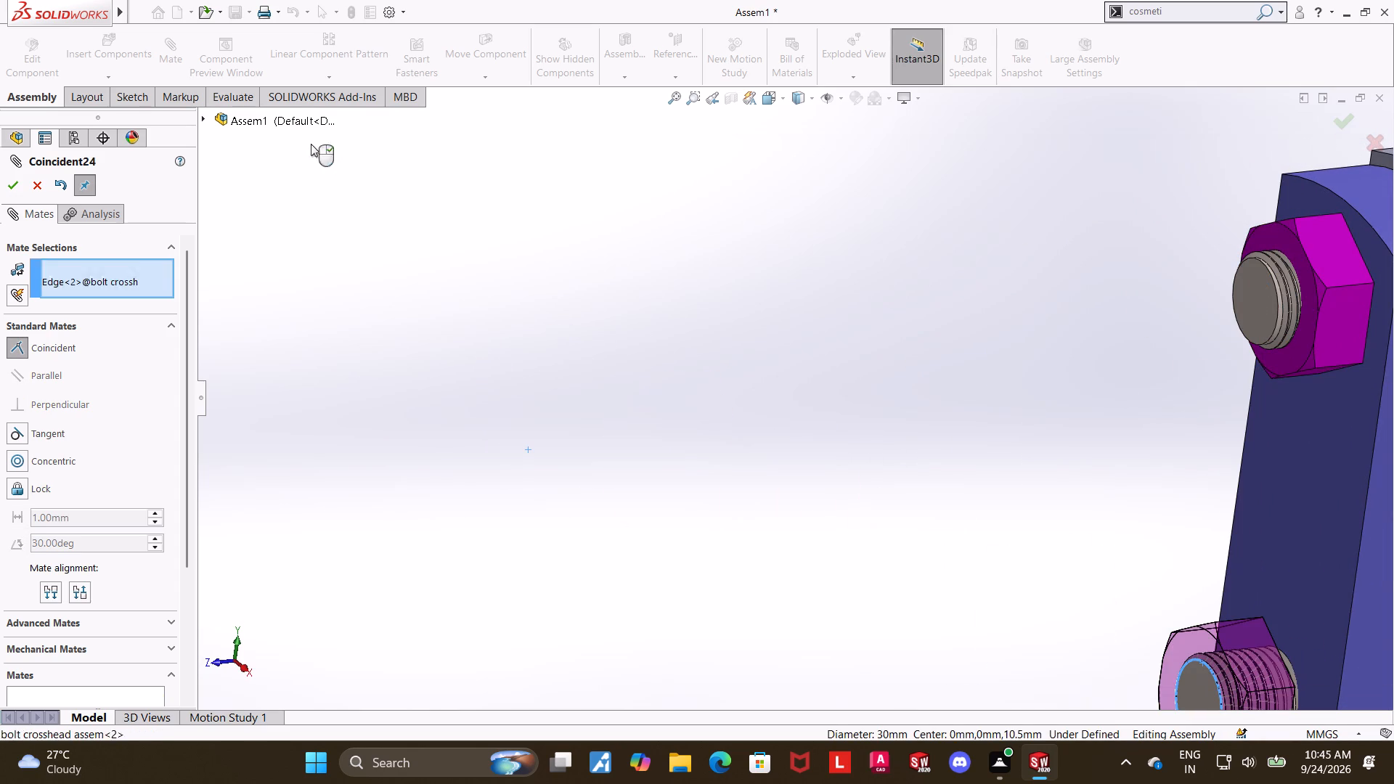
click(21, 457)
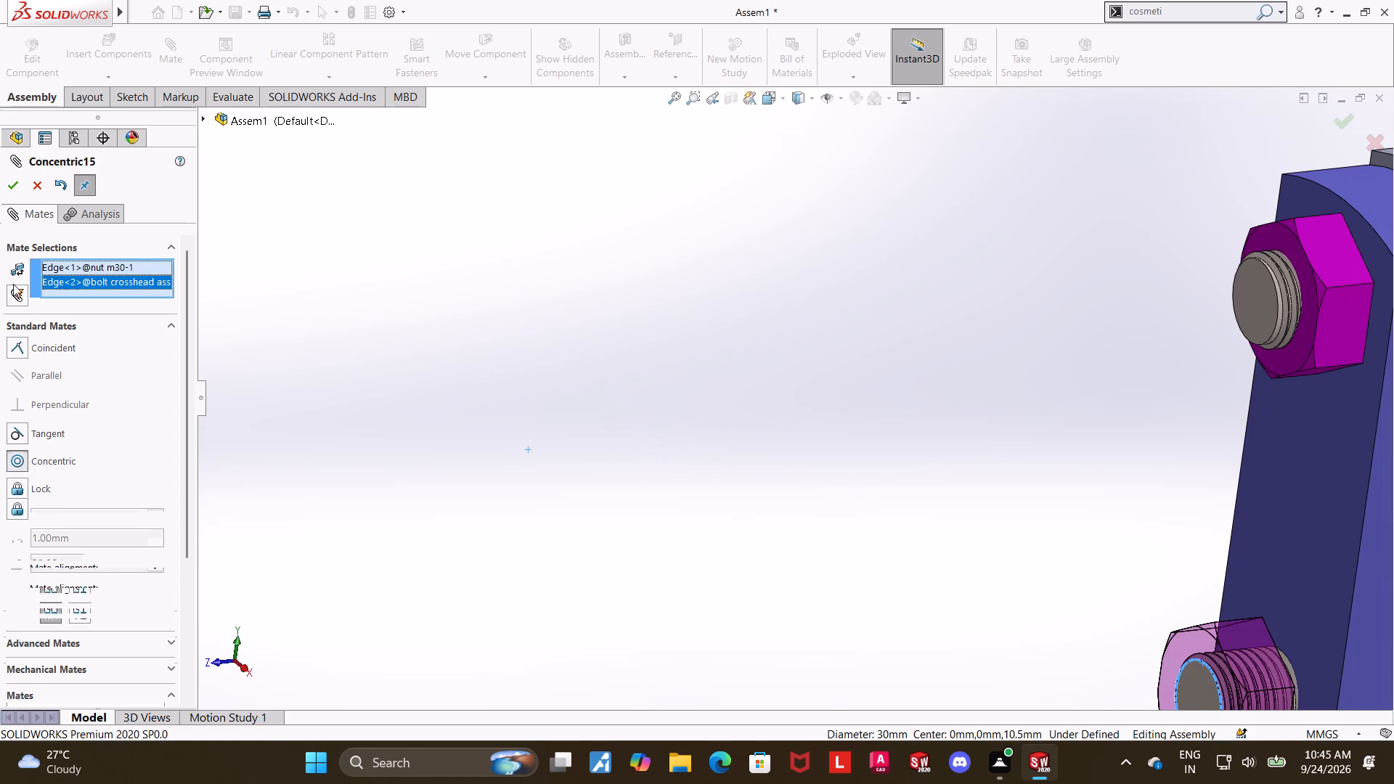
click(33, 485)
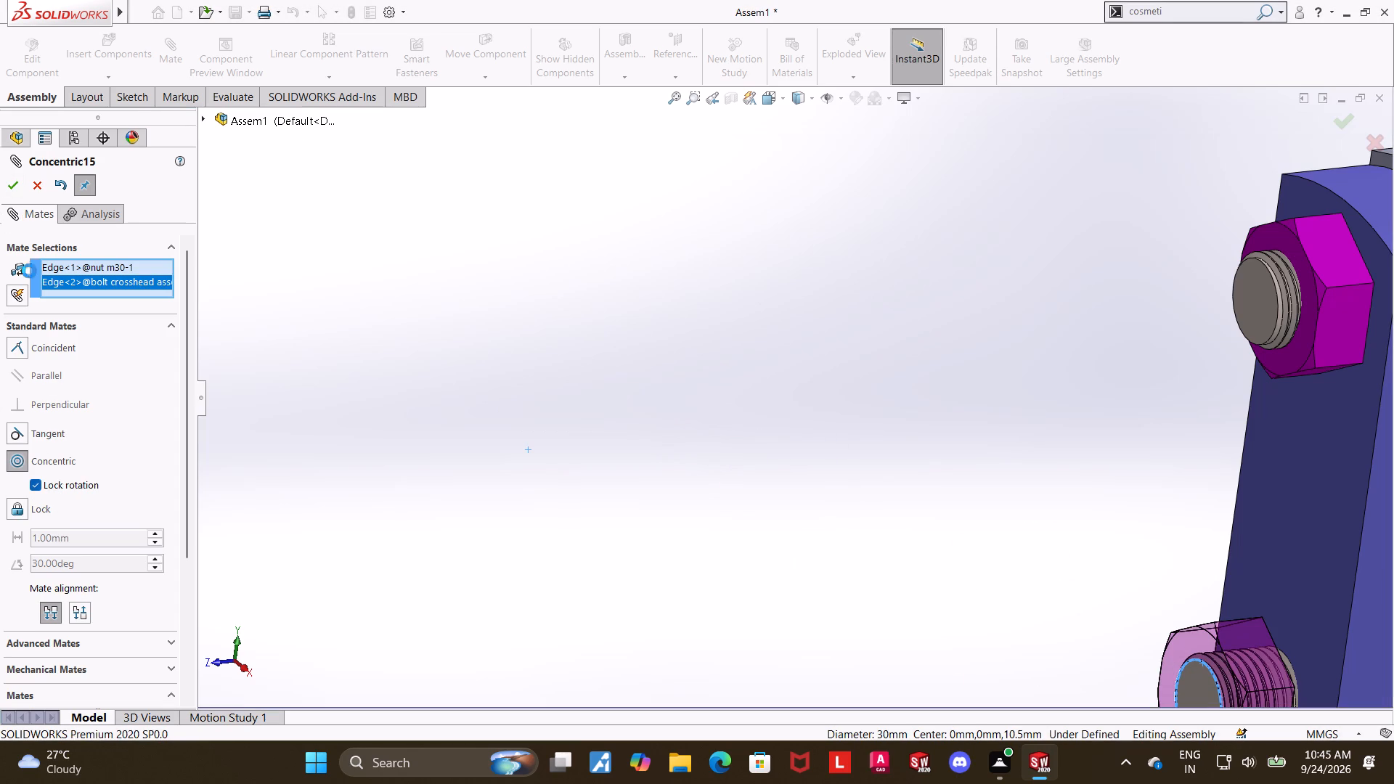
click(13, 192)
Slide the upper nut and crosshead plate outward along the bolts and back toward the crosshead body.
scroll(494, 335, up, 4)
drag(1051, 335, 1051, 338)
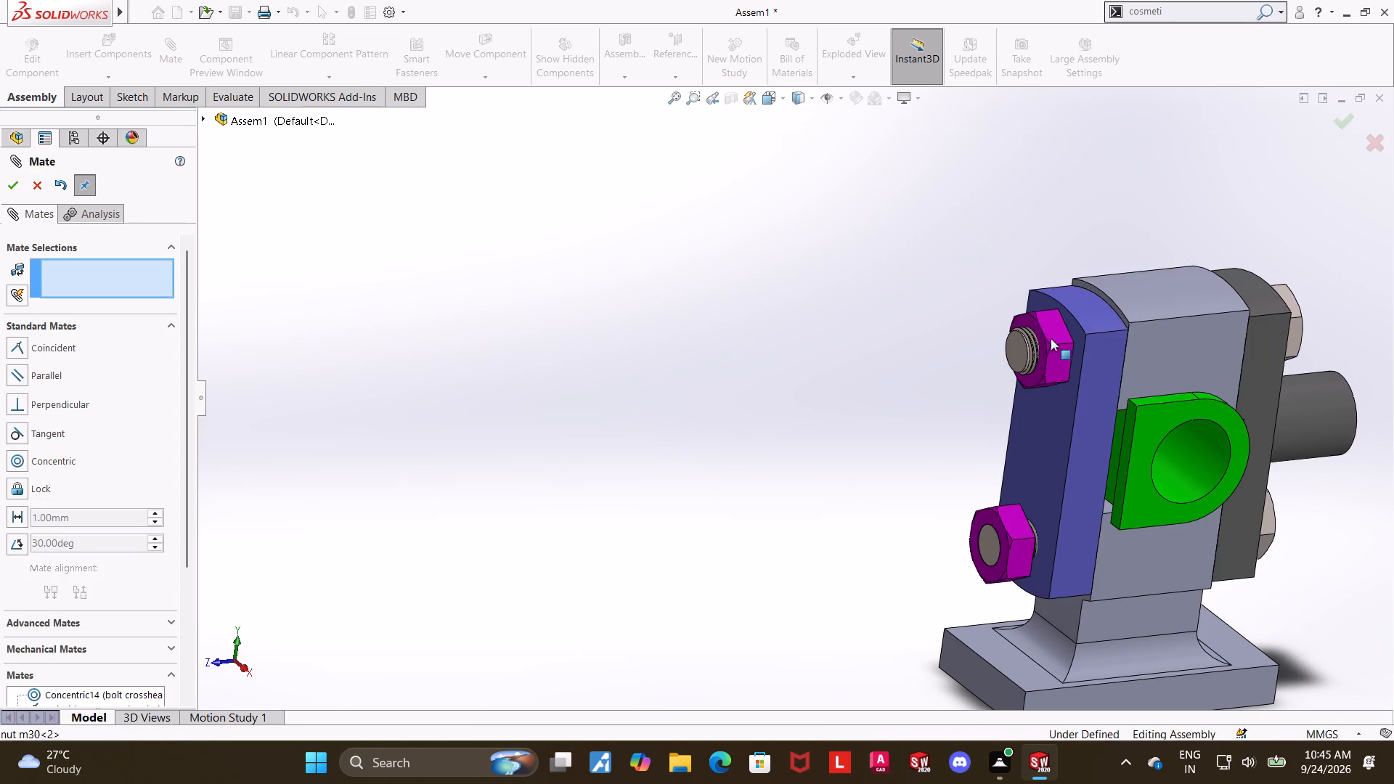
drag(1051, 338, 1057, 401)
middle_drag(938, 467, 879, 466)
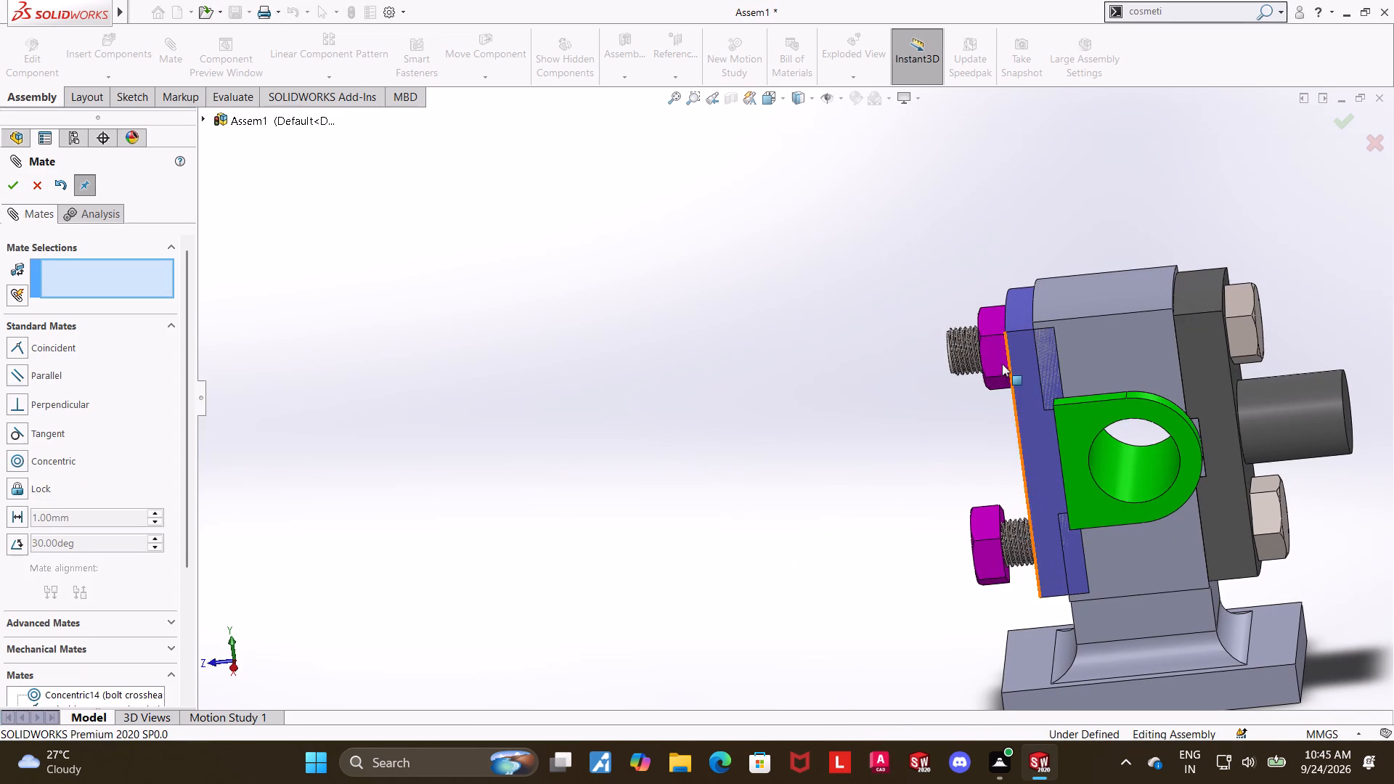
drag(998, 359, 955, 335)
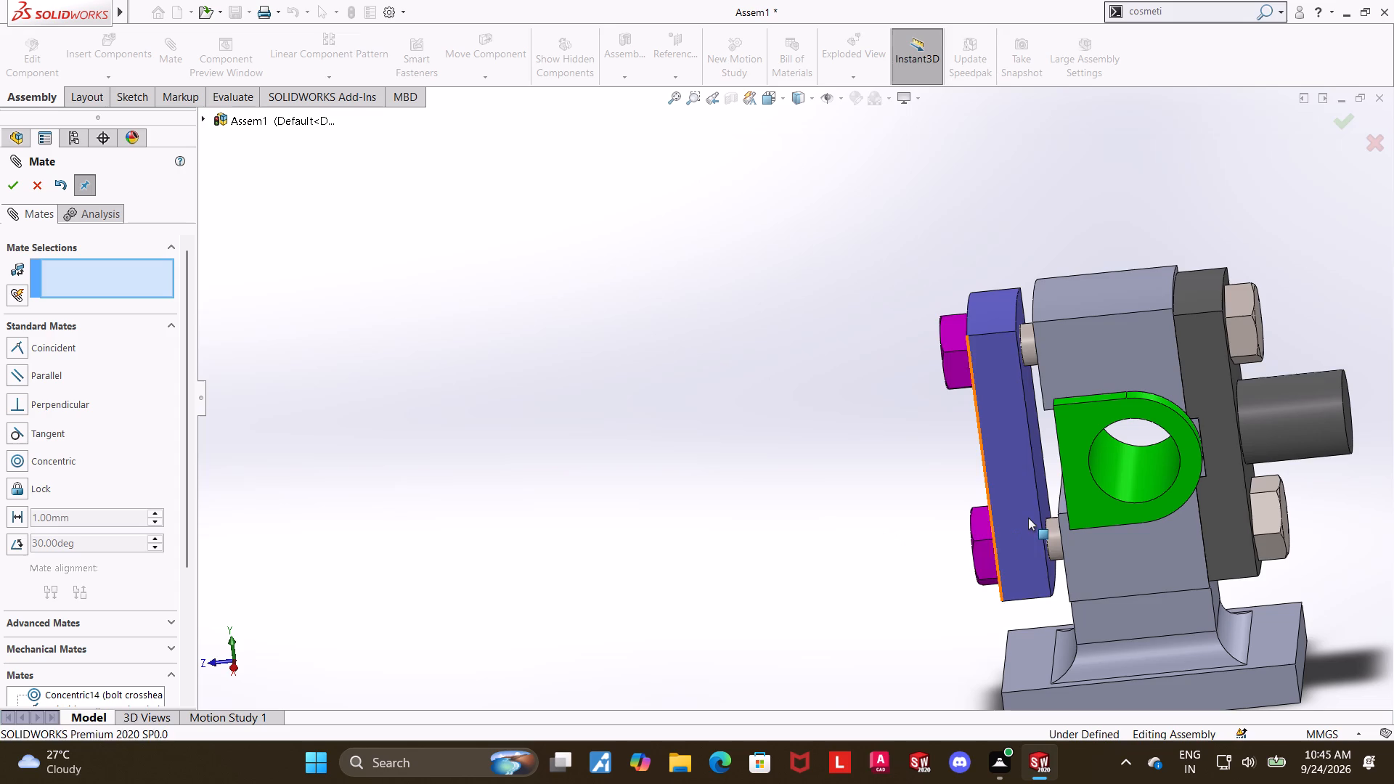
drag(1028, 518, 1048, 519)
Mate the lower nut's inner face coincident with the crosshead plate's outer face.
scroll(910, 577, down, 4)
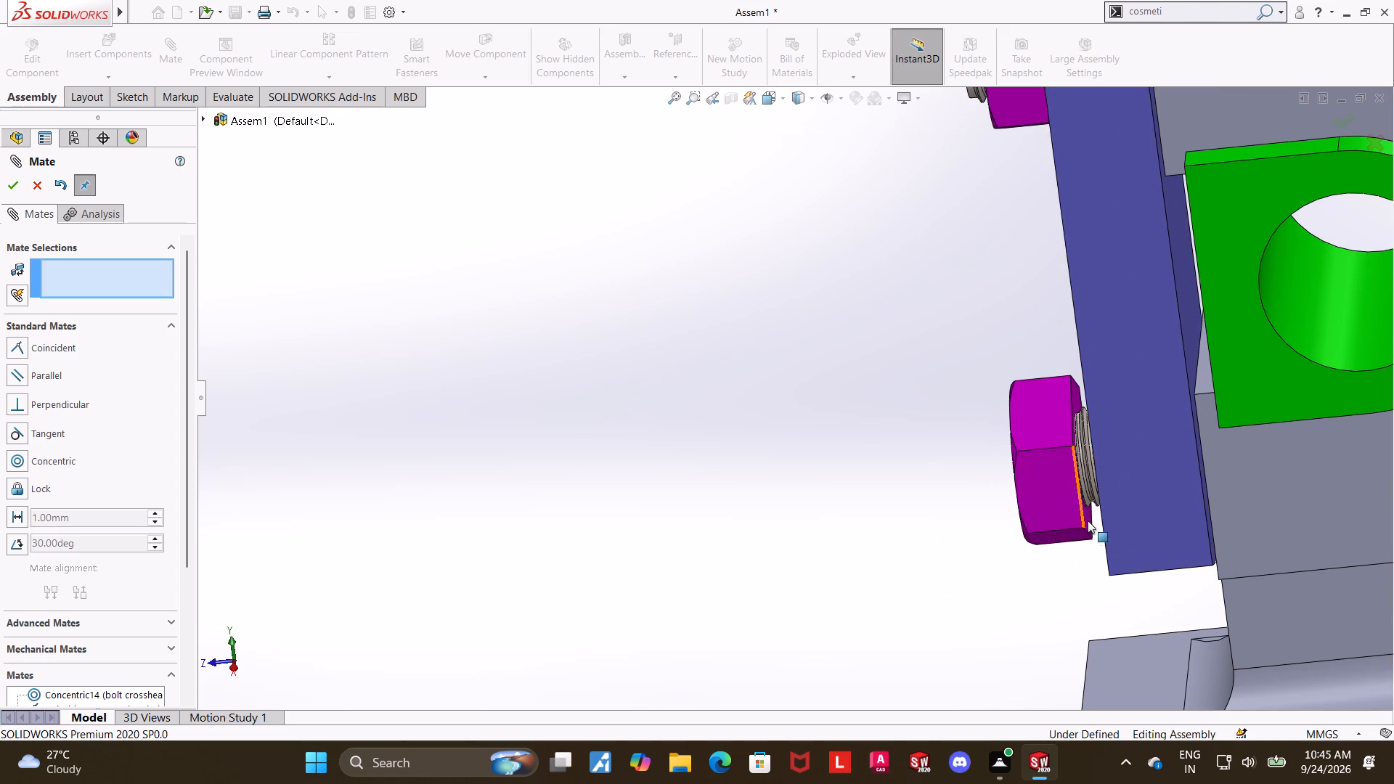
double_click(1088, 521)
scroll(779, 540, up, 1)
middle_drag(785, 541, 826, 546)
ctrl+click(1056, 507)
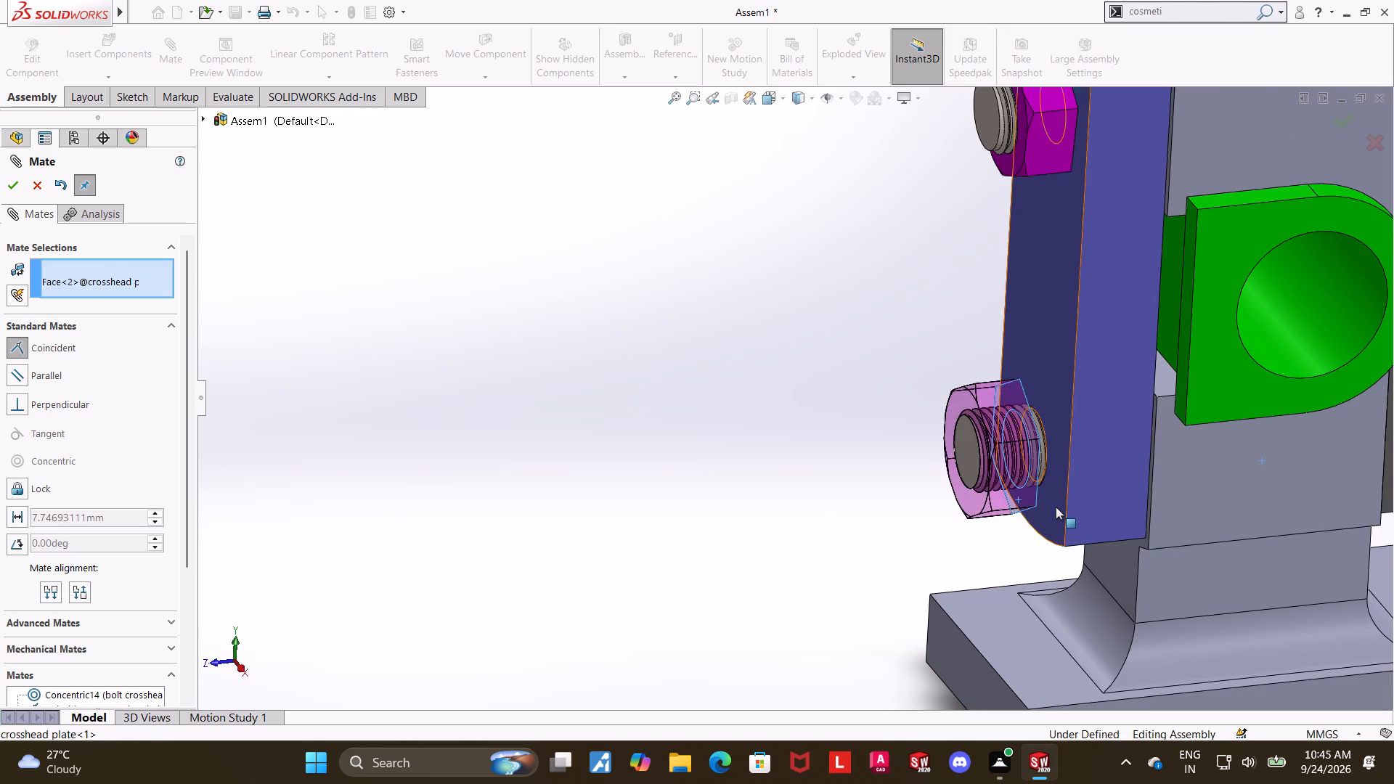
click(11, 184)
scroll(333, 386, up, 4)
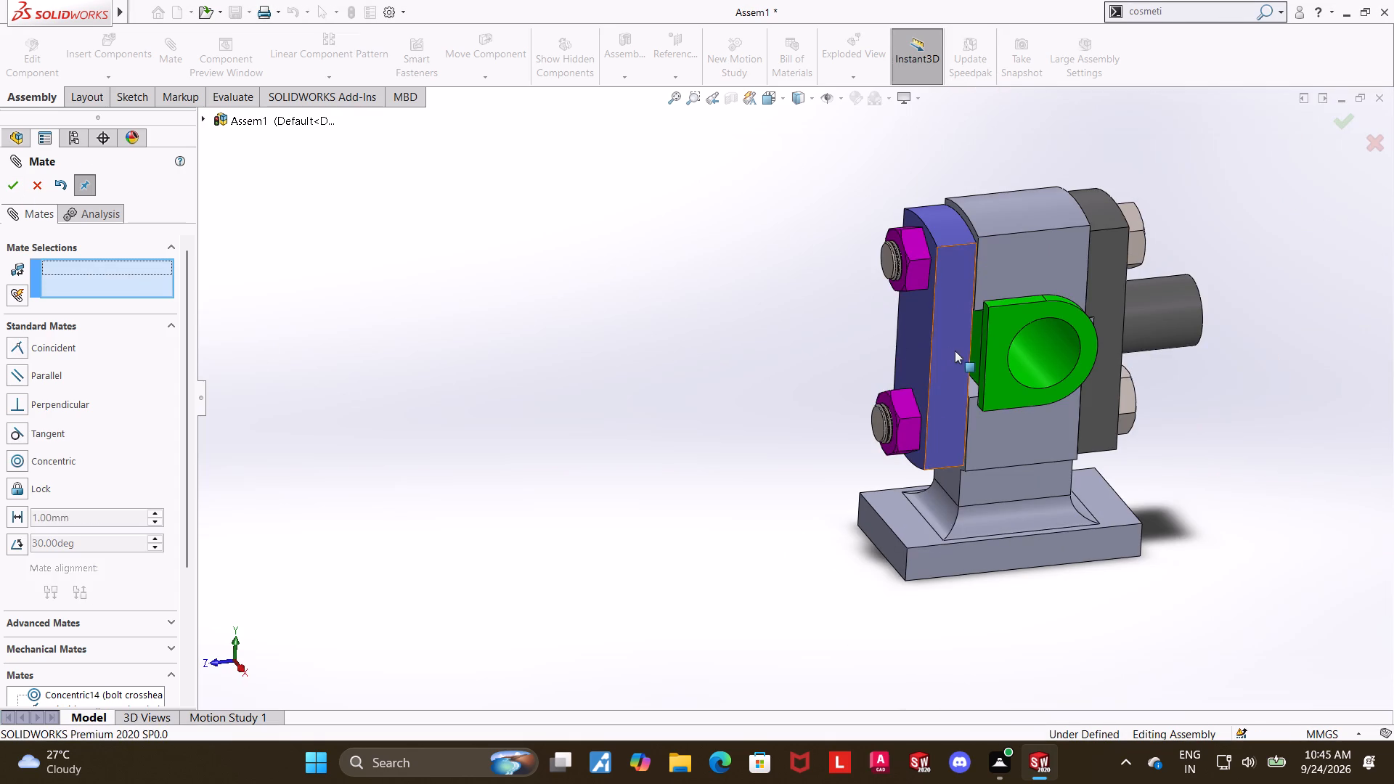
Pull the crosshead plate off the crosshead body and mate its inner face coincident with the body's adjacent end face.
drag(955, 351, 887, 346)
middle_drag(661, 426, 550, 436)
click(886, 362)
middle_drag(630, 460, 643, 460)
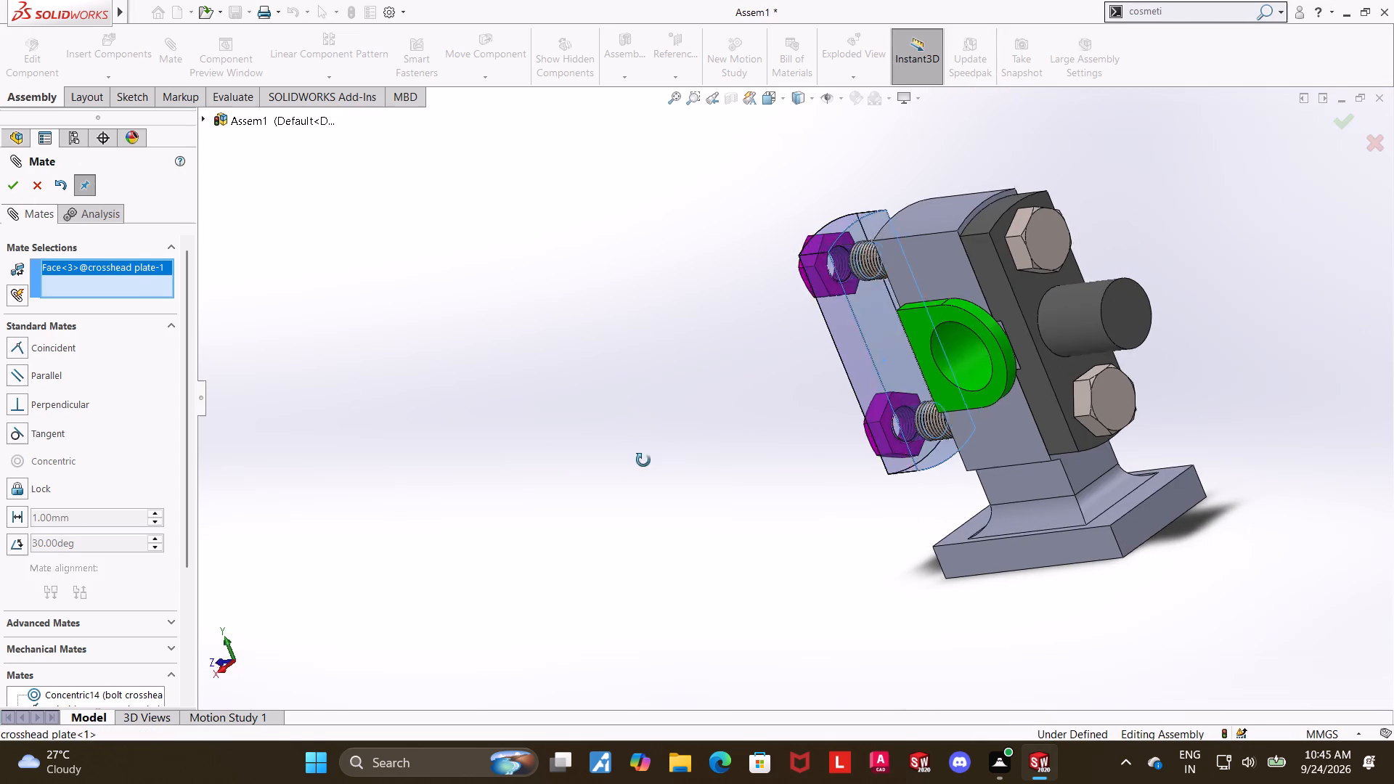
middle_drag(643, 460, 731, 459)
scroll(718, 460, up, 1)
middle_drag(743, 457, 751, 455)
ctrl+click(939, 304)
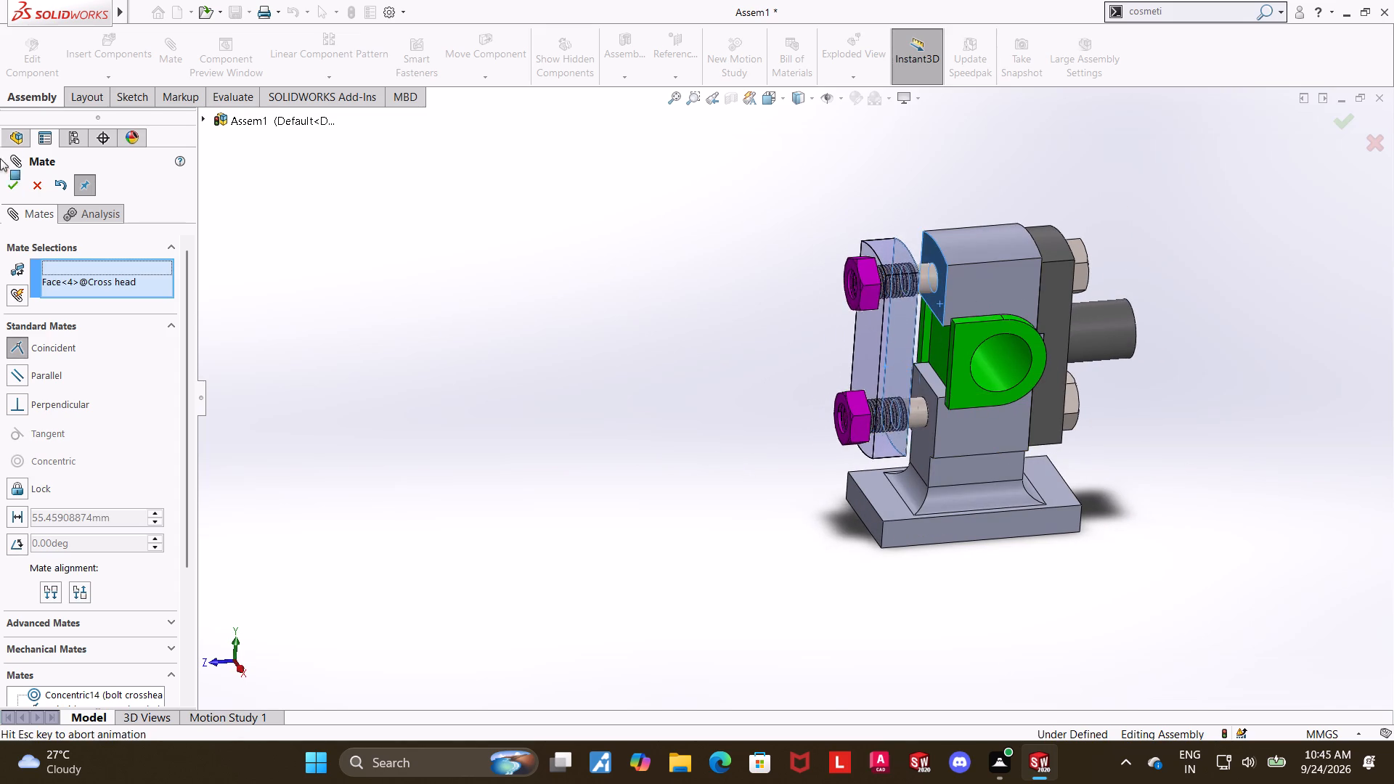
click(19, 181)
click(947, 464)
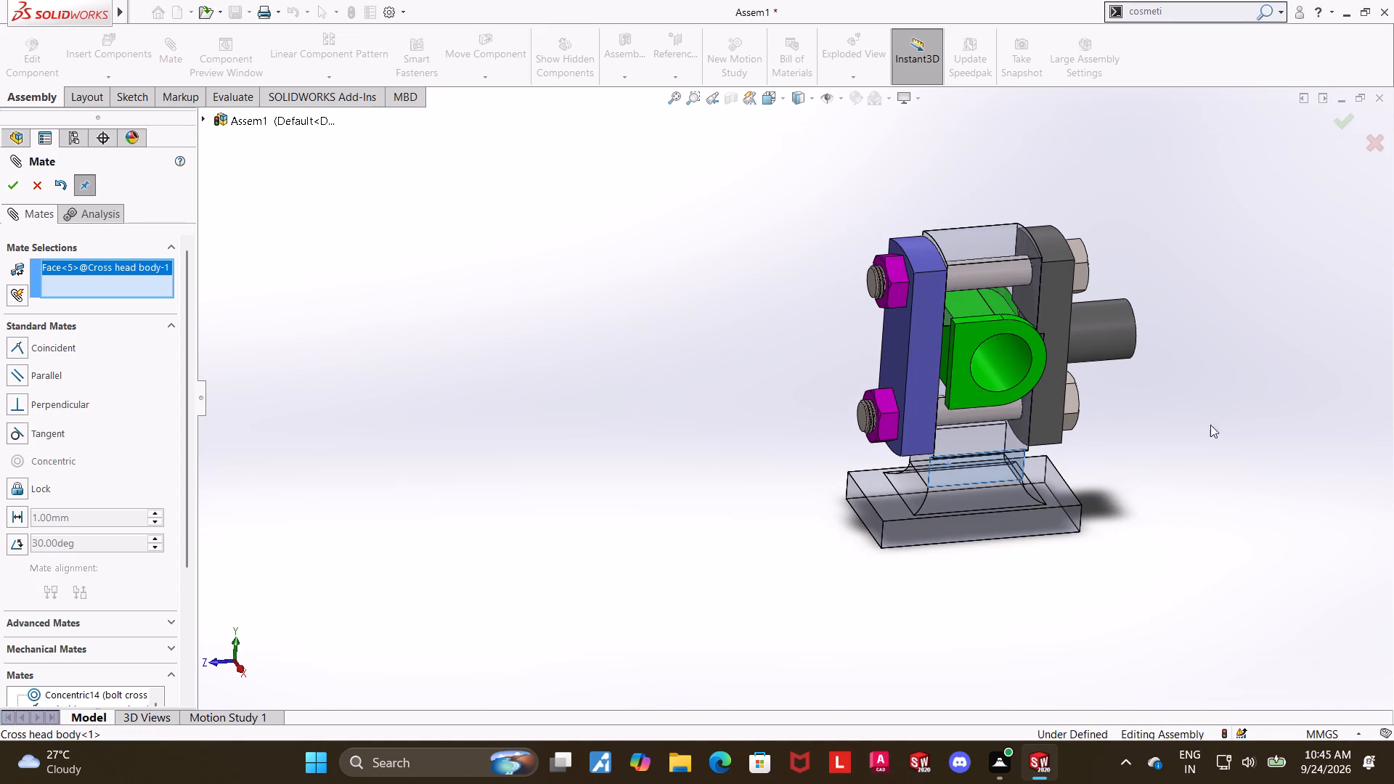
click(1279, 428)
click(35, 191)
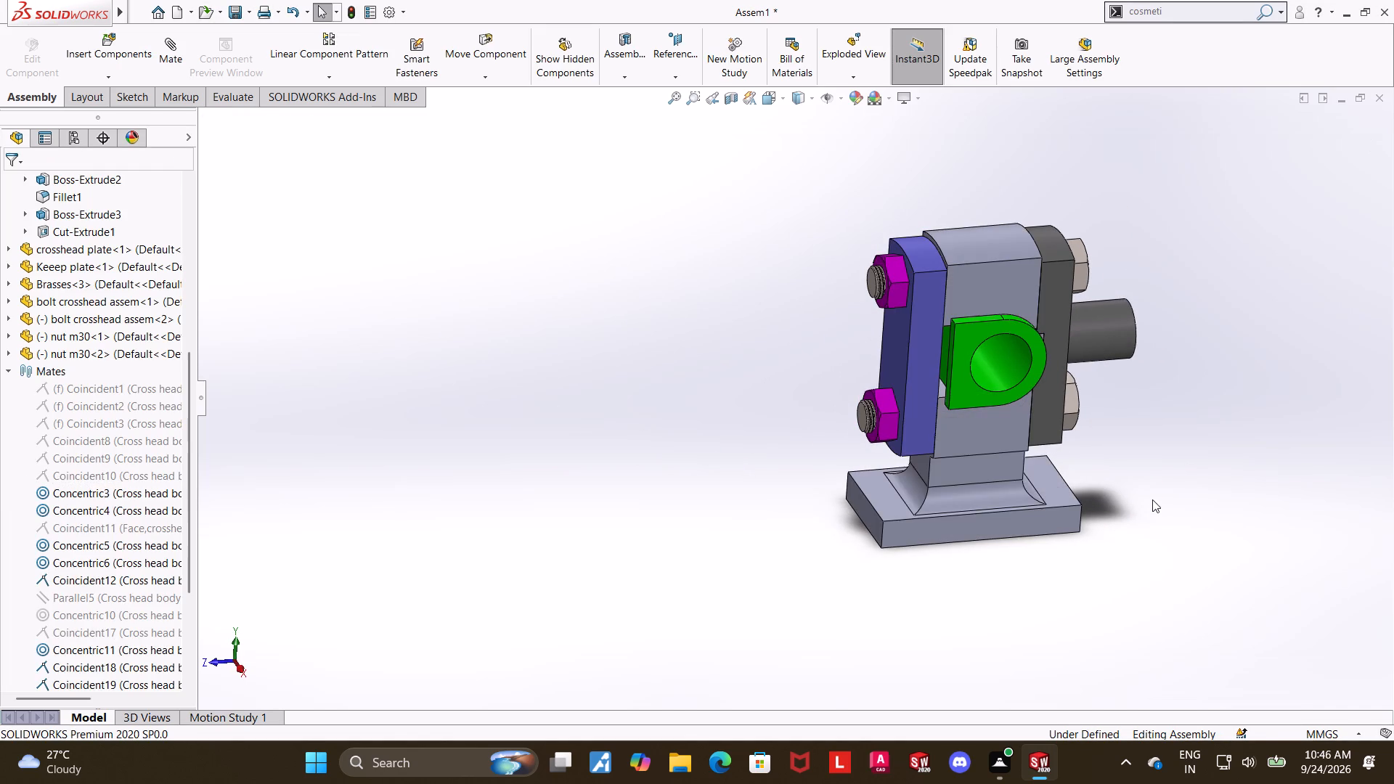
Test whether the crosshead plate and the upper nut can still be moved.
middle_drag(1138, 470, 1120, 466)
scroll(956, 372, down, 5)
drag(767, 444, 709, 435)
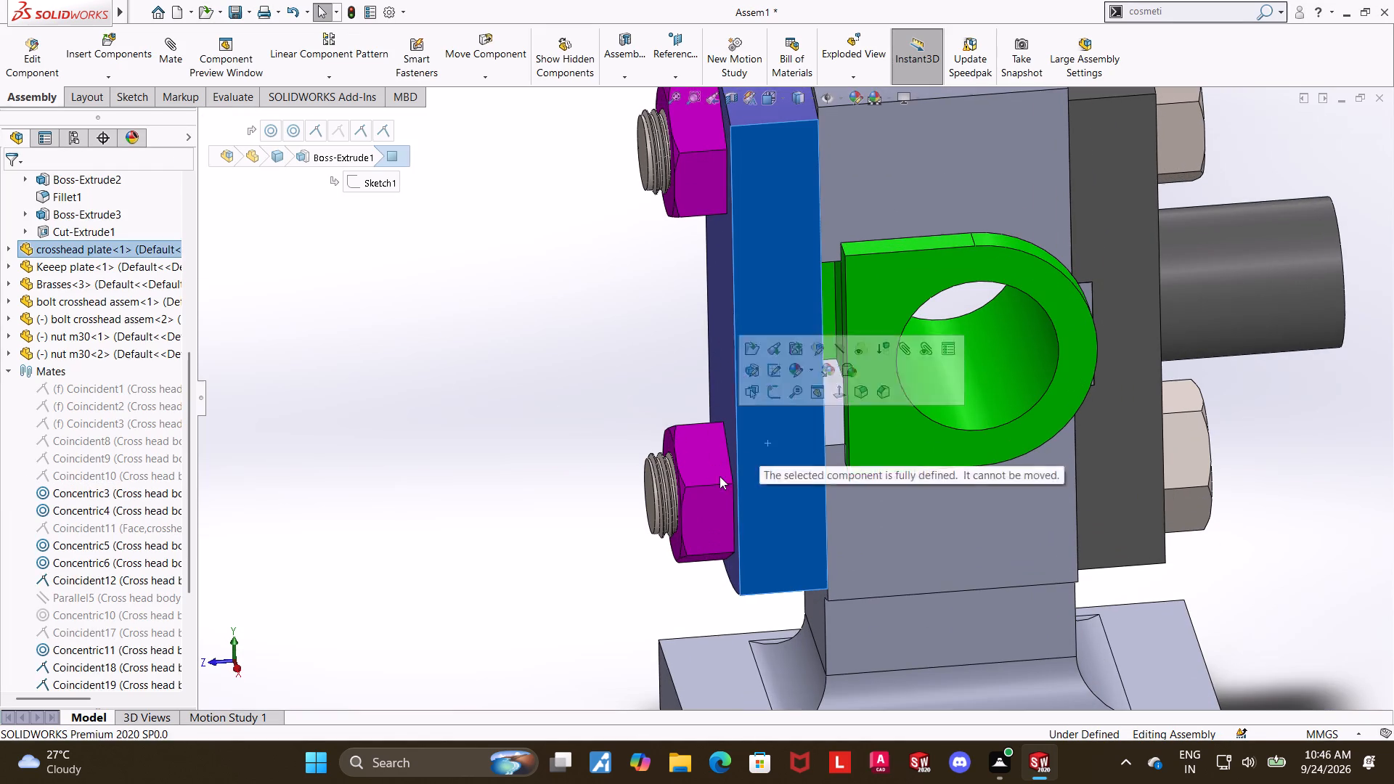
drag(780, 464, 815, 444)
drag(788, 523, 772, 443)
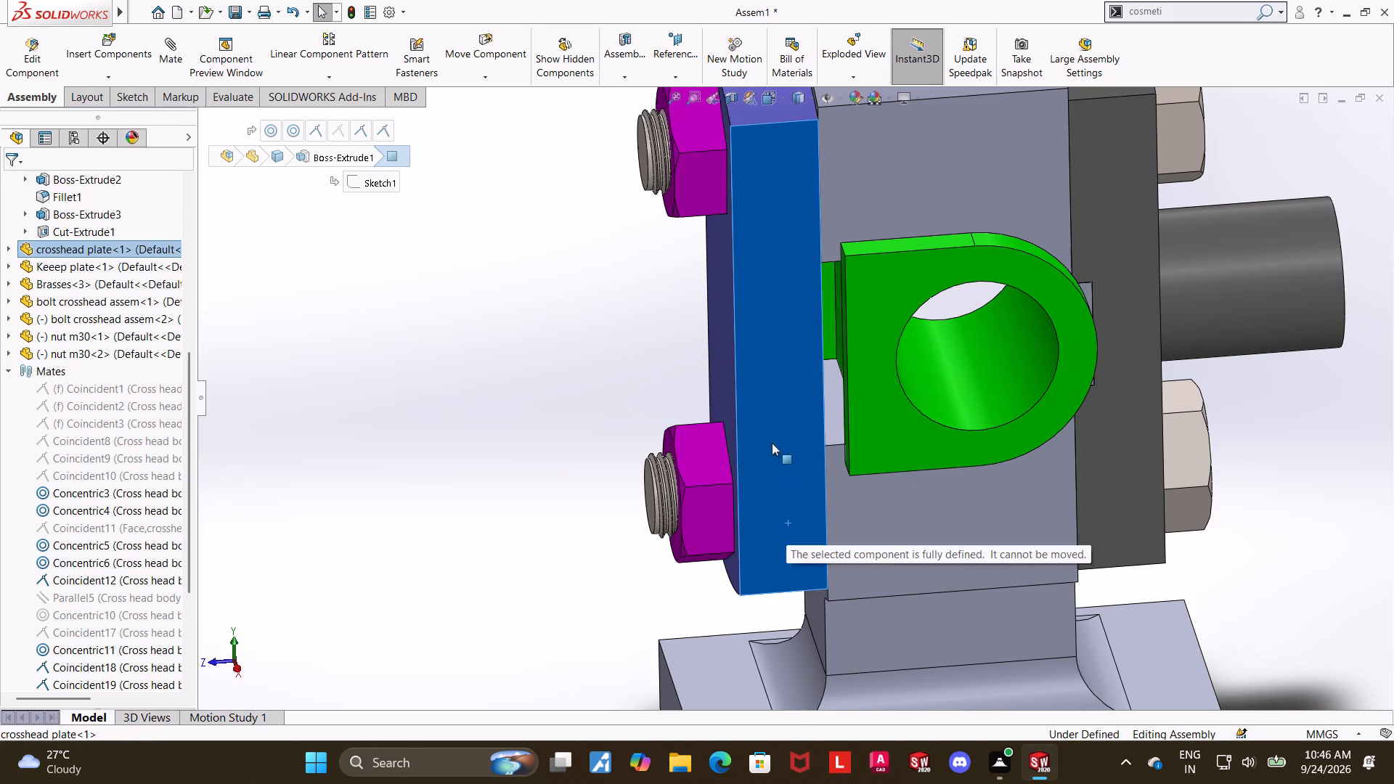
drag(772, 443, 774, 495)
click(411, 452)
drag(697, 186, 698, 284)
Edit the Concentric14 mate between the upper bolt and nut to lock rotation.
click(176, 420)
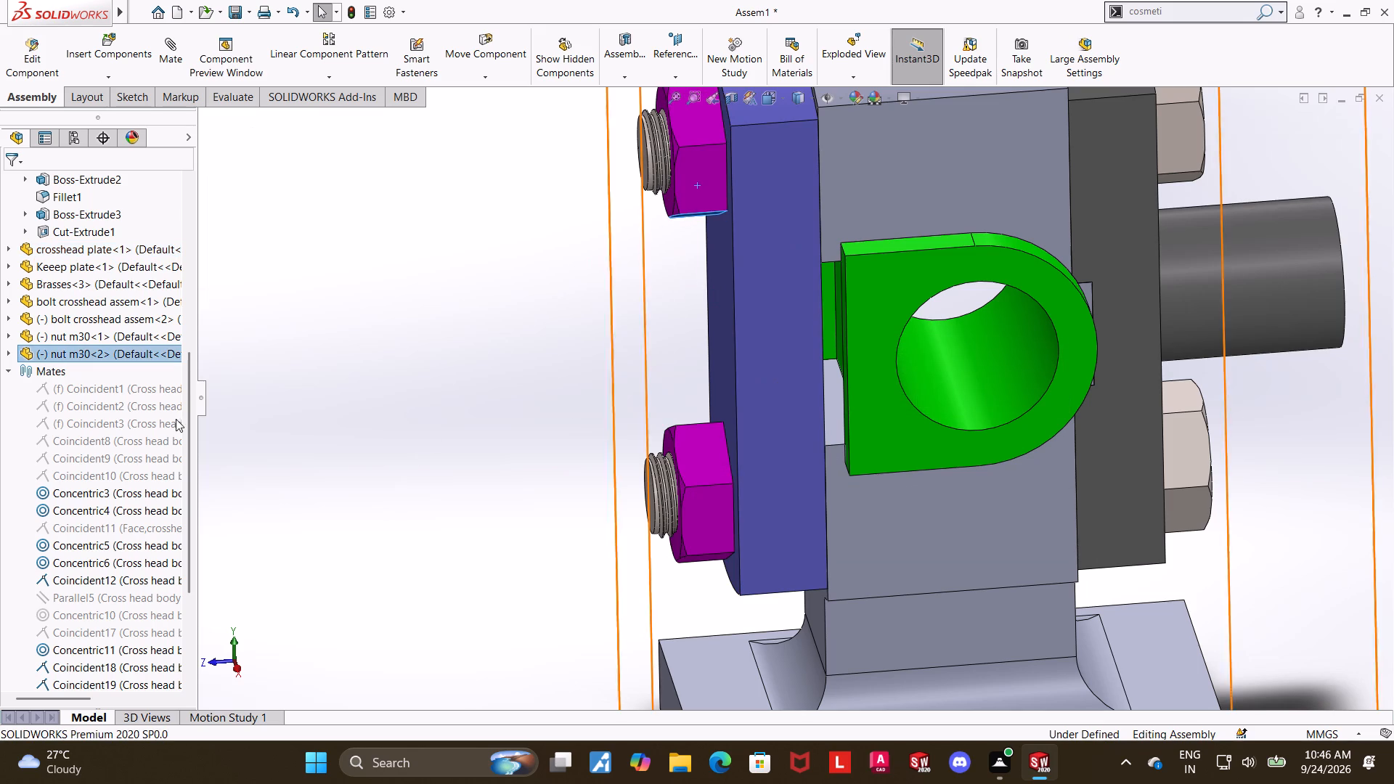
click(293, 436)
drag(189, 437, 160, 732)
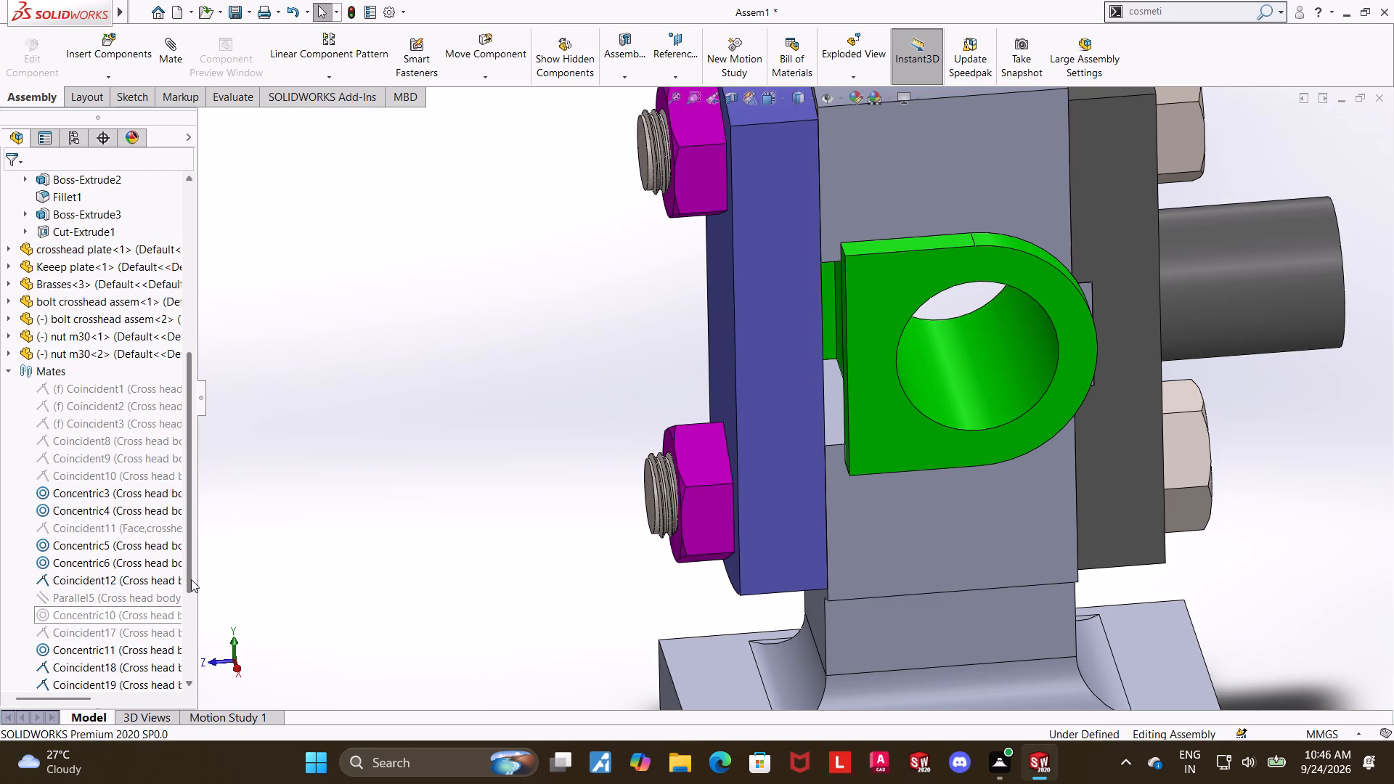
drag(187, 564, 195, 688)
scroll(126, 645, down, 5)
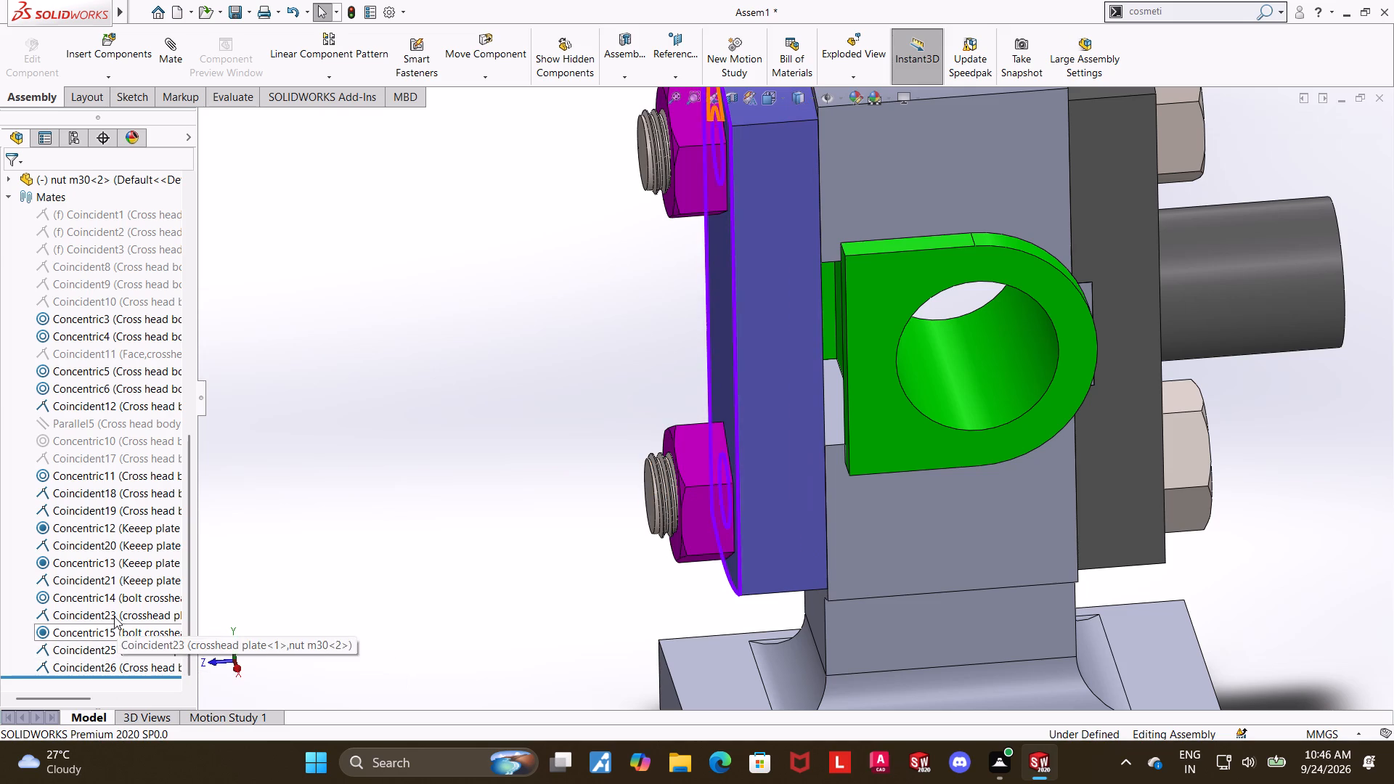
click(115, 597)
click(126, 555)
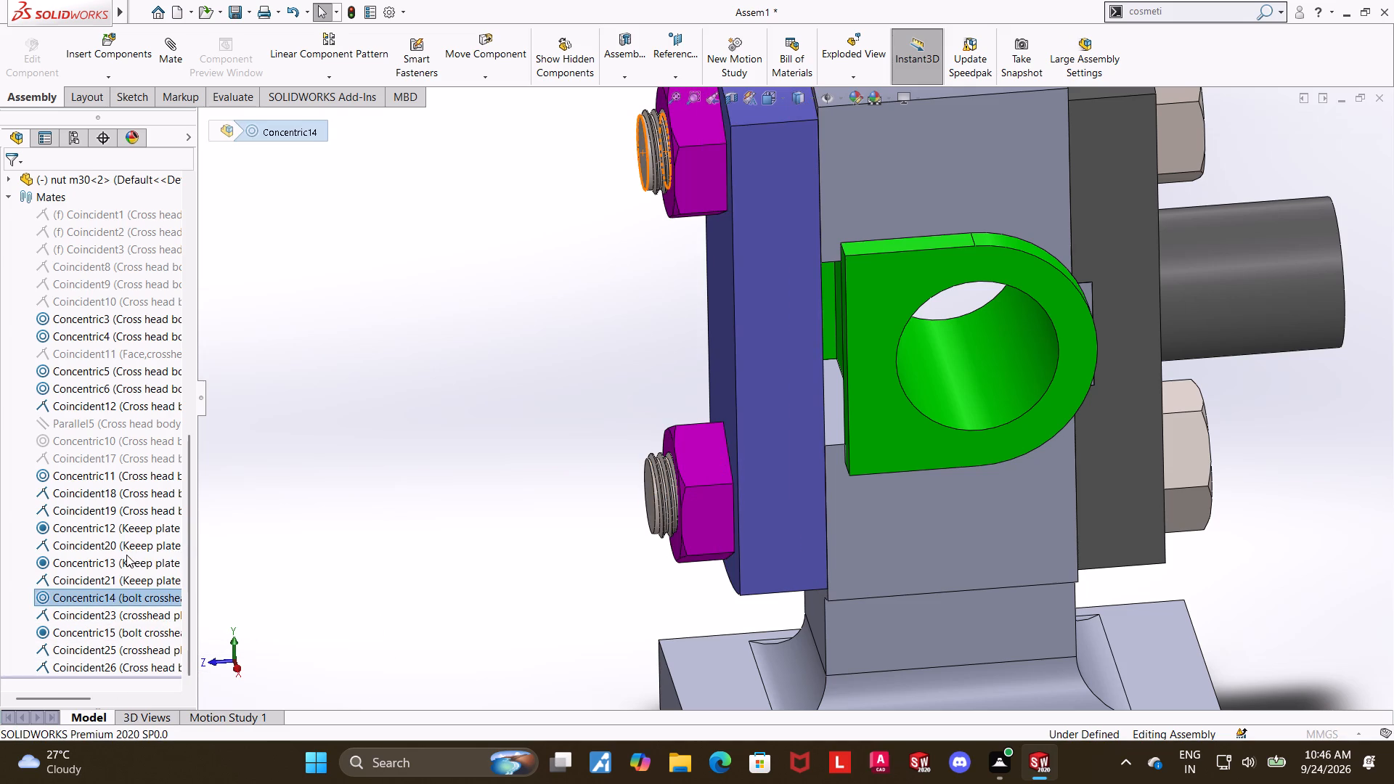
click(36, 482)
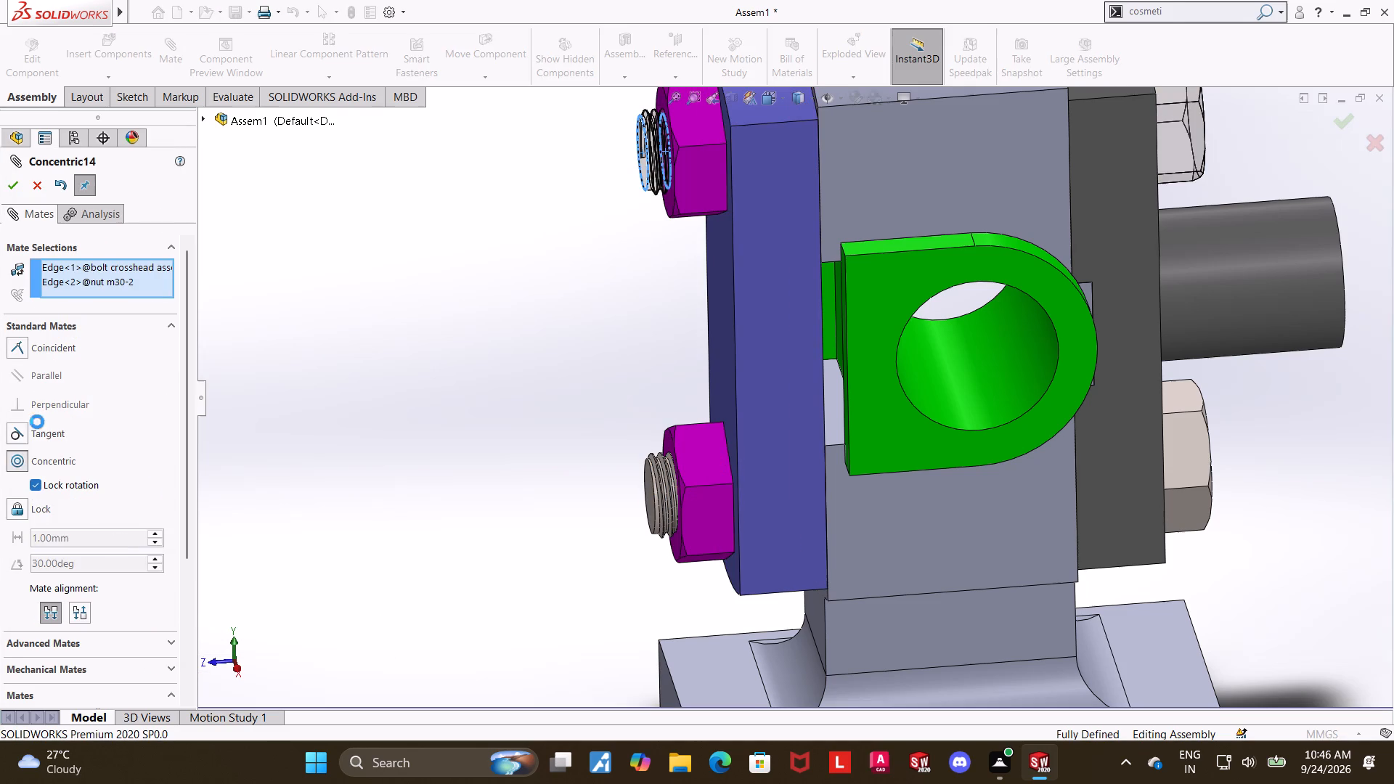
click(14, 188)
scroll(608, 393, up, 4)
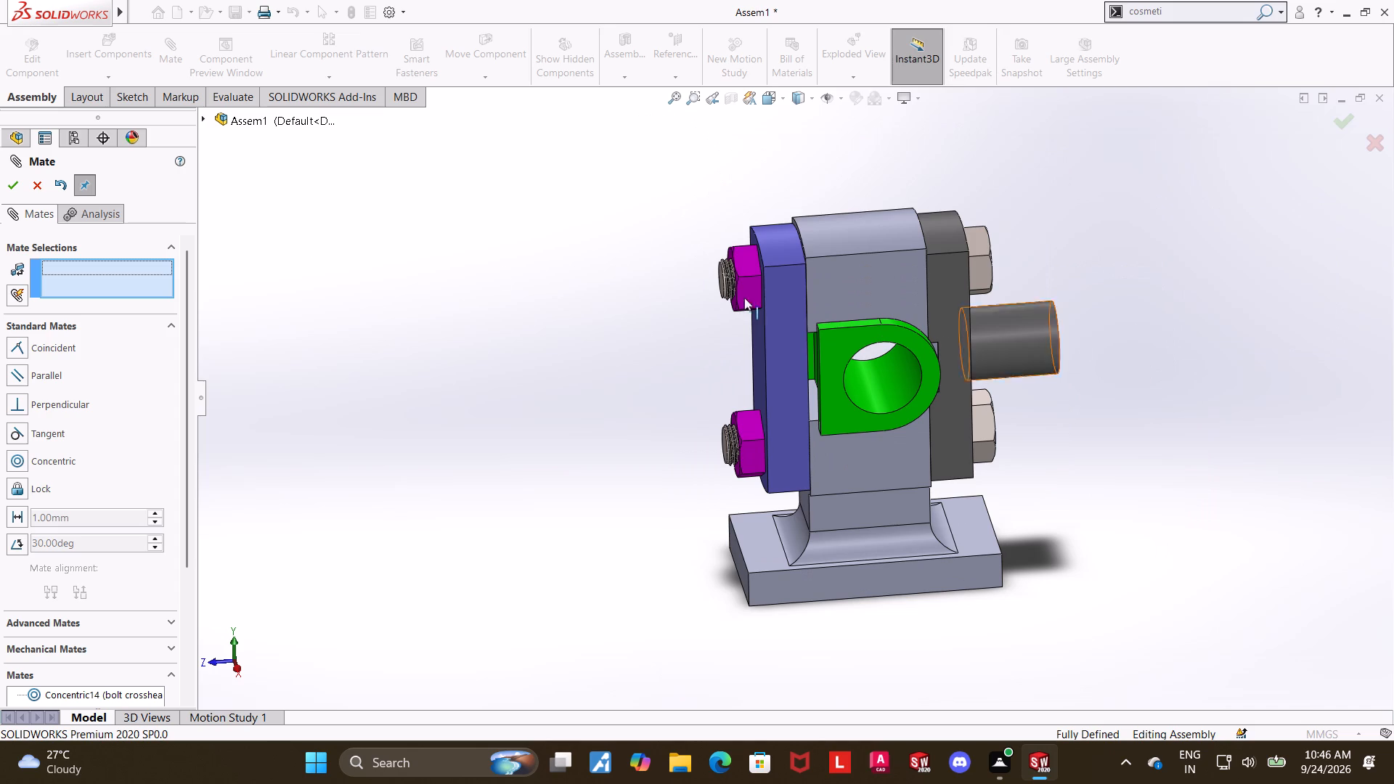
click(35, 191)
Test the upper nut, bolt head, keep plate, crosshead body and brasses for any remaining movement.
drag(747, 263, 752, 343)
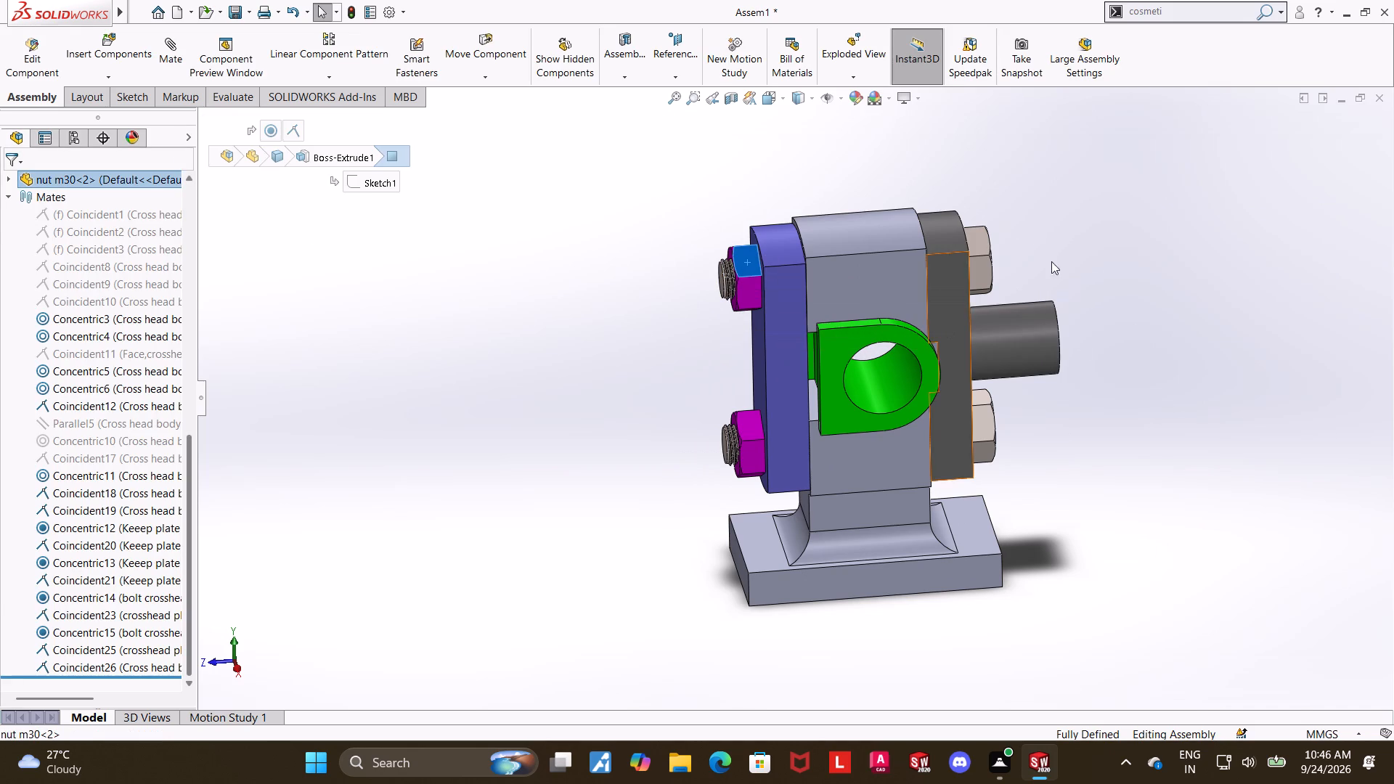
drag(987, 240, 992, 293)
click(1269, 364)
middle_drag(1125, 420, 1104, 349)
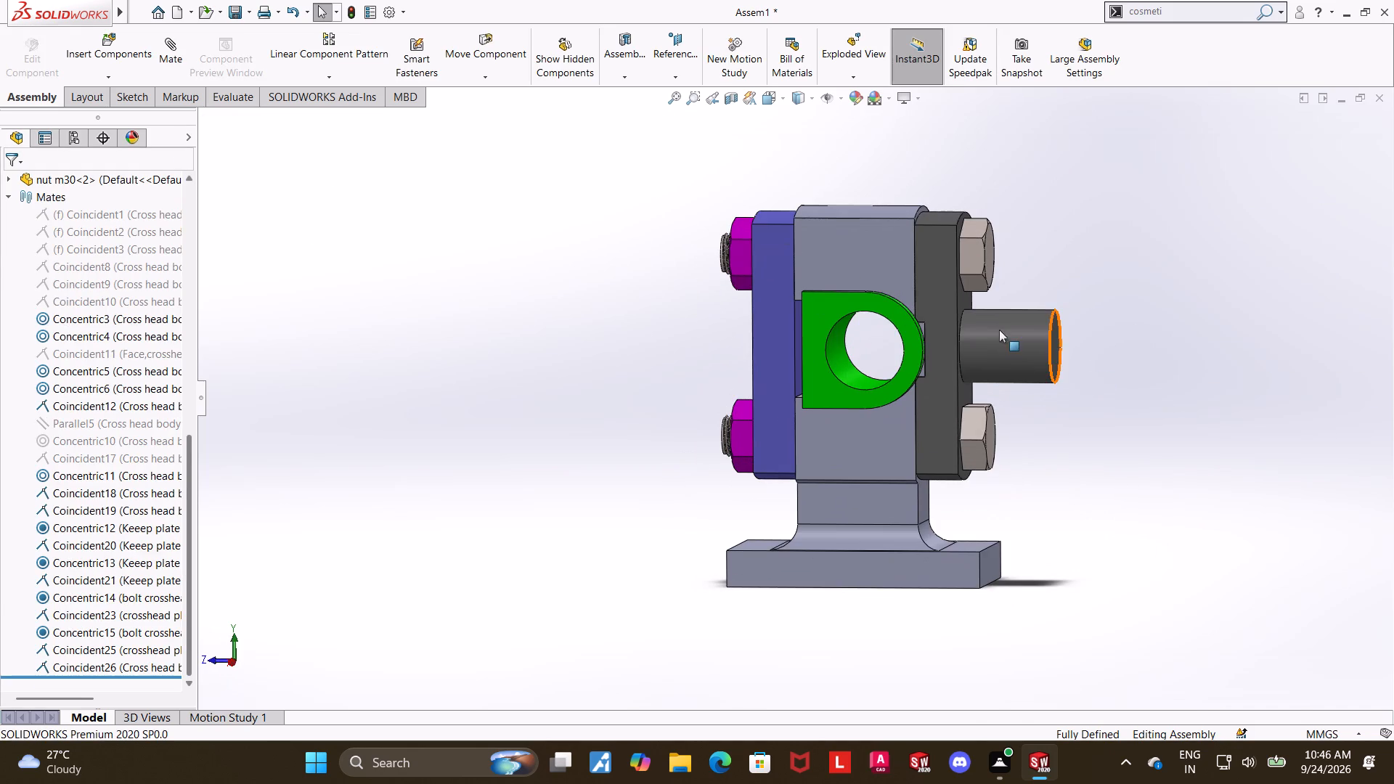
drag(971, 335, 1062, 351)
click(1036, 518)
drag(839, 458, 885, 454)
drag(868, 360, 846, 377)
drag(829, 359, 814, 361)
click(1212, 544)
Examine the assembly from the right side, in isometric, and in an isometric-style view from the bolt-head side.
middle_drag(1165, 478, 1177, 474)
scroll(1165, 478, up, 1)
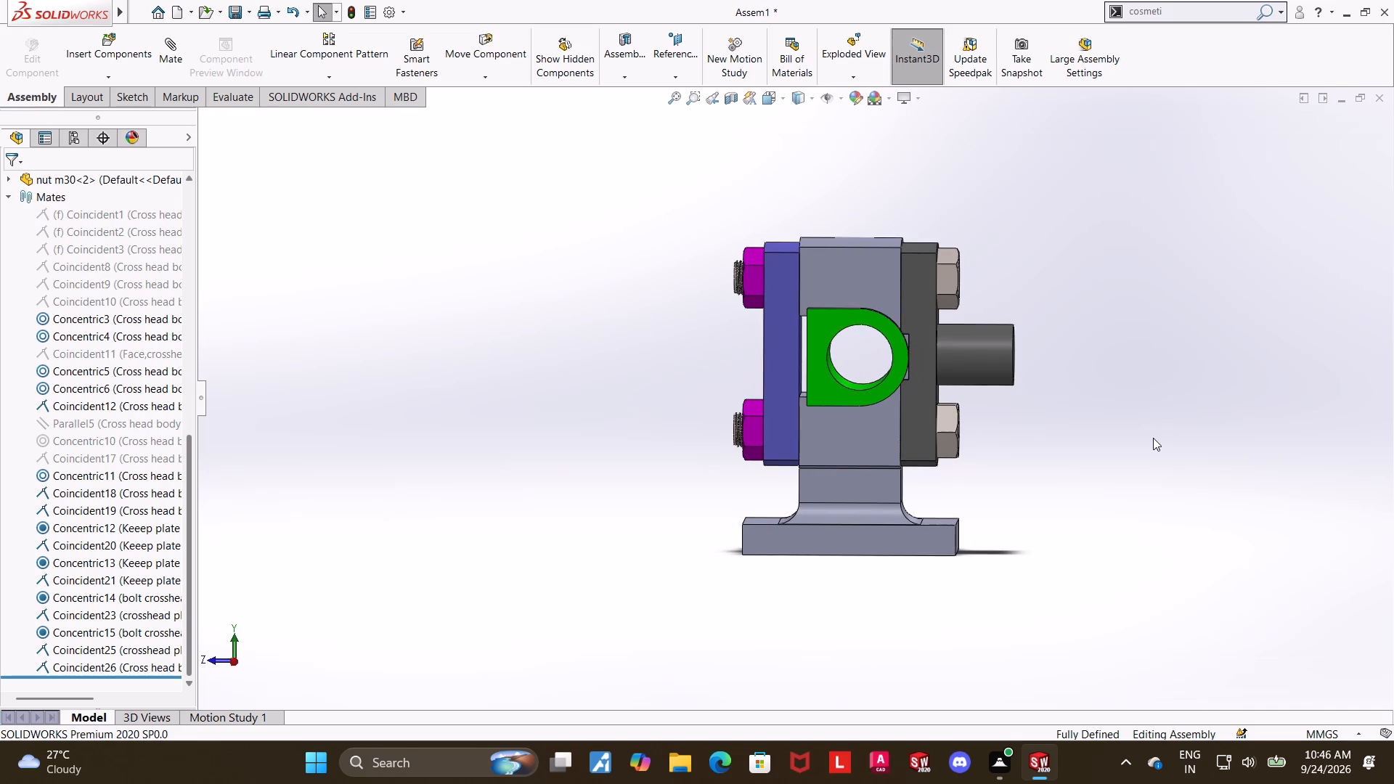
click(773, 97)
click(725, 433)
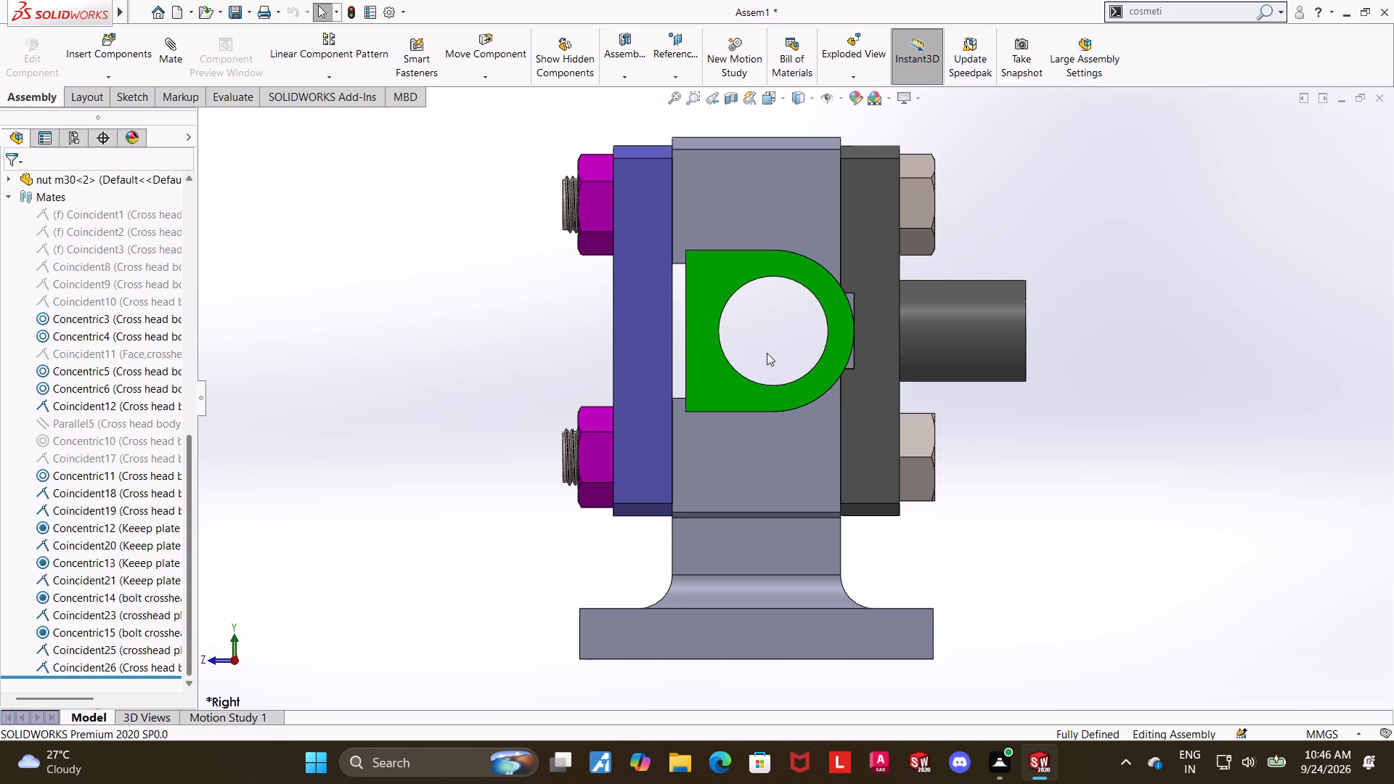
scroll(805, 432, up, 3)
middle_drag(693, 447, 772, 494)
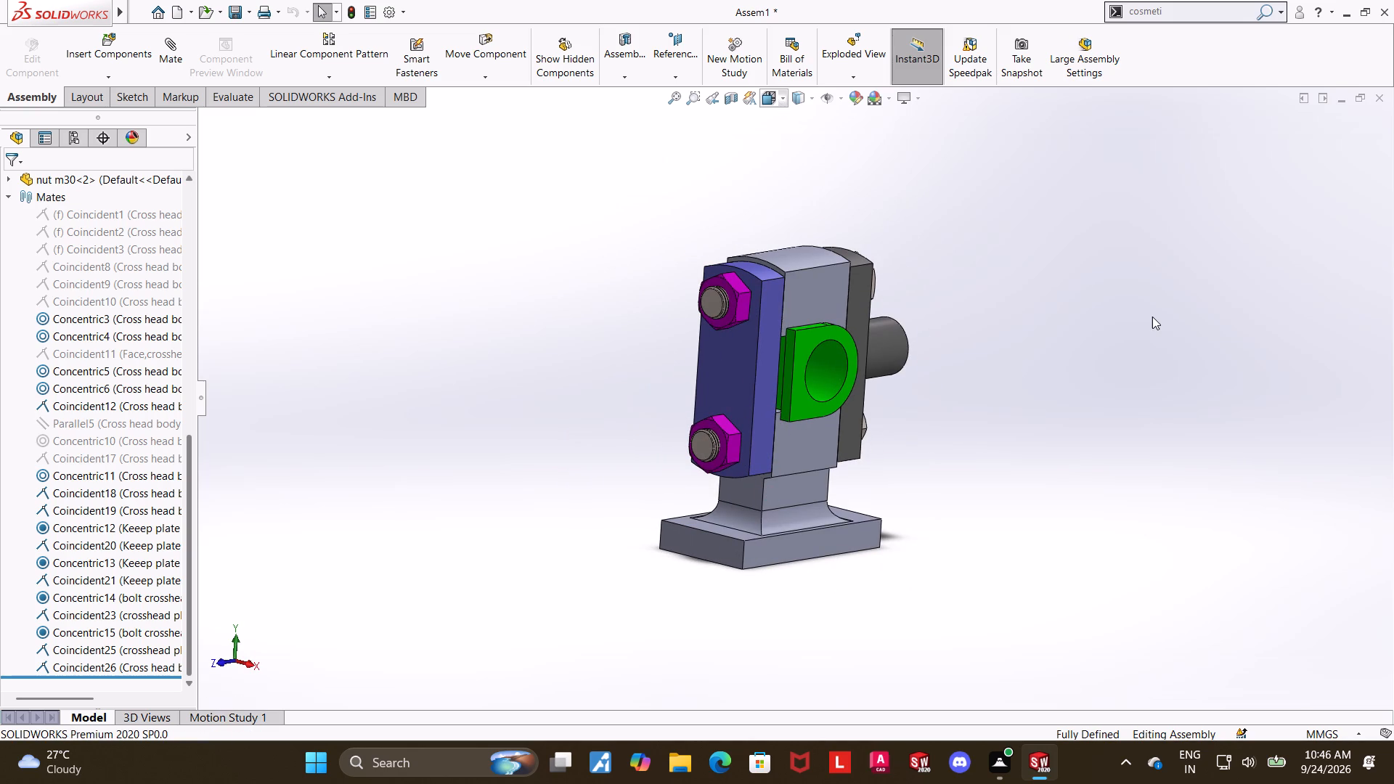
key(ctrl+7)
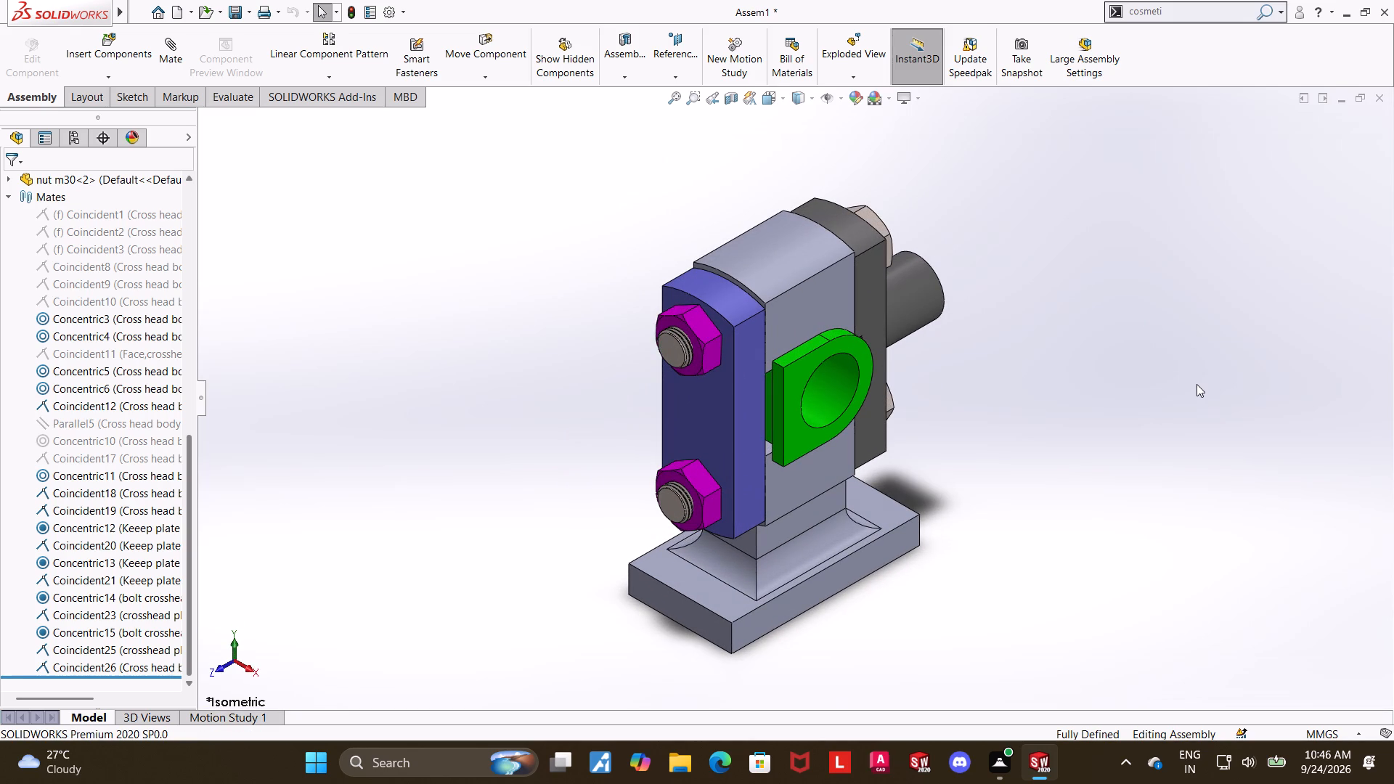
middle_drag(1162, 387, 851, 571)
scroll(855, 555, down, 1)
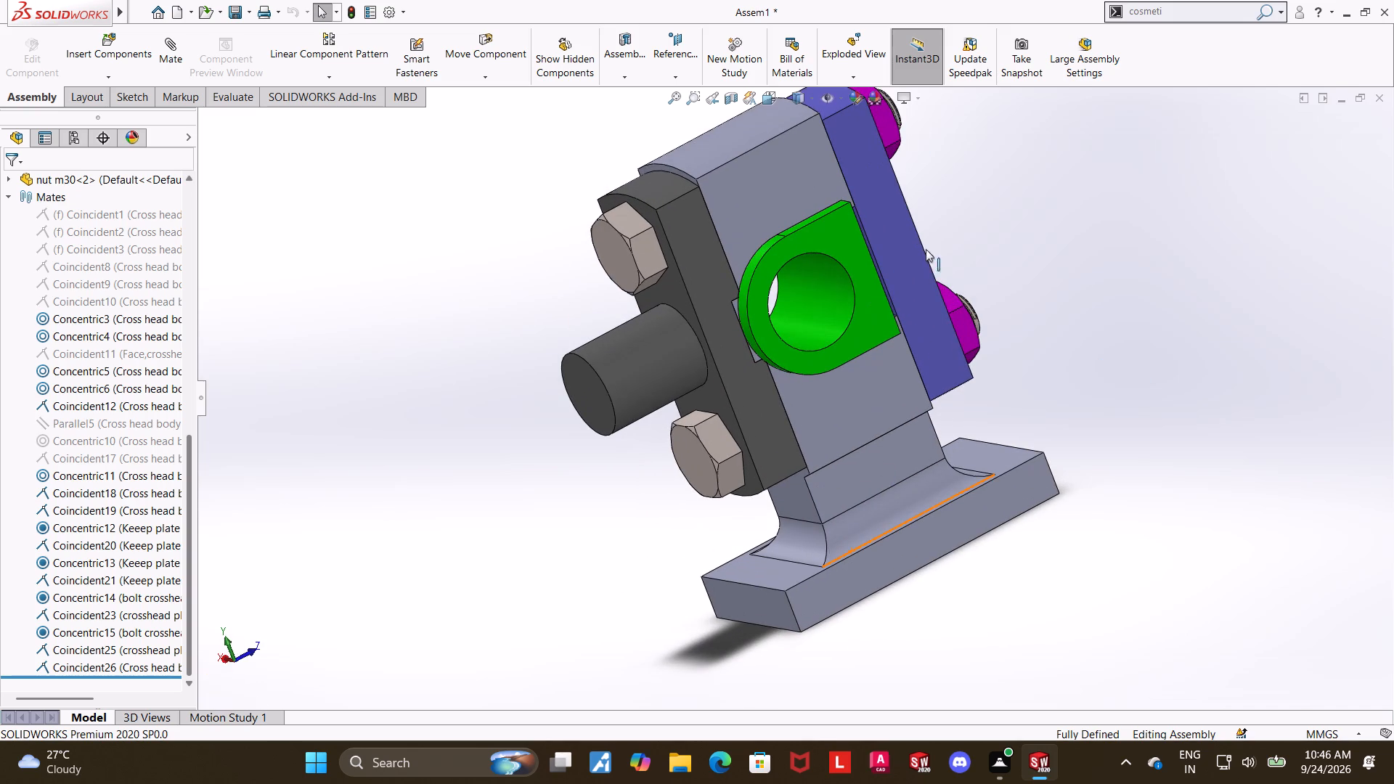
click(769, 99)
click(530, 430)
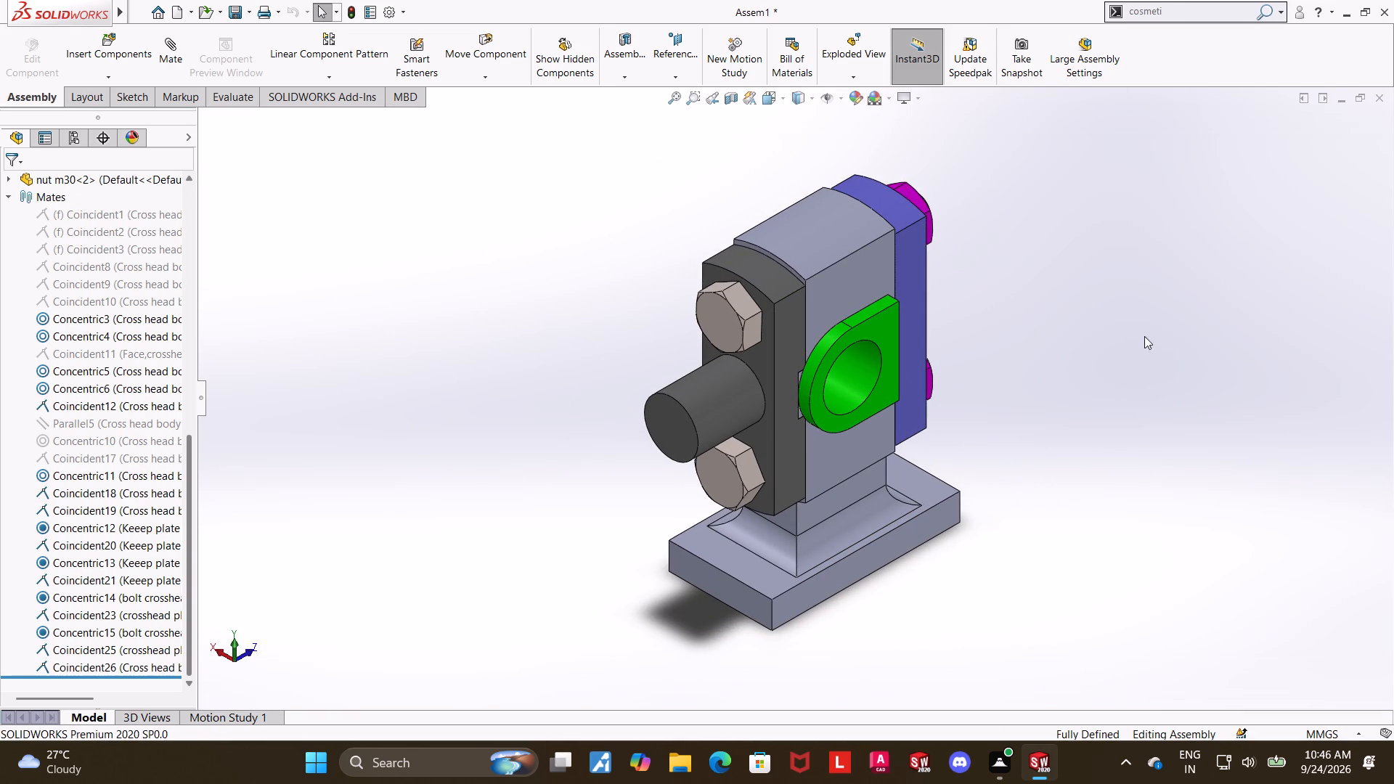
scroll(795, 311, down, 1)
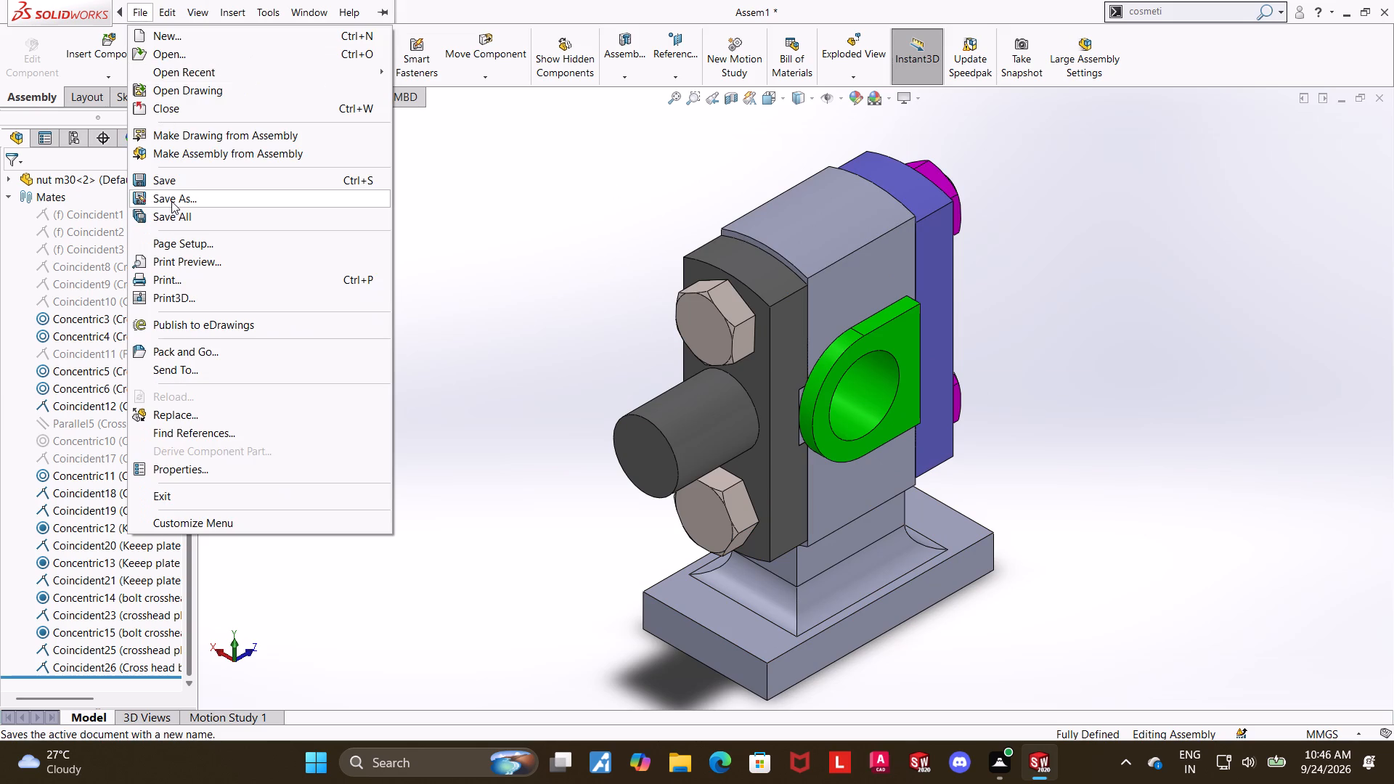
Save the assembly in Downloads under the name Crosshead Assembly.
click(171, 201)
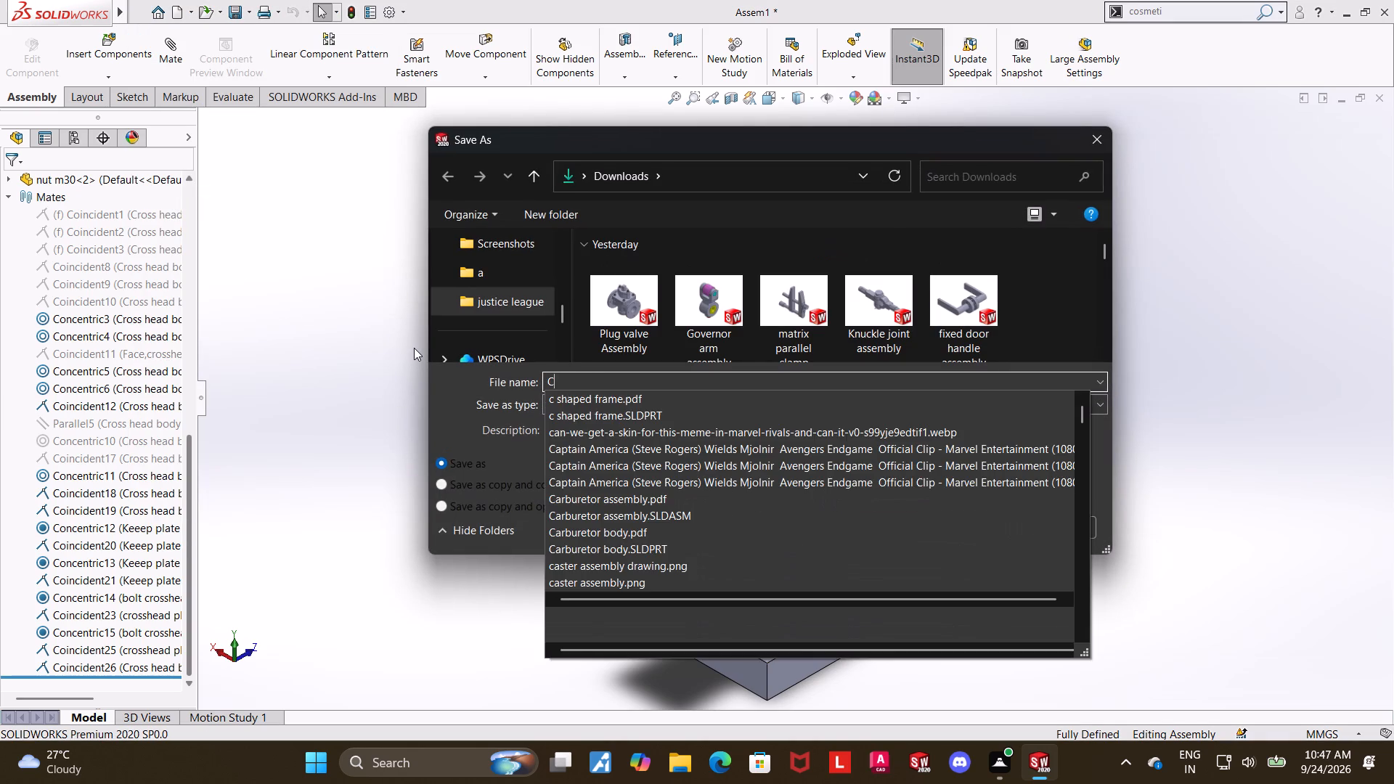
text(rosshead)
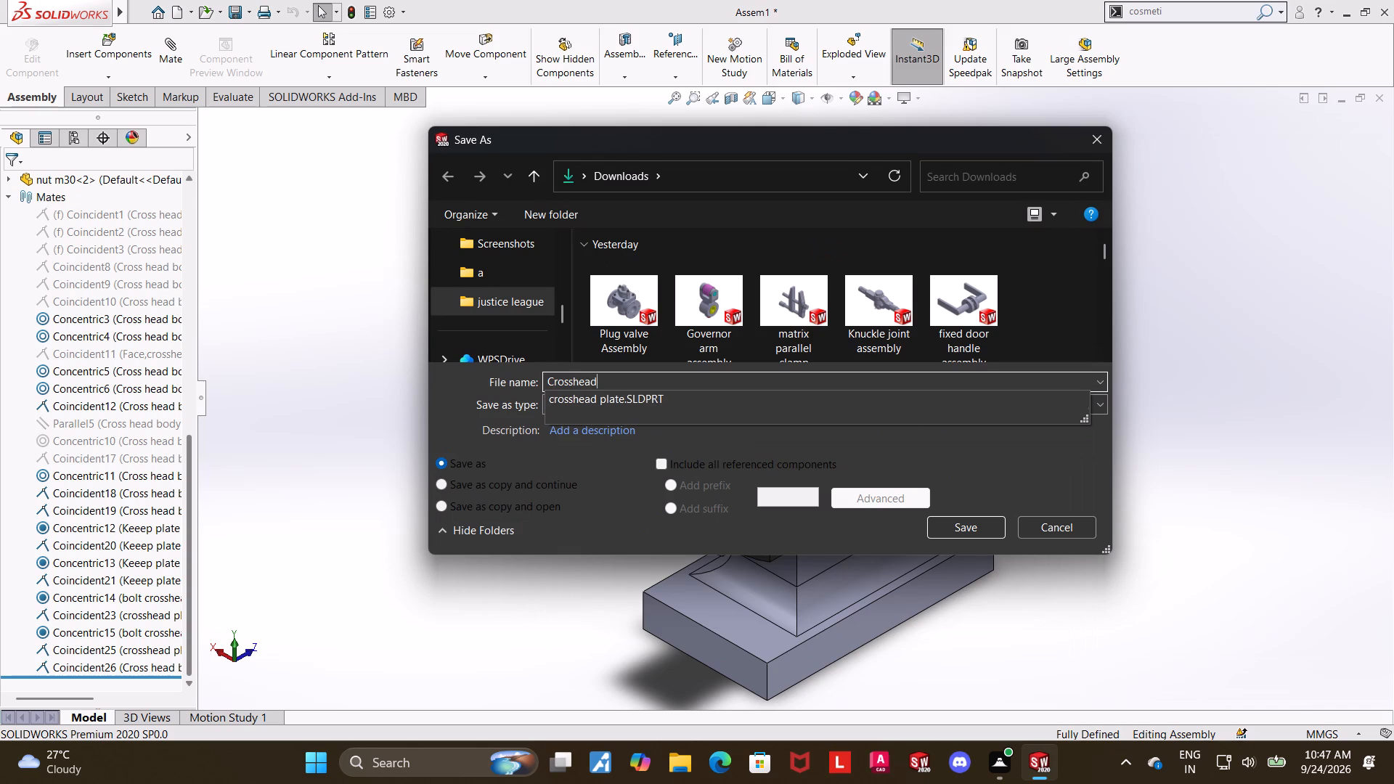
key(space)
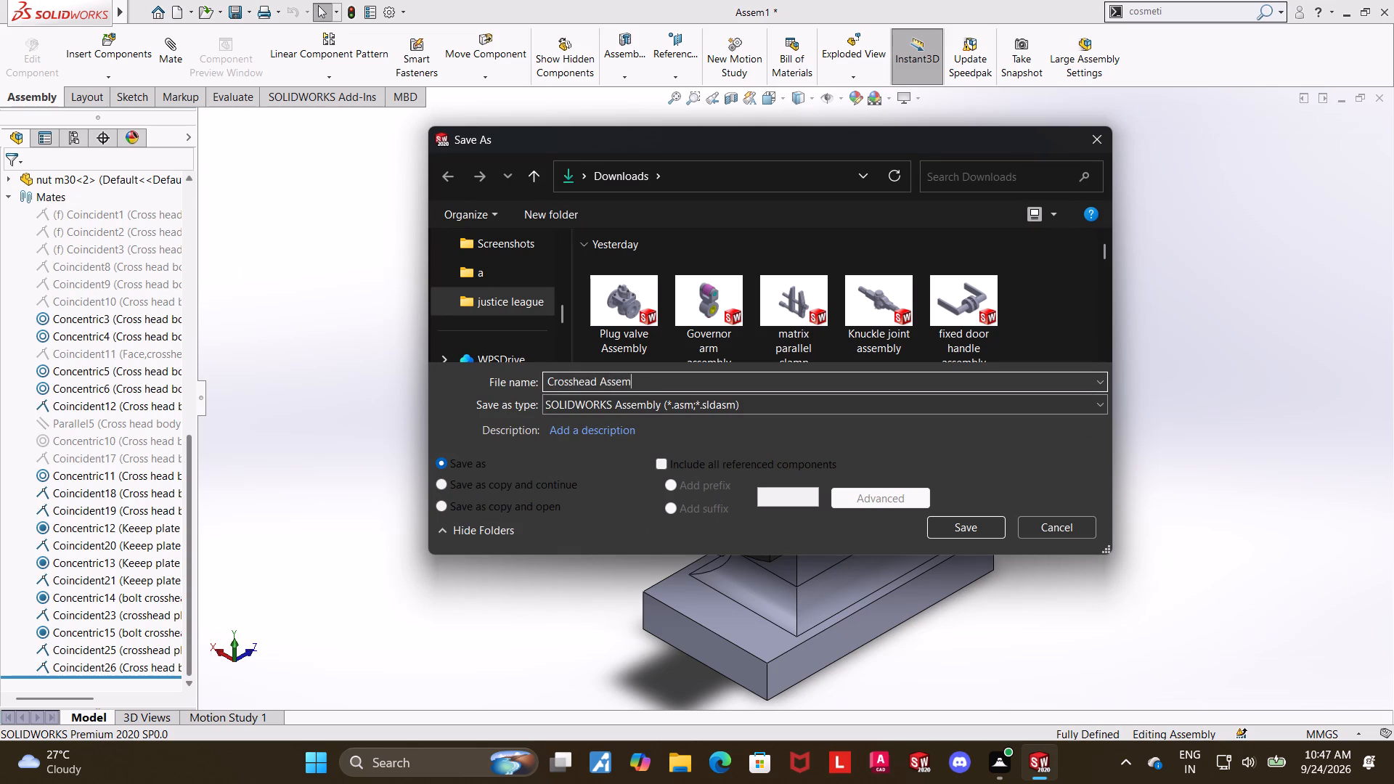
key(BackSpace)
text(ly)
key(BackSpace)
key(BackSpace)
key(BackSpace)
text(ly)
key(space)
click(964, 531)
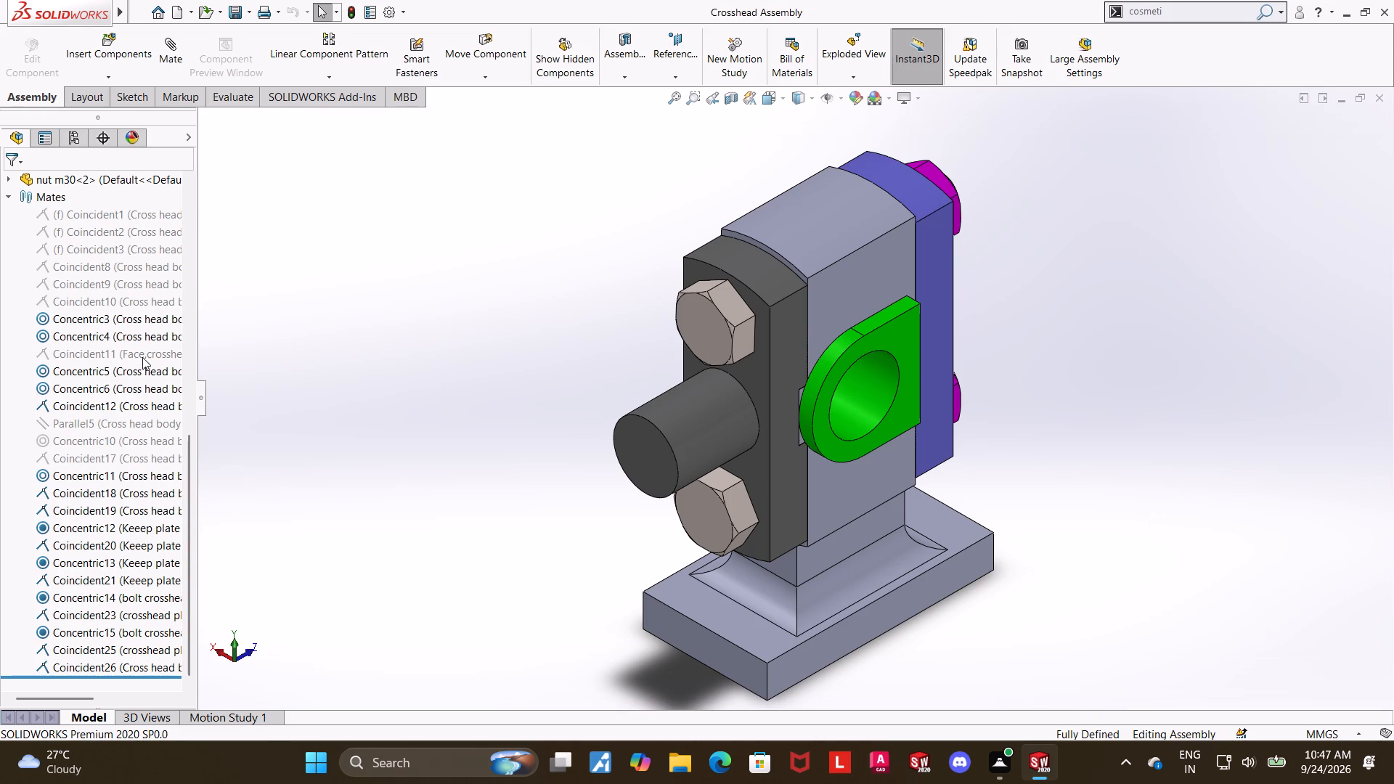
Export the Crosshead Assembly as an Adobe PDF file.
click(183, 195)
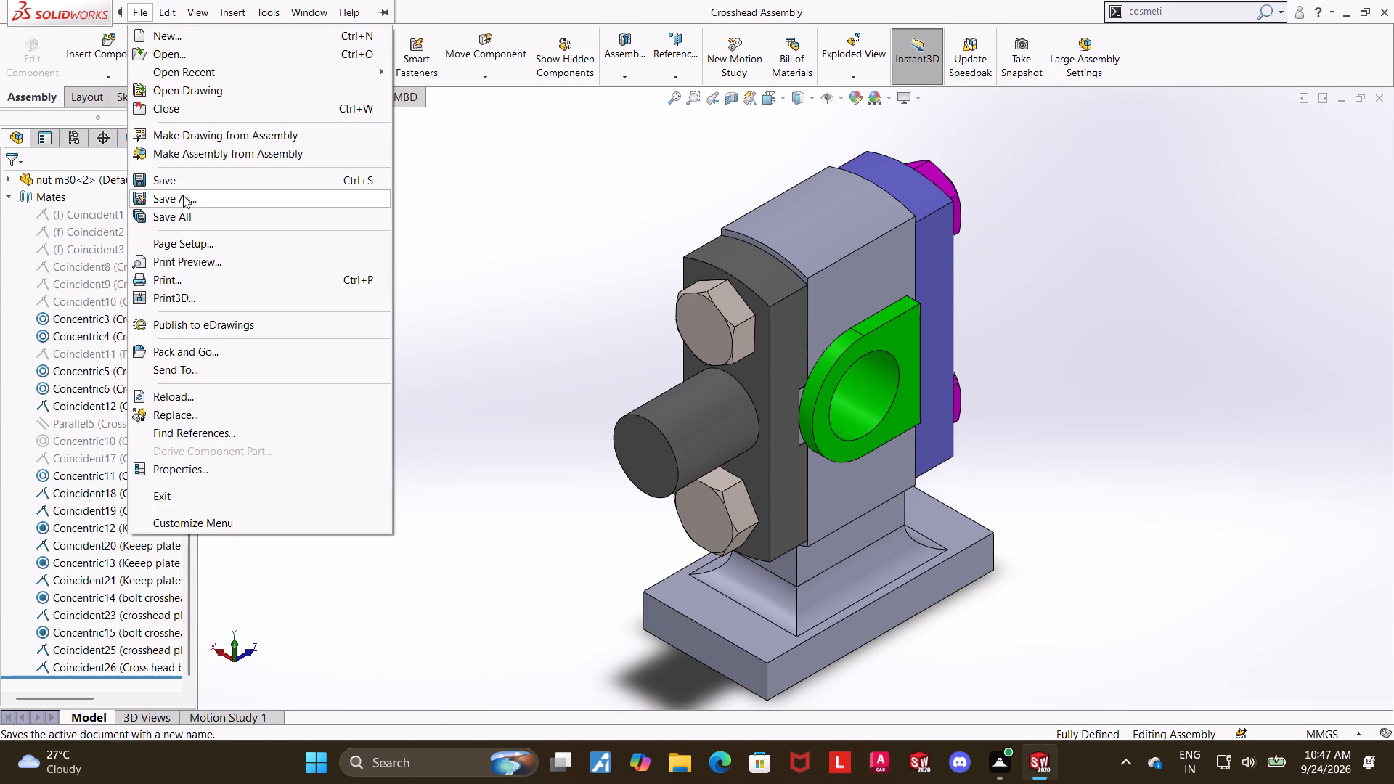
click(576, 403)
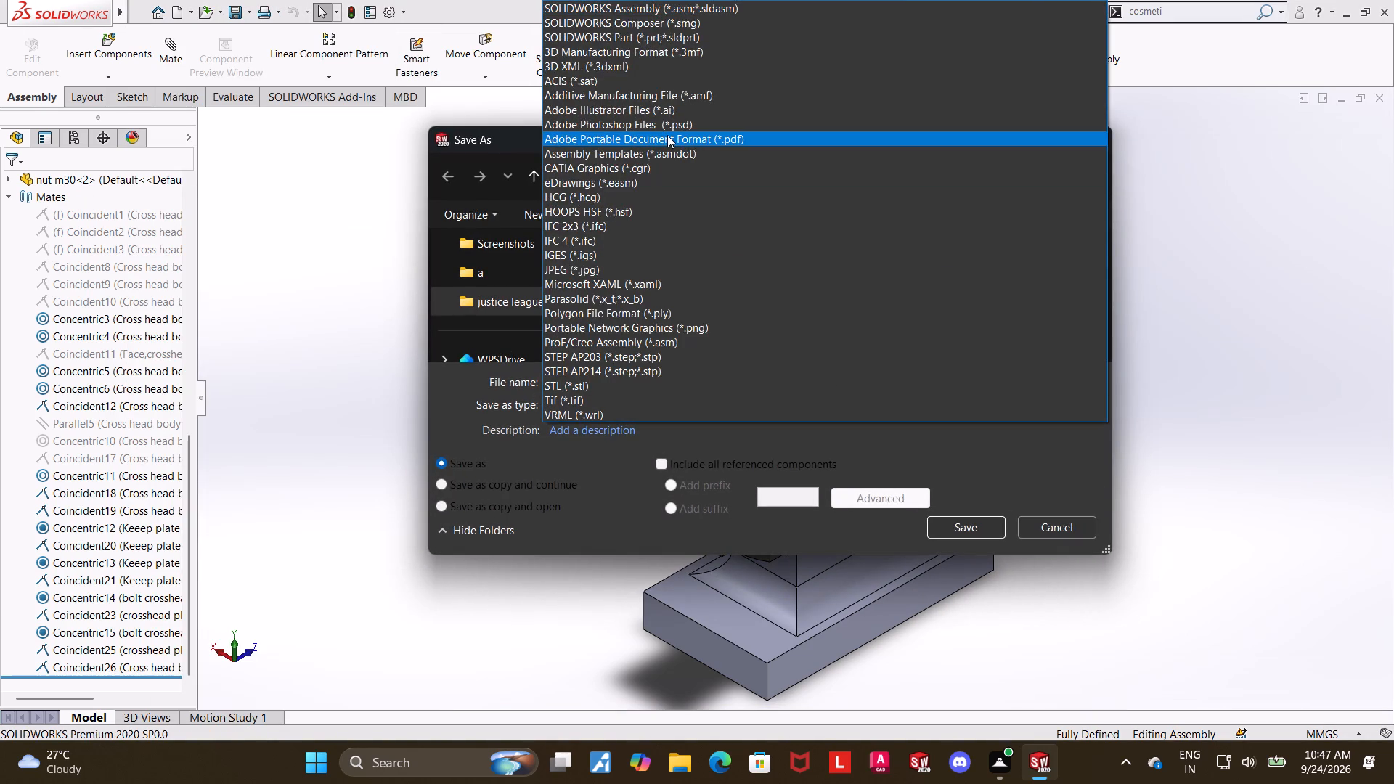
click(667, 135)
click(958, 555)
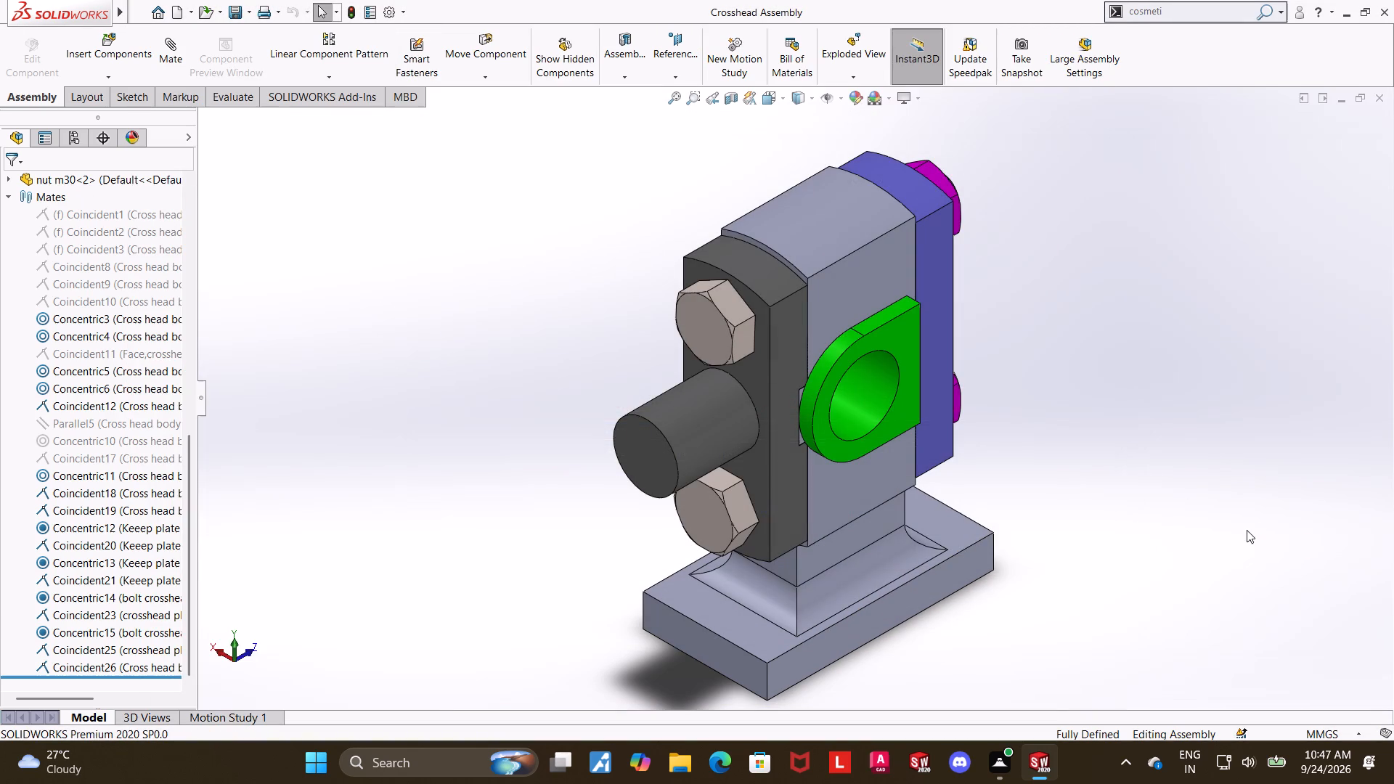
Switch to the nut m30 part and save a PDF copy of it in isometric view, keeping the original references.
click(1115, 682)
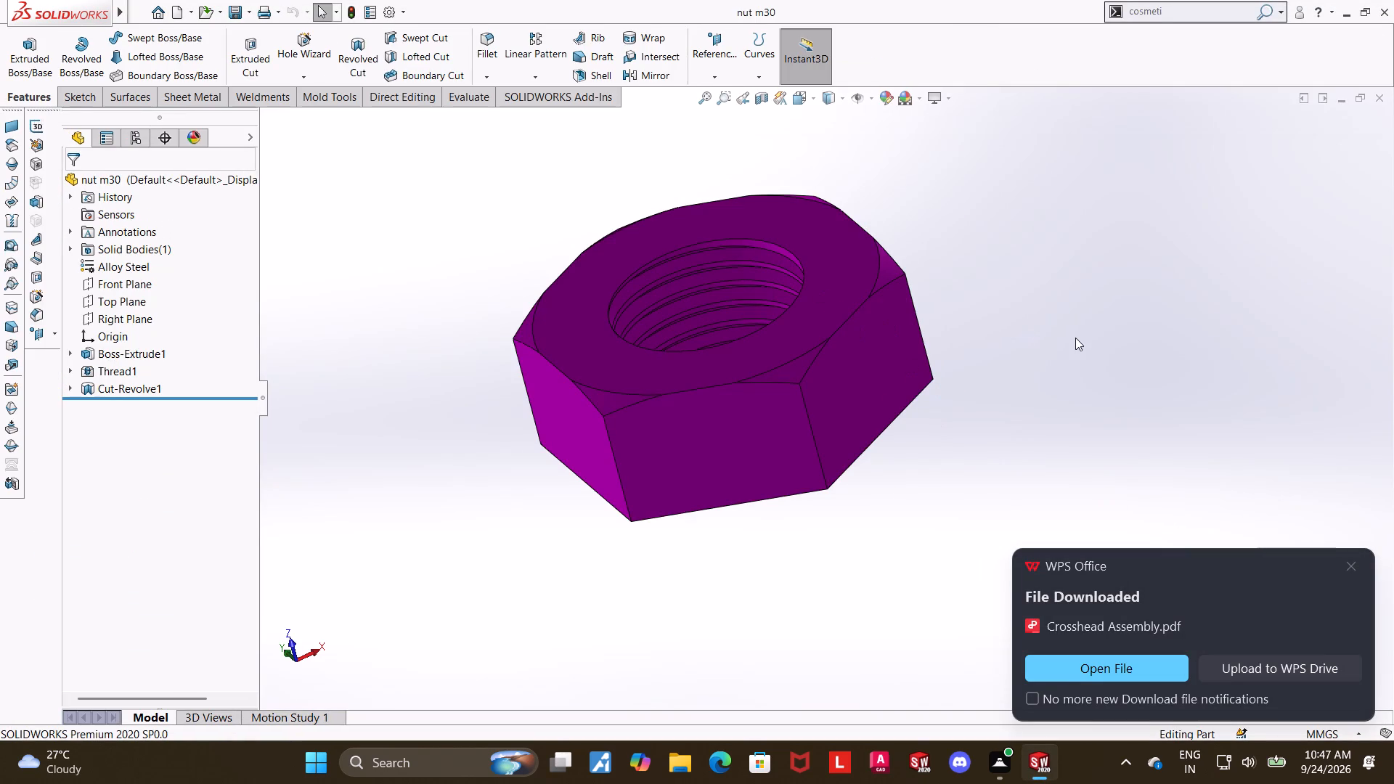
key(ctrl+7)
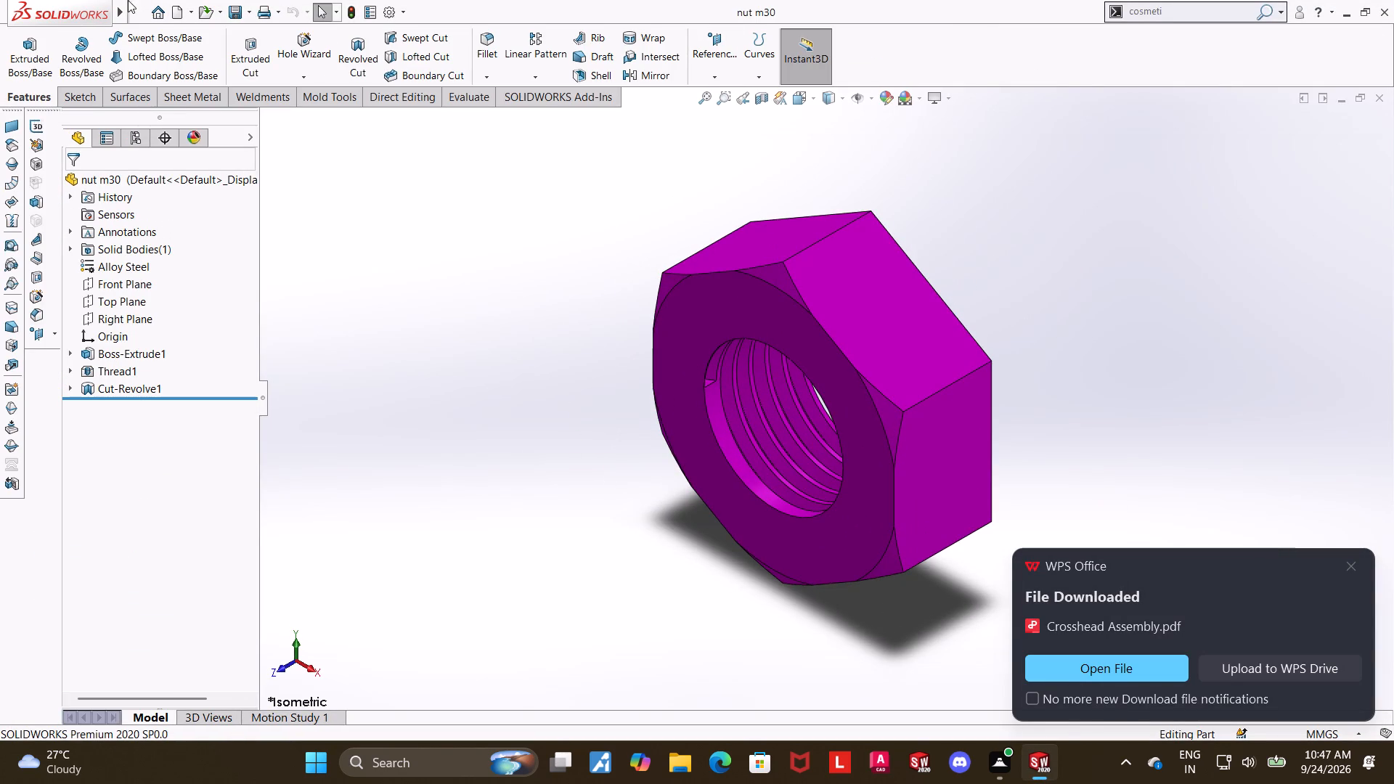
click(190, 194)
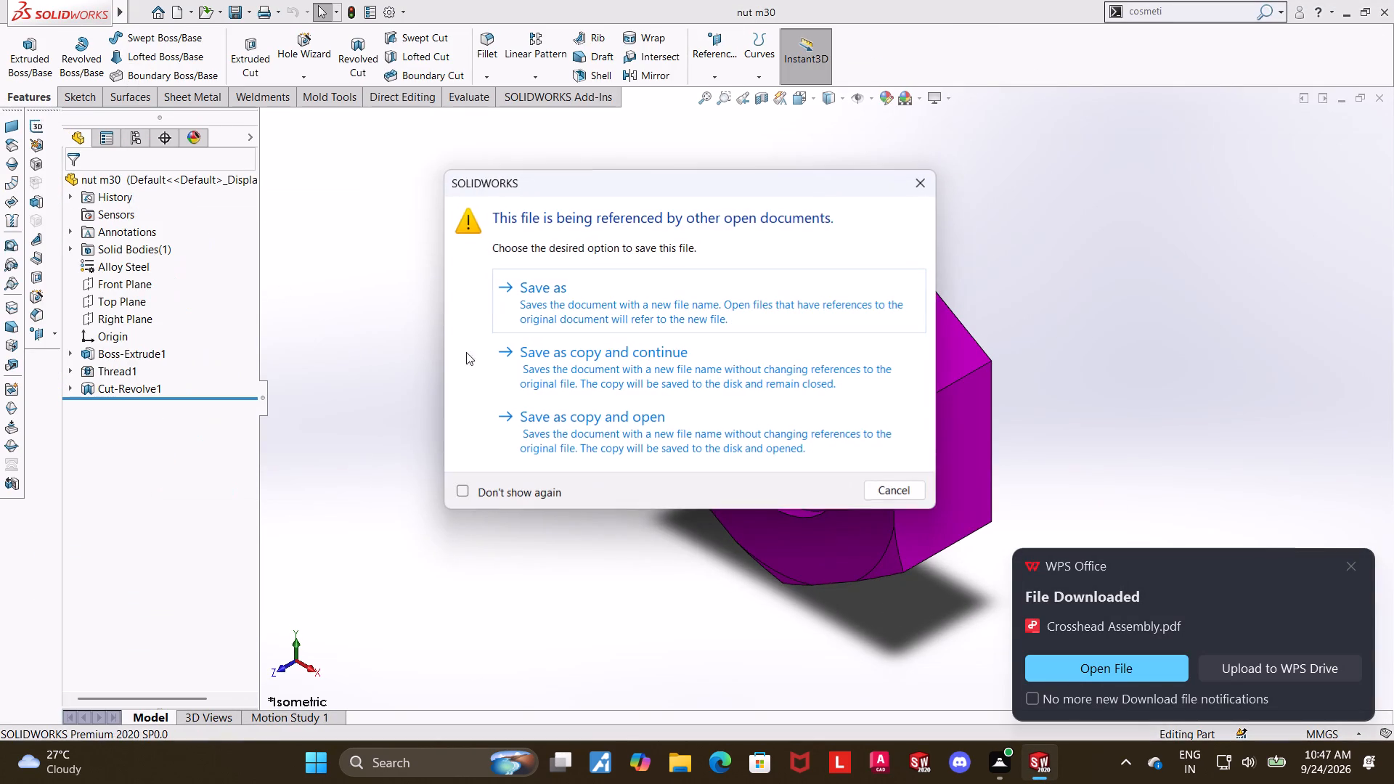
click(604, 358)
click(628, 409)
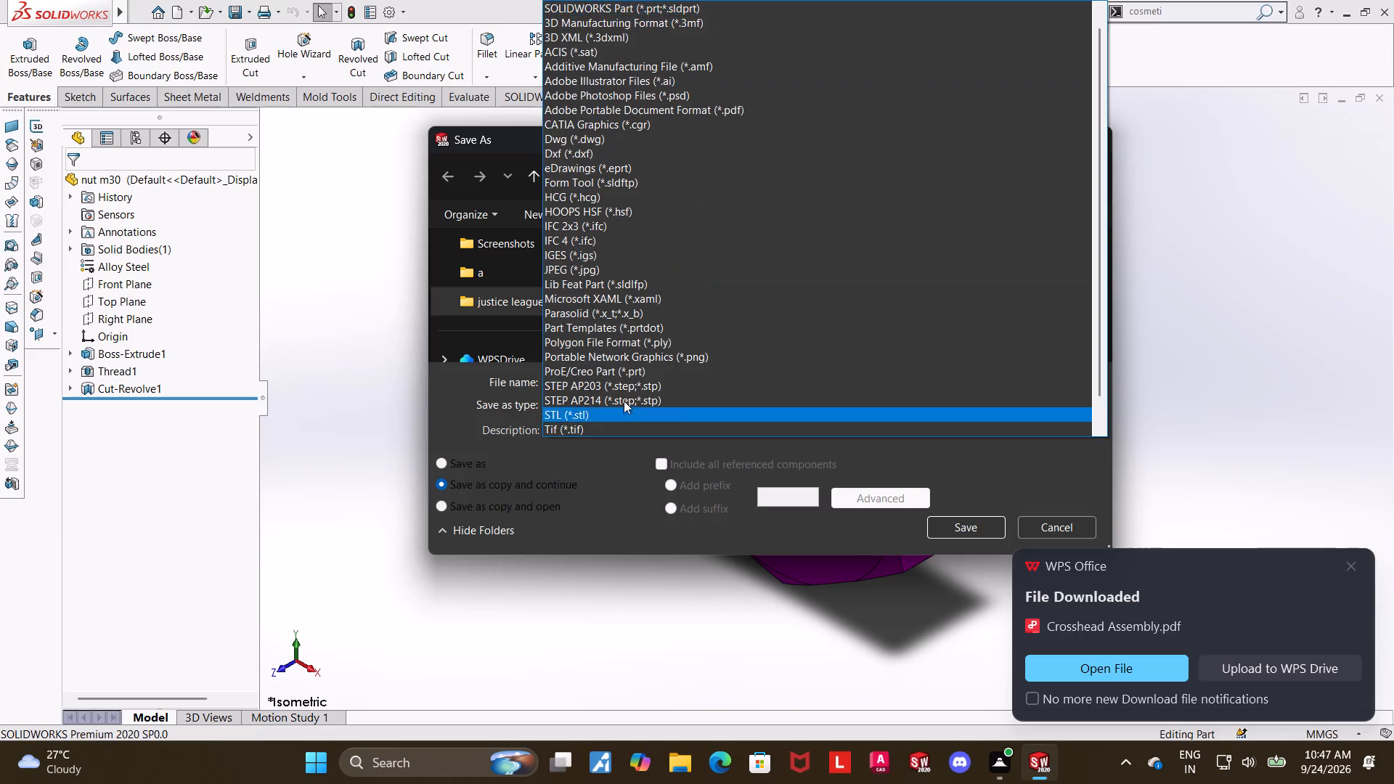
click(727, 107)
click(950, 545)
click(953, 556)
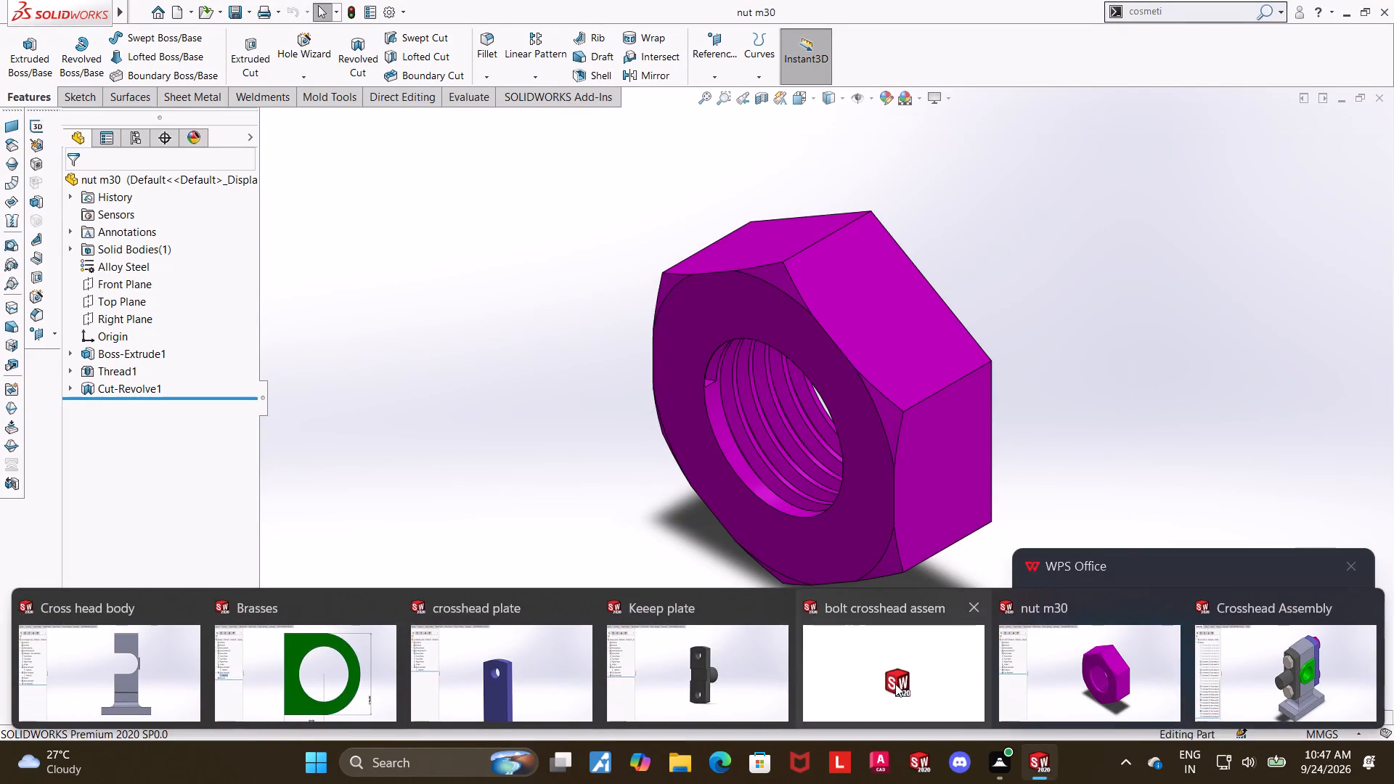
Switch to the bolt crosshead assem part and save a PDF copy of it in isometric view, keeping the original references.
click(895, 684)
key(ctrl+7)
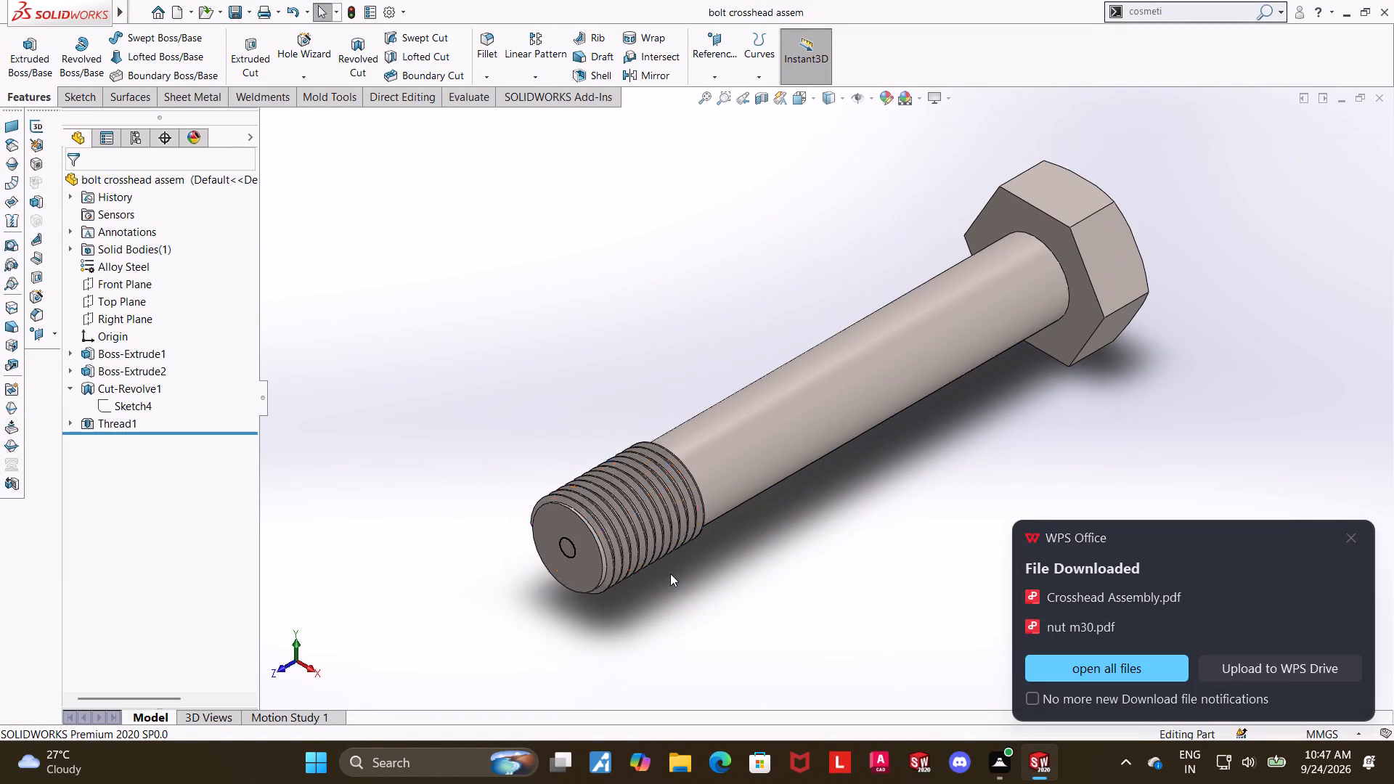
click(168, 195)
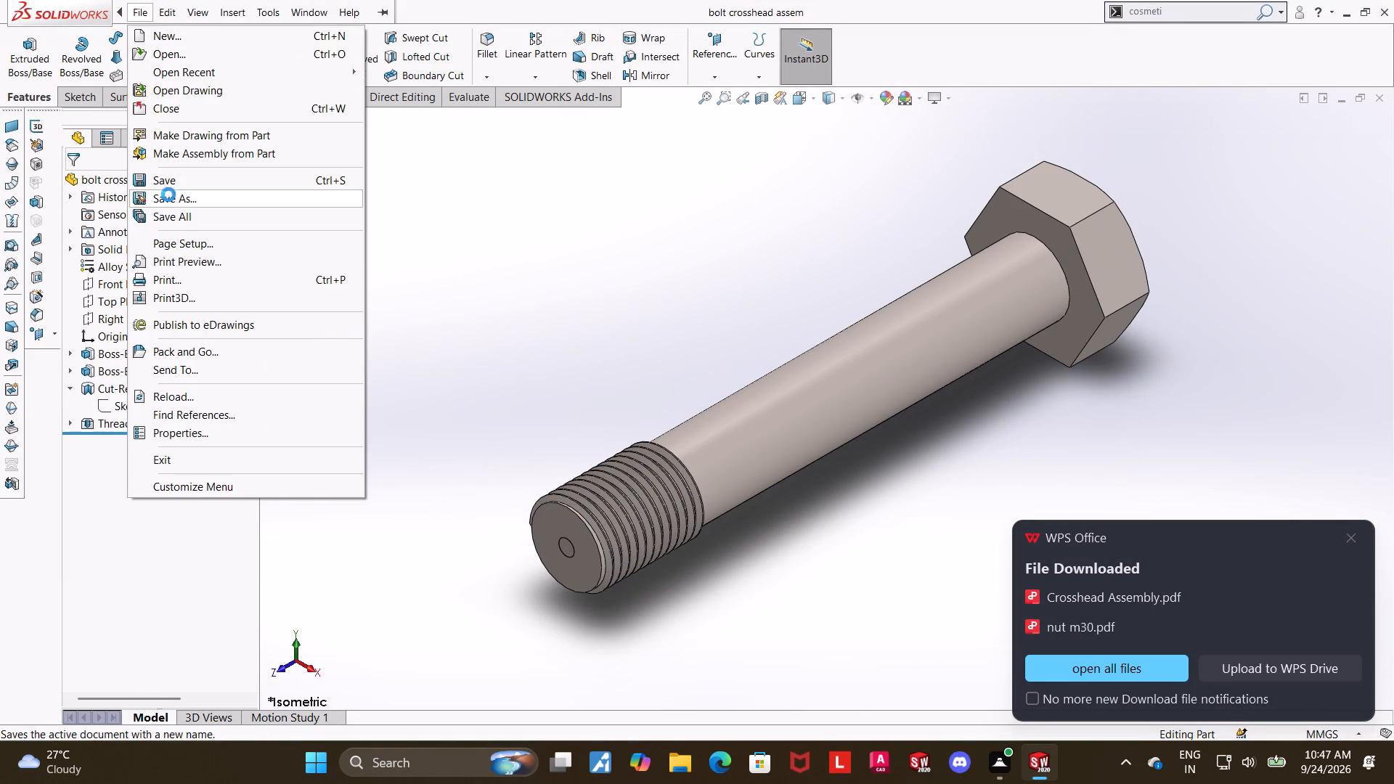
click(566, 338)
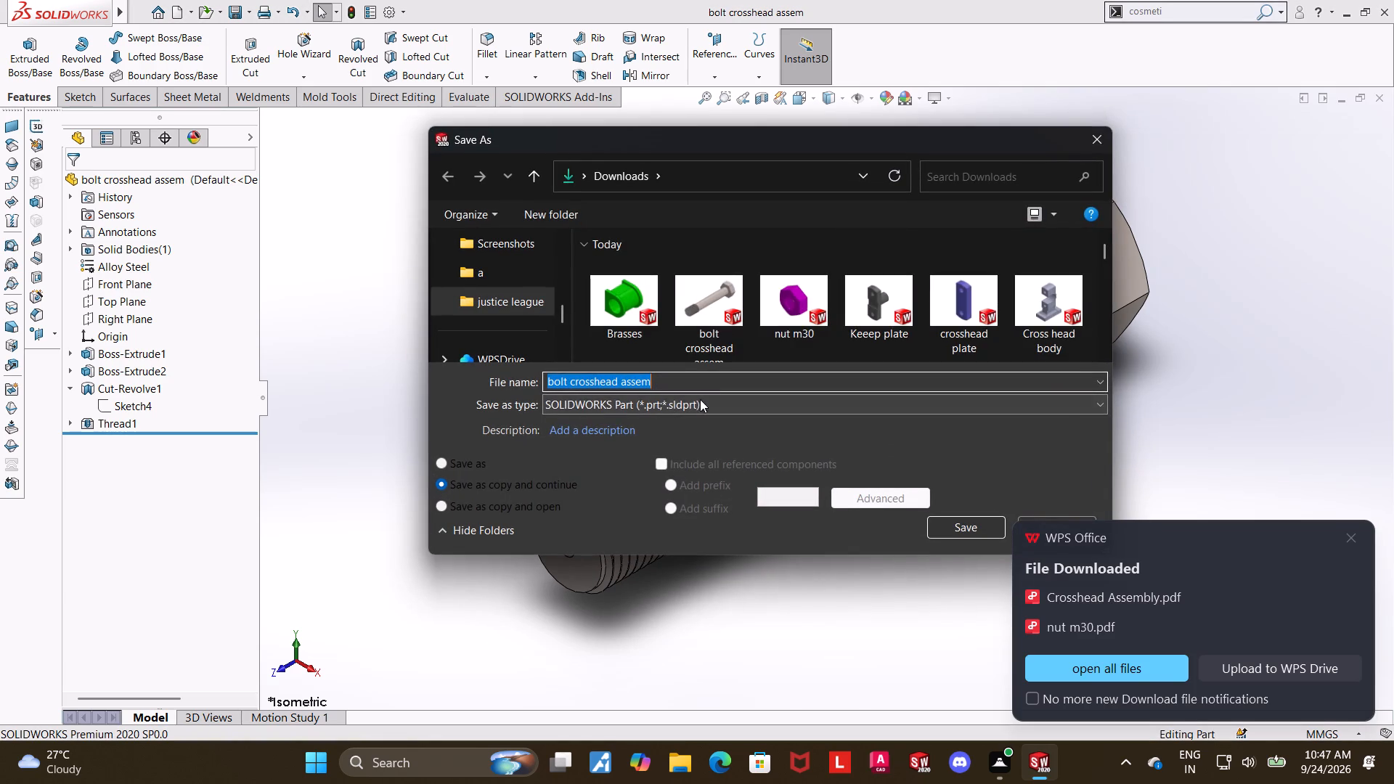
click(701, 407)
click(748, 116)
click(969, 568)
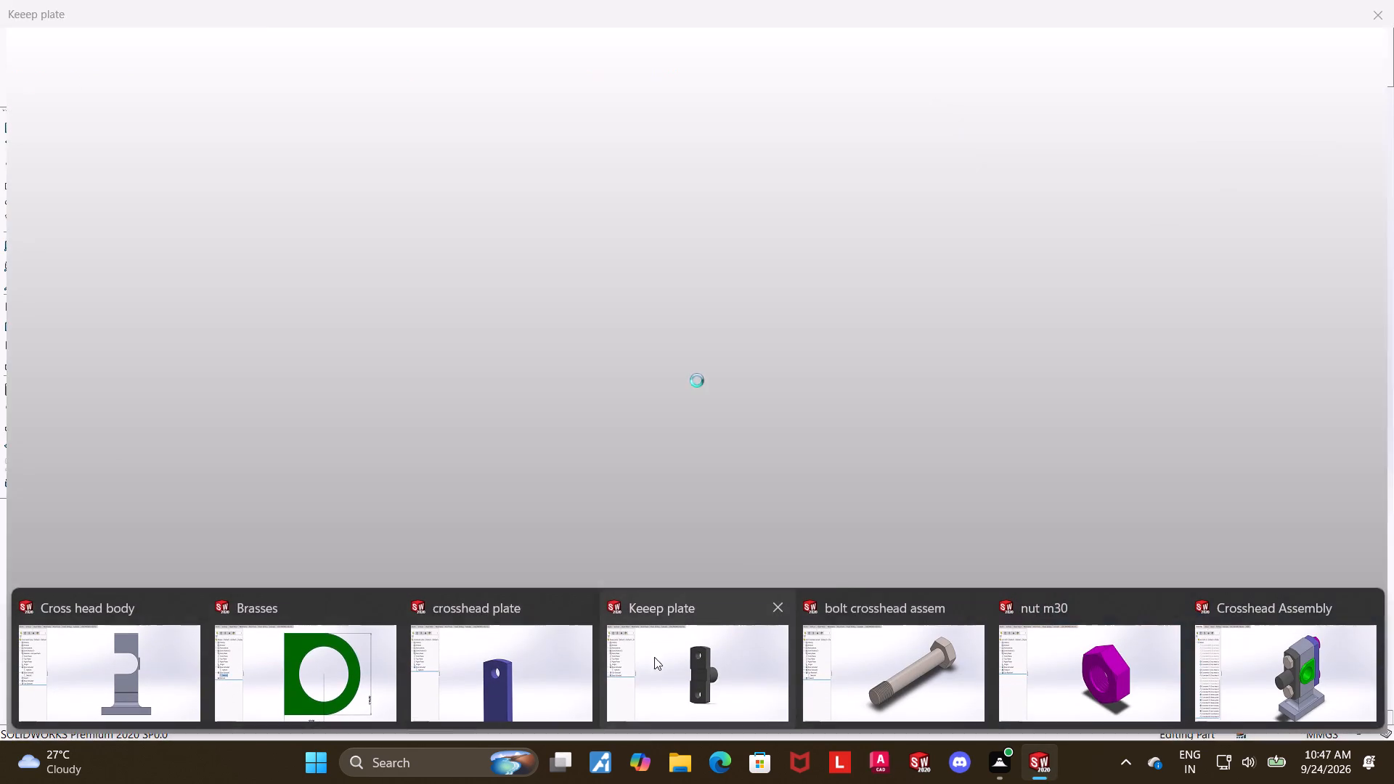
Switch to the Keeep plate part and save a PDF copy of it in isometric view with nothing selected, keeping the original references.
click(692, 674)
key(ctrl+7)
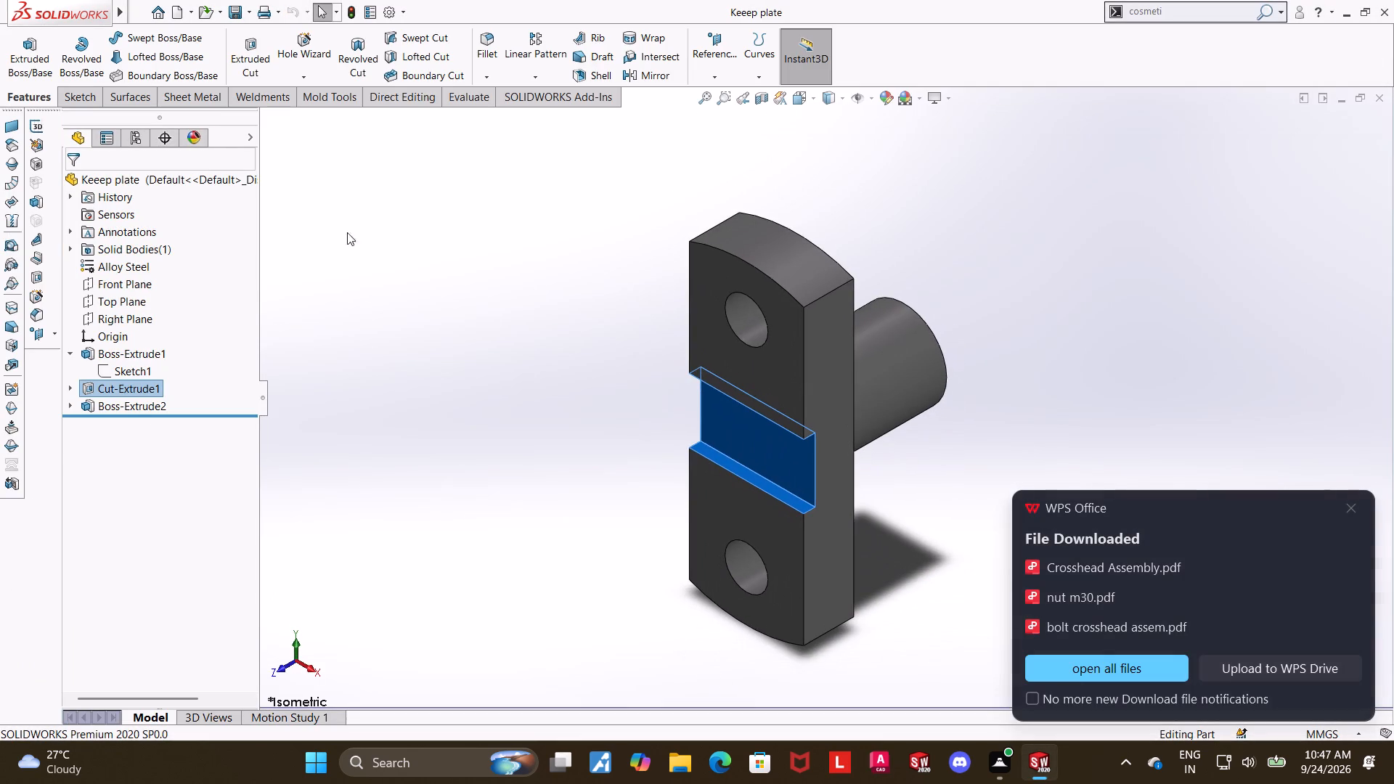
click(356, 289)
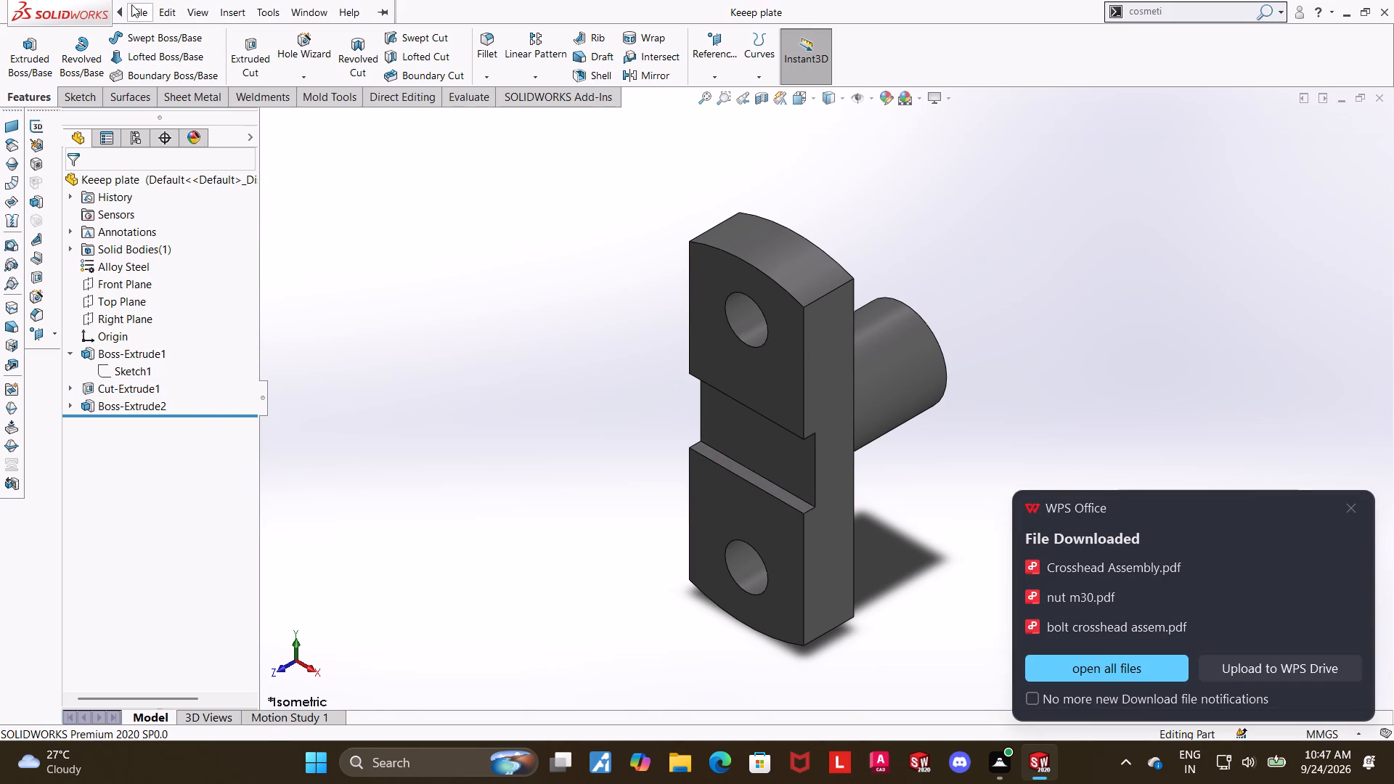
click(164, 201)
click(630, 365)
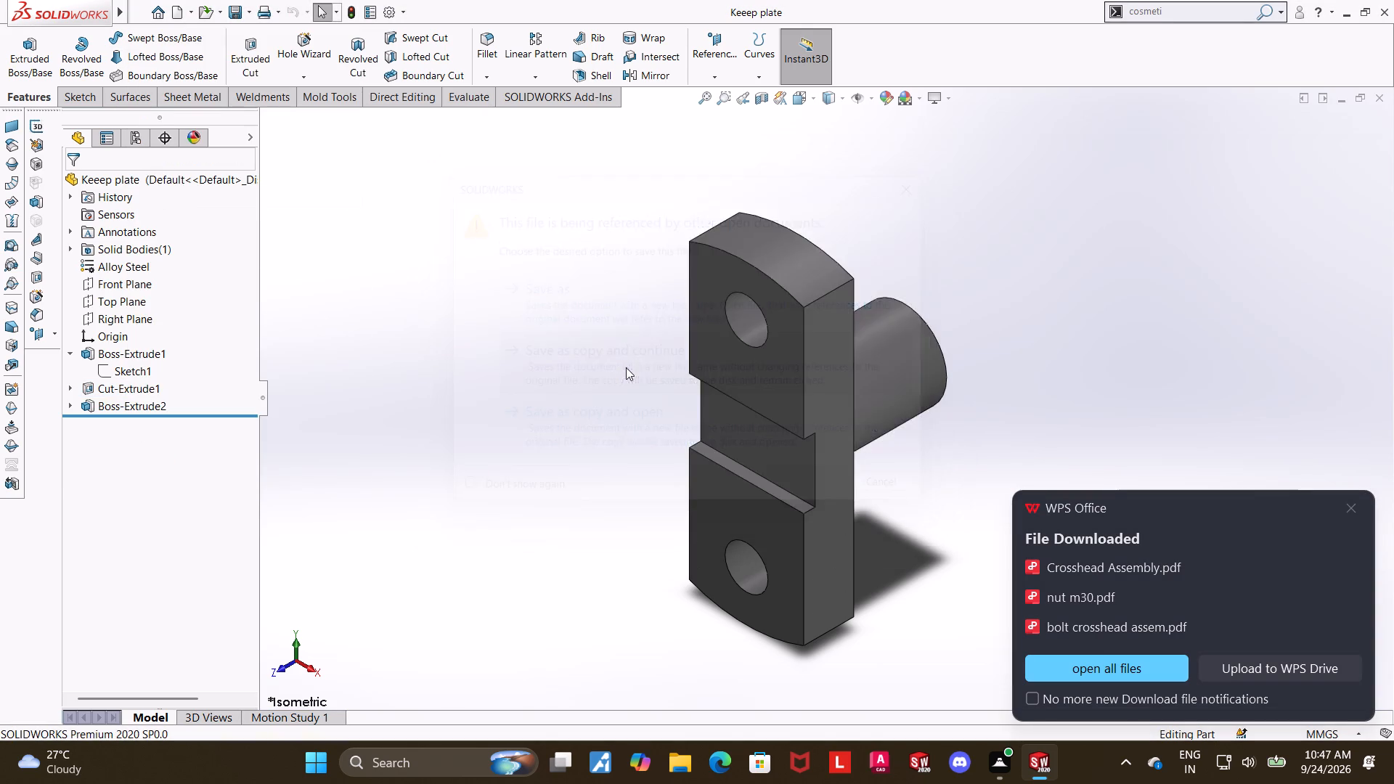
click(651, 401)
click(716, 117)
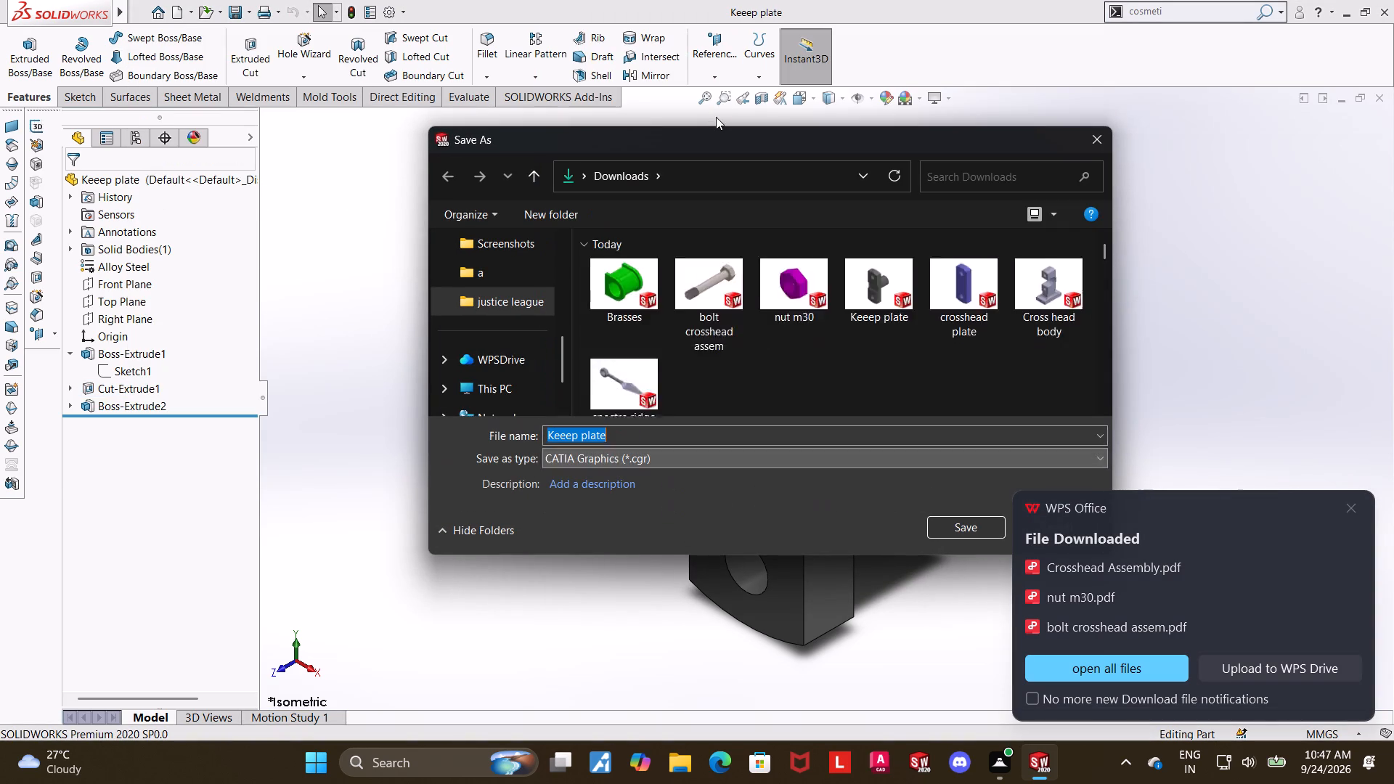
click(636, 458)
click(733, 91)
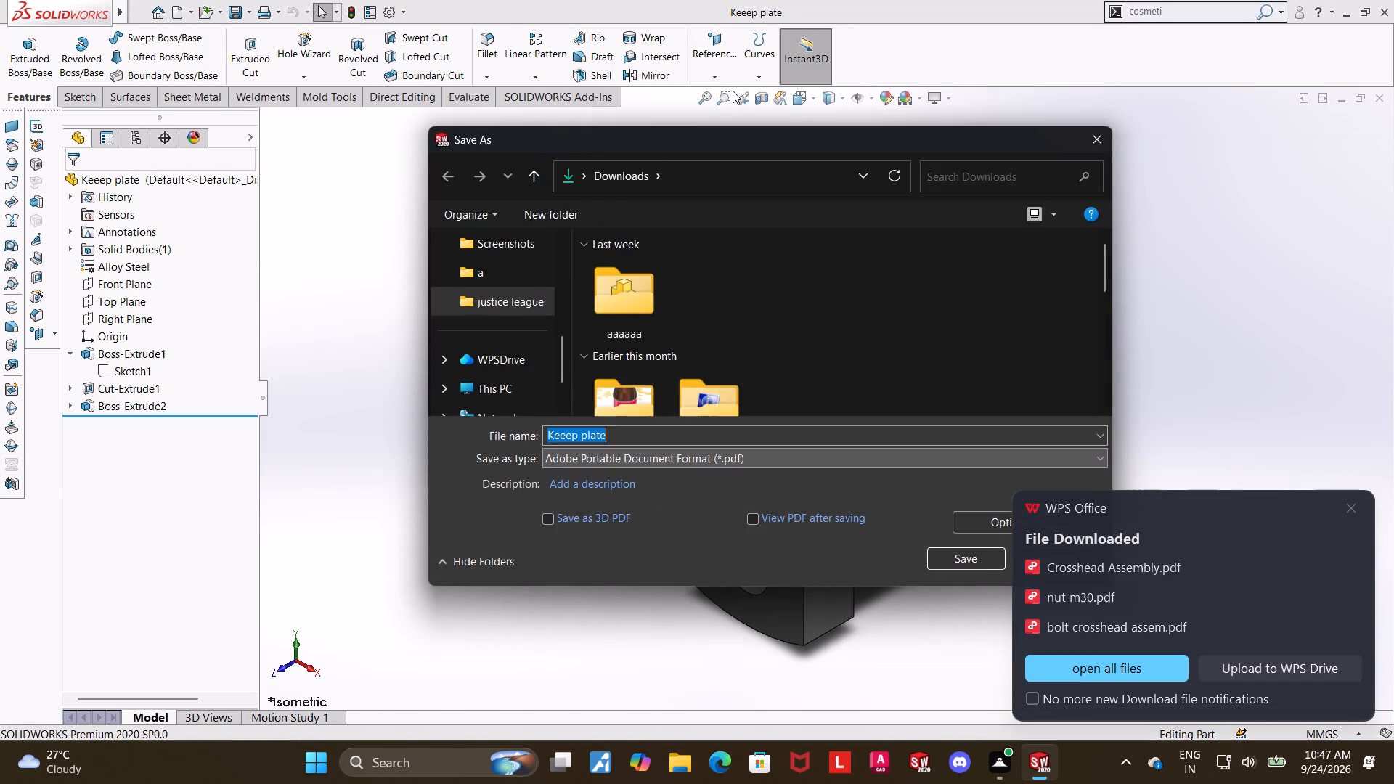
click(945, 554)
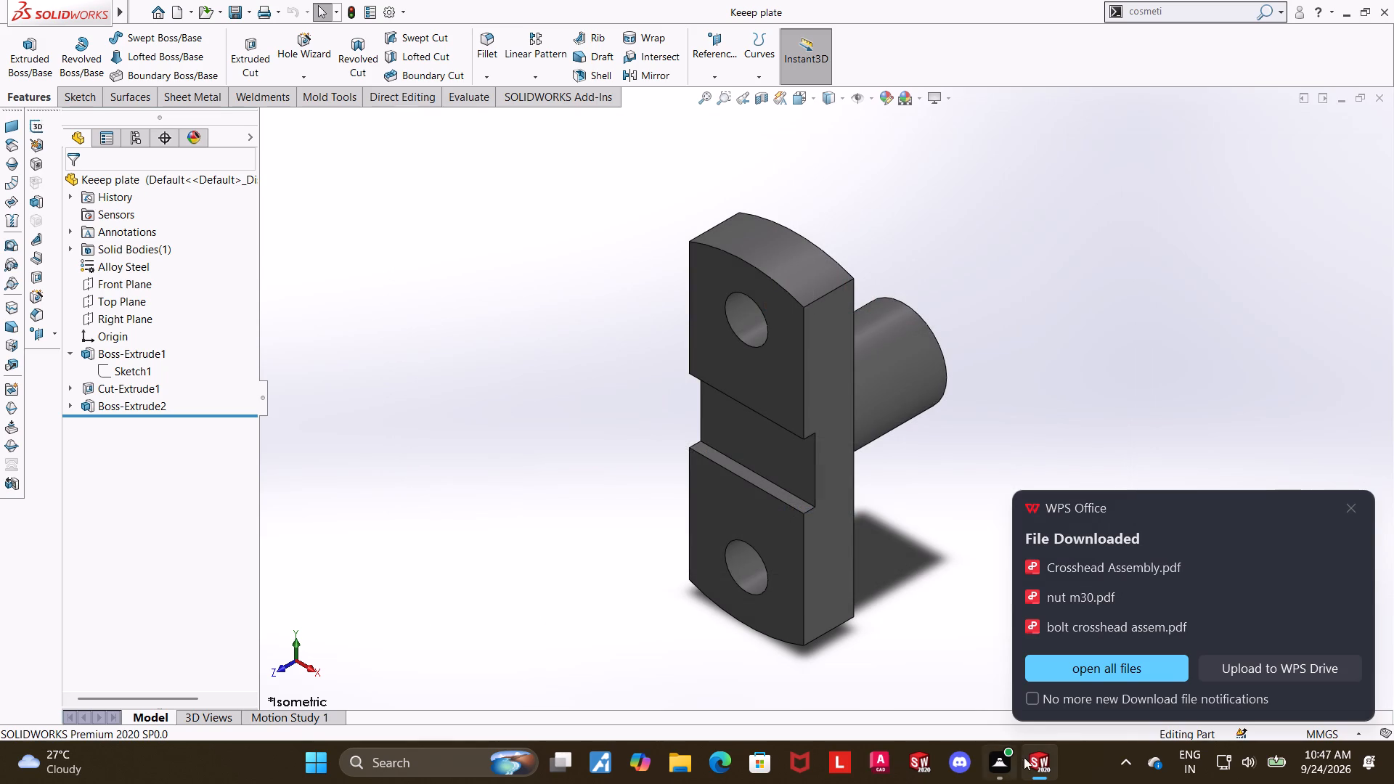
Switch to the crosshead plate part and save a PDF copy of it in isometric view, keeping the original references.
click(496, 680)
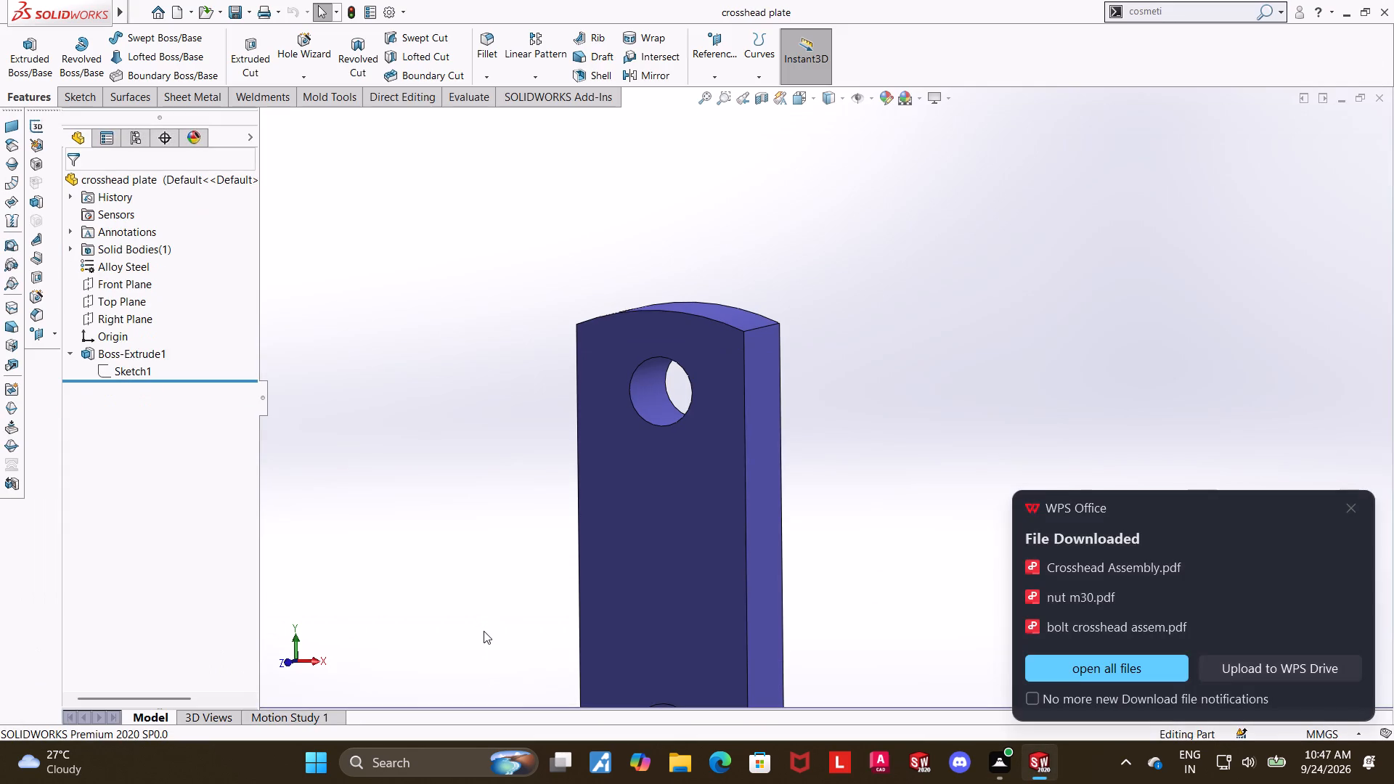
key(ctrl+7)
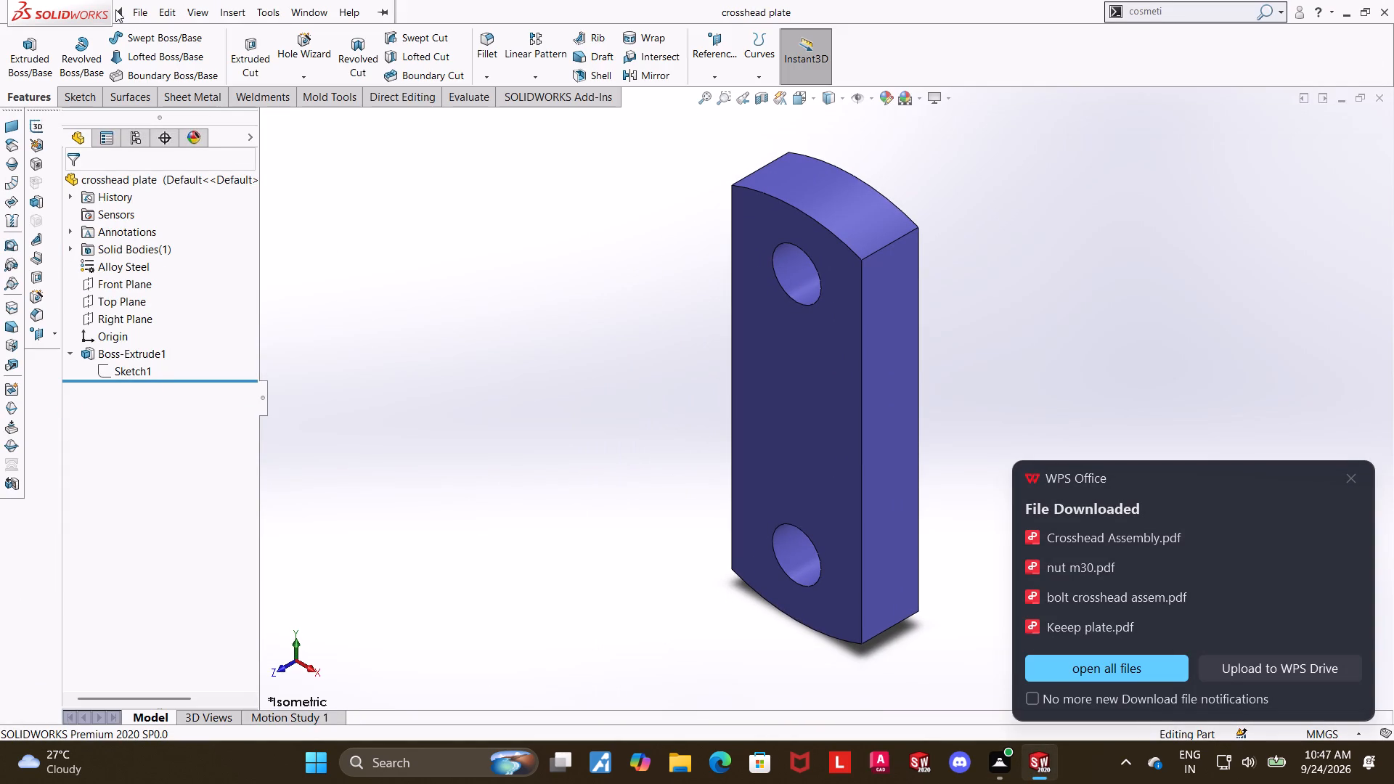
click(163, 200)
click(602, 356)
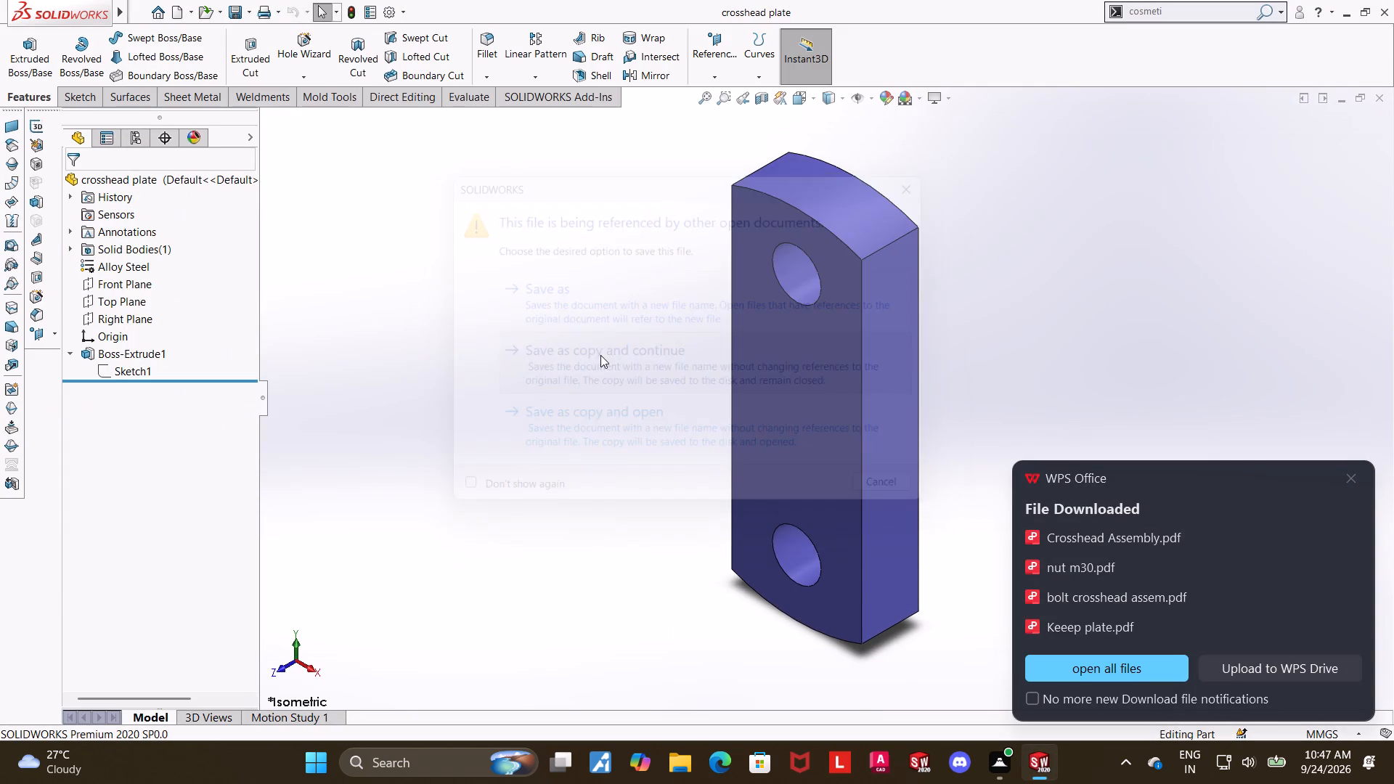
click(630, 399)
click(680, 110)
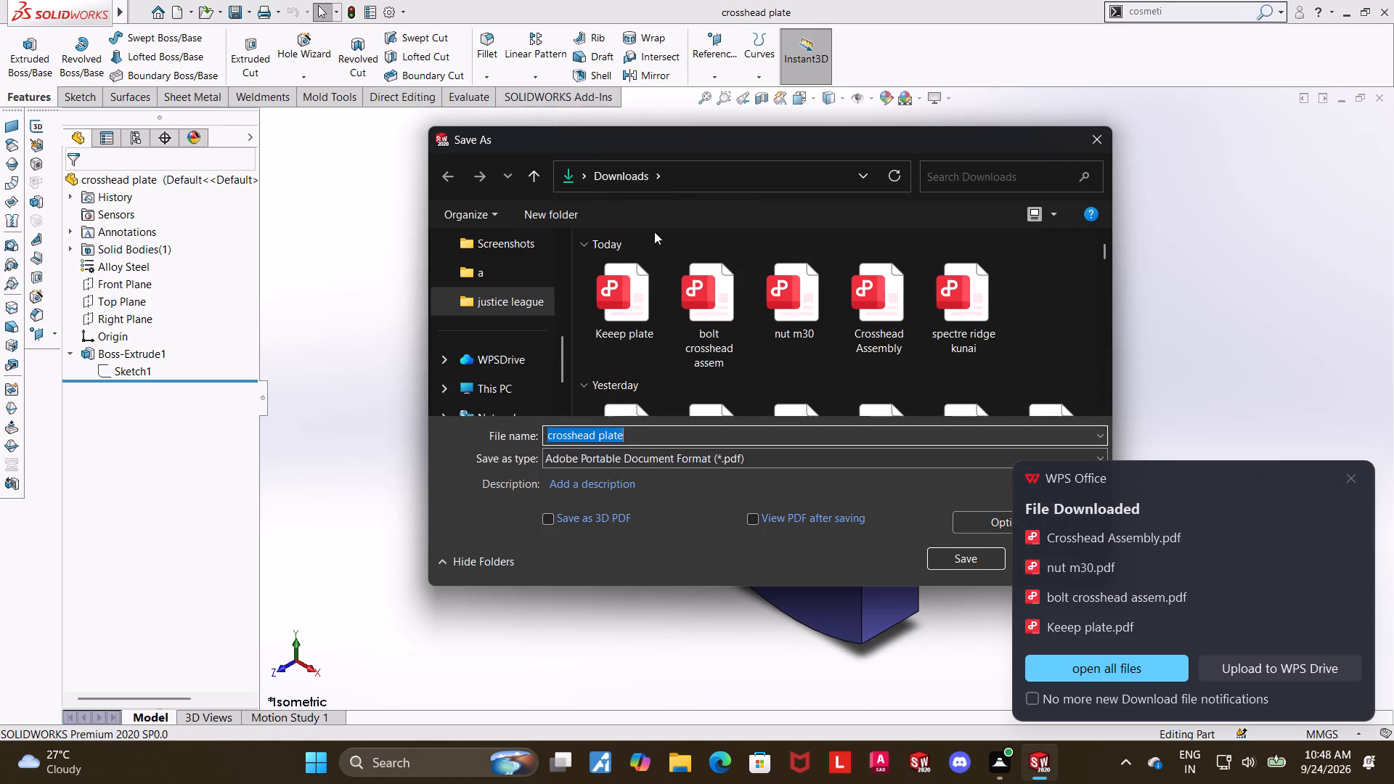
click(932, 550)
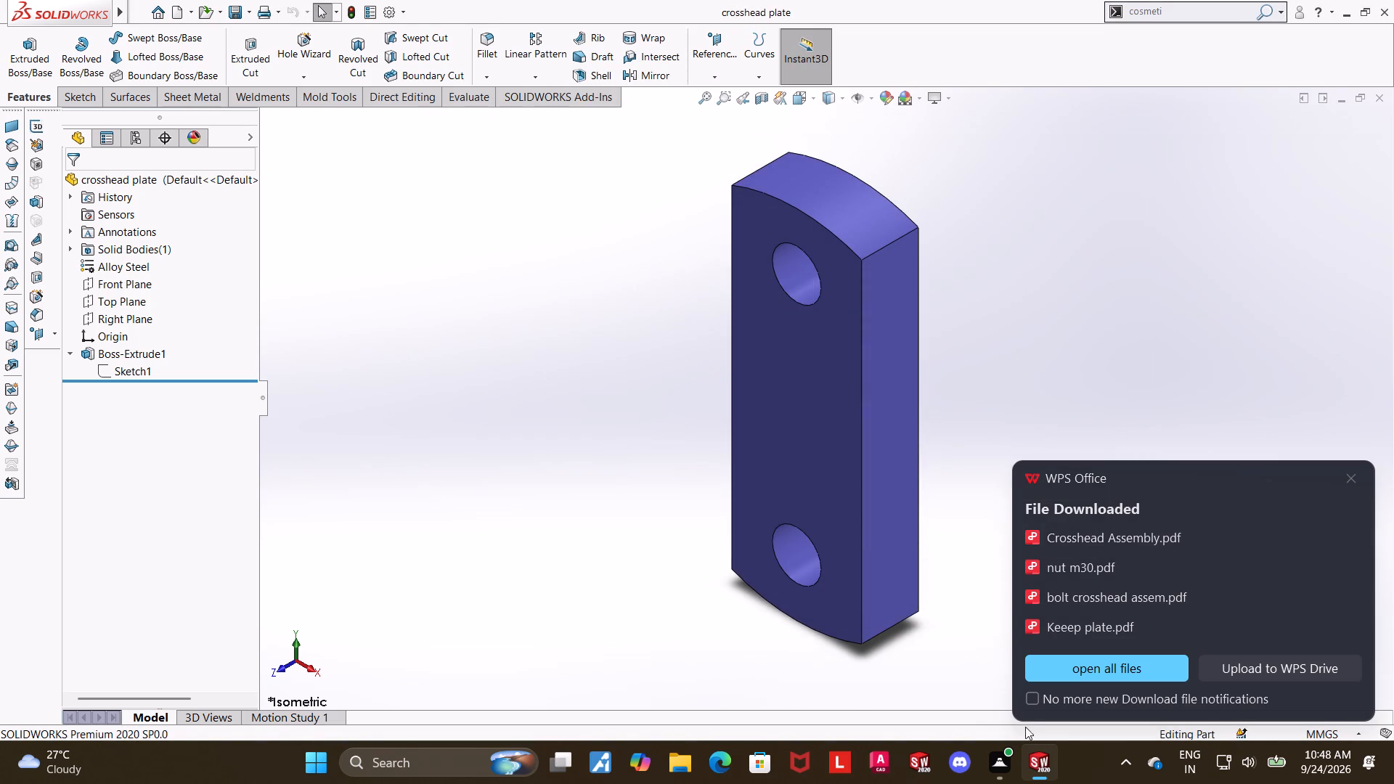
Switch to the Brasses part and save a PDF copy of it in isometric view, keeping the original references.
click(356, 674)
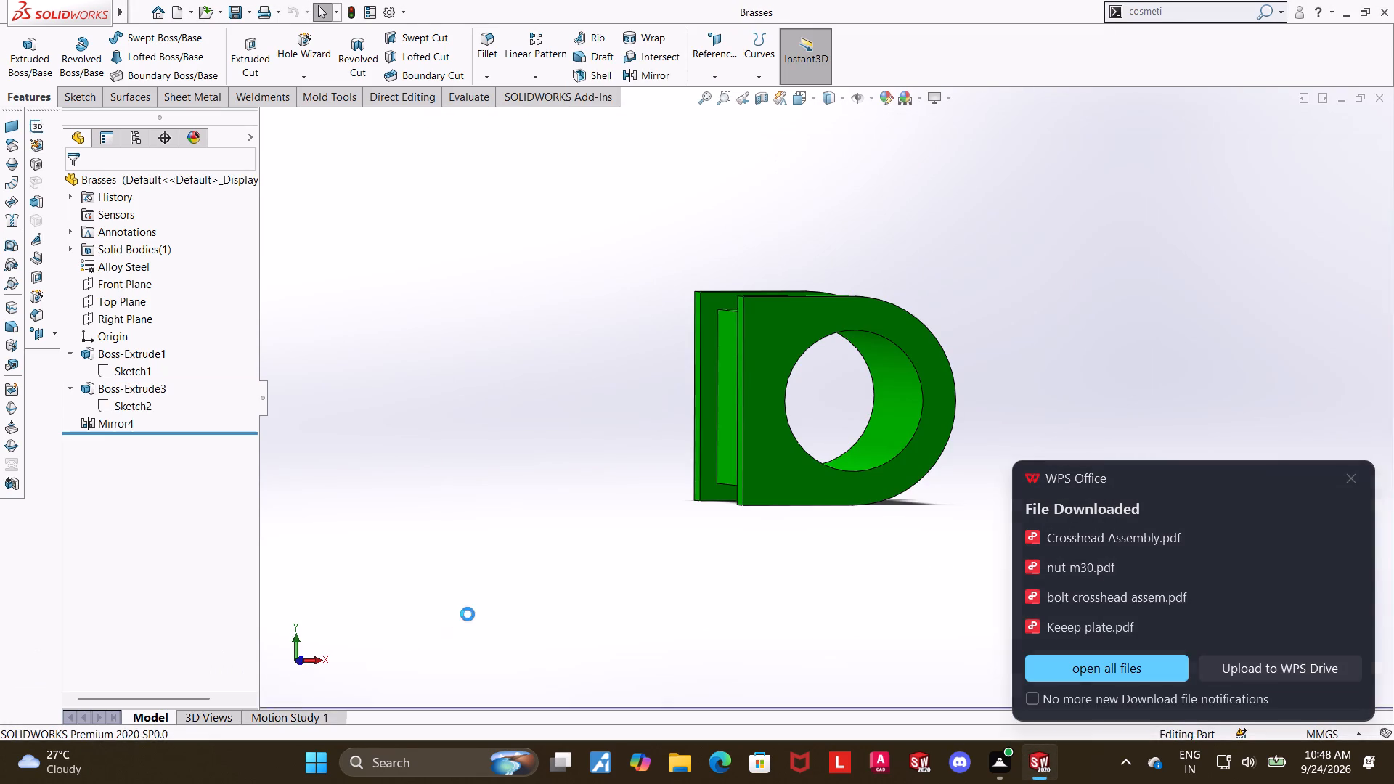
key(ctrl+7)
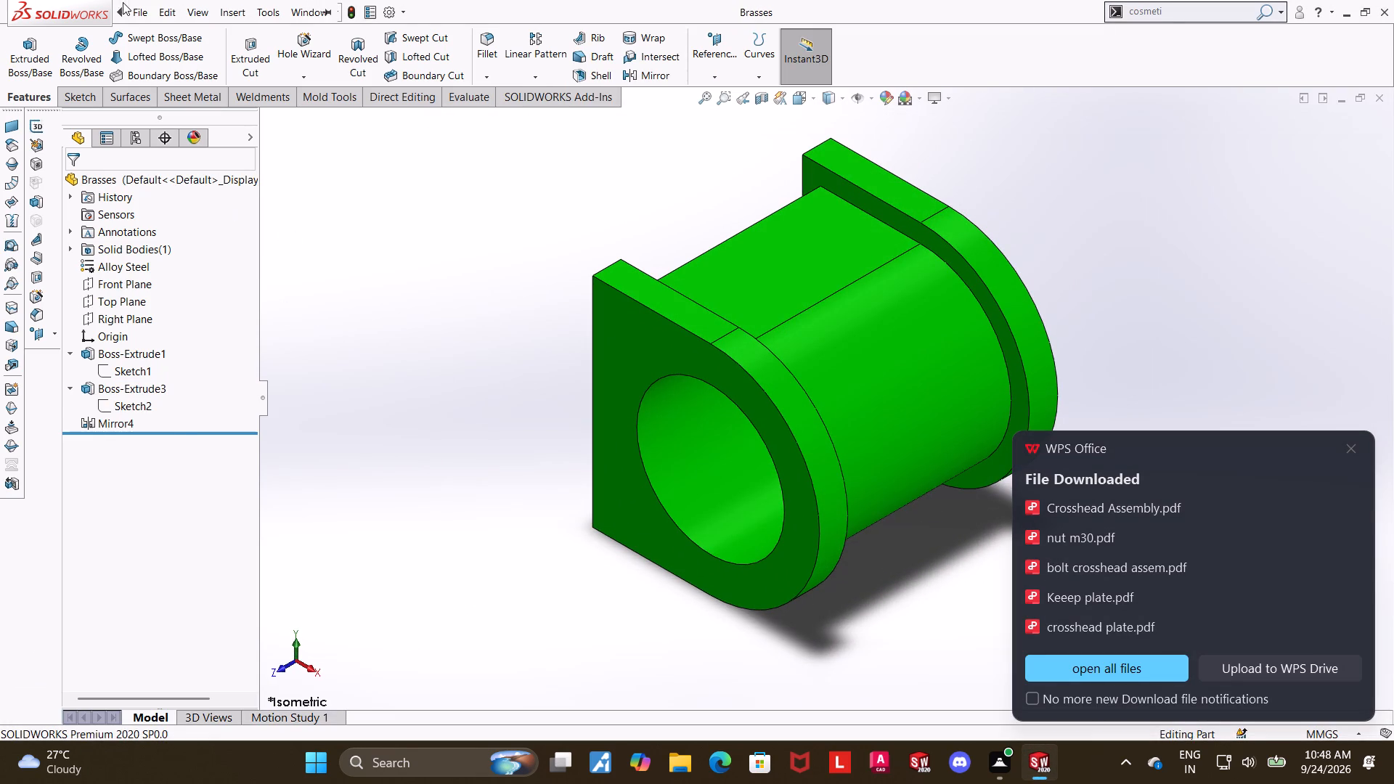
click(189, 197)
click(556, 347)
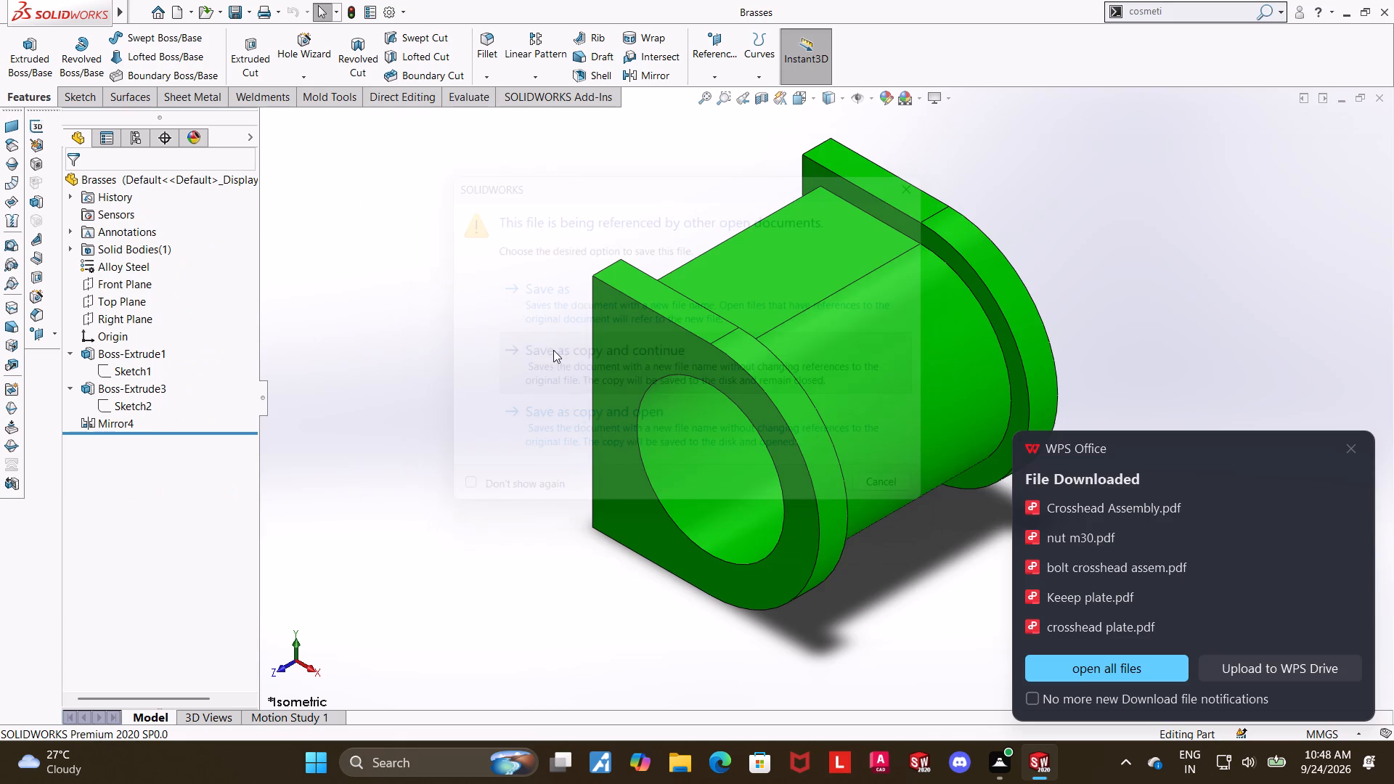
click(582, 404)
click(676, 110)
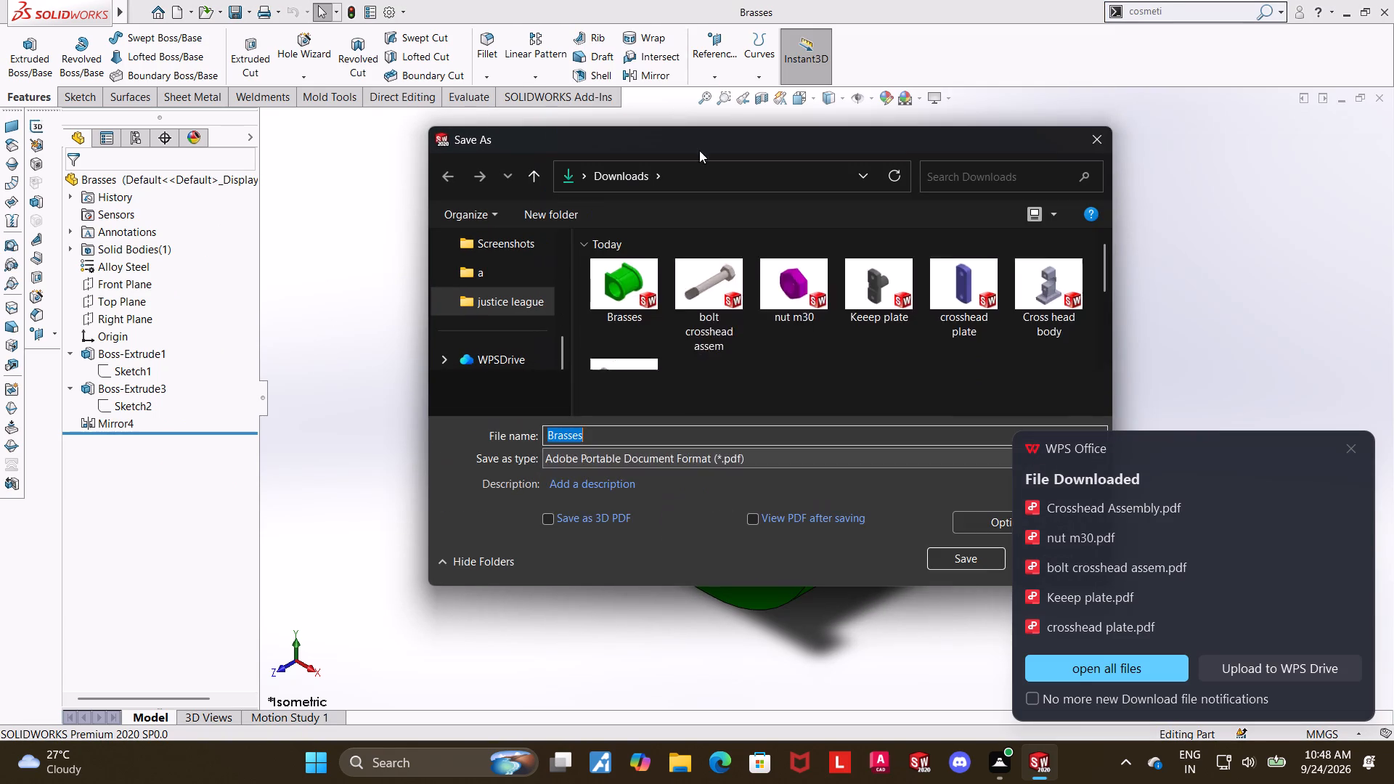
click(961, 550)
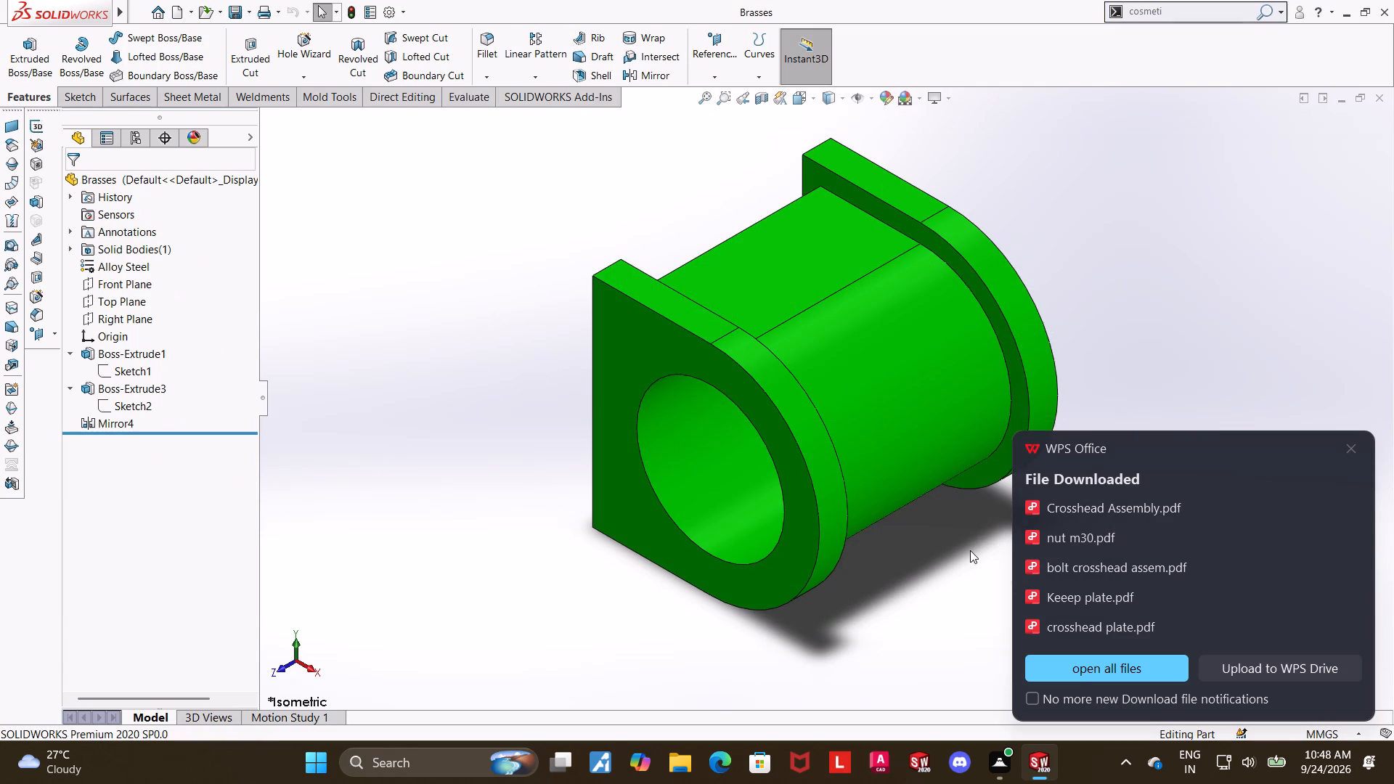
Switch to the Cross head body part and show it in isometric view.
click(171, 678)
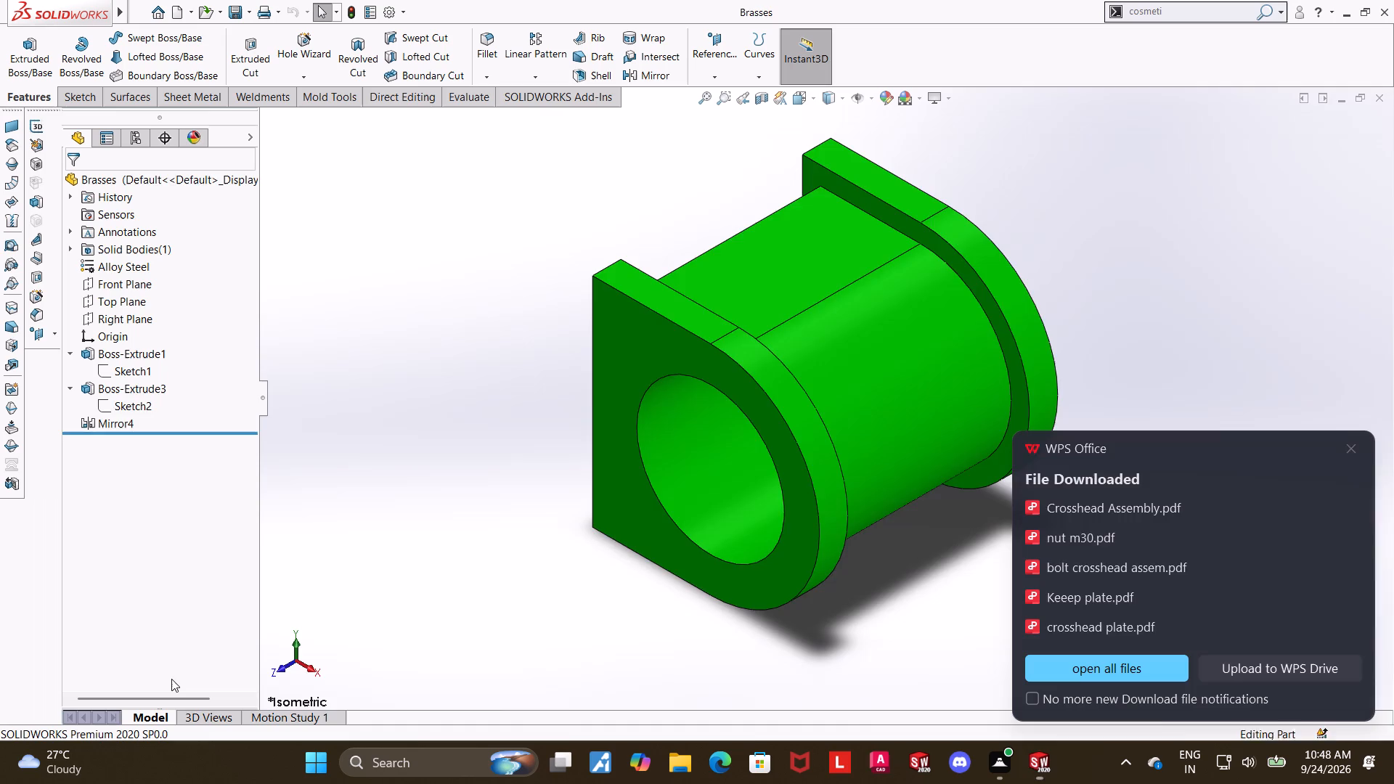
key(ctrl+7)
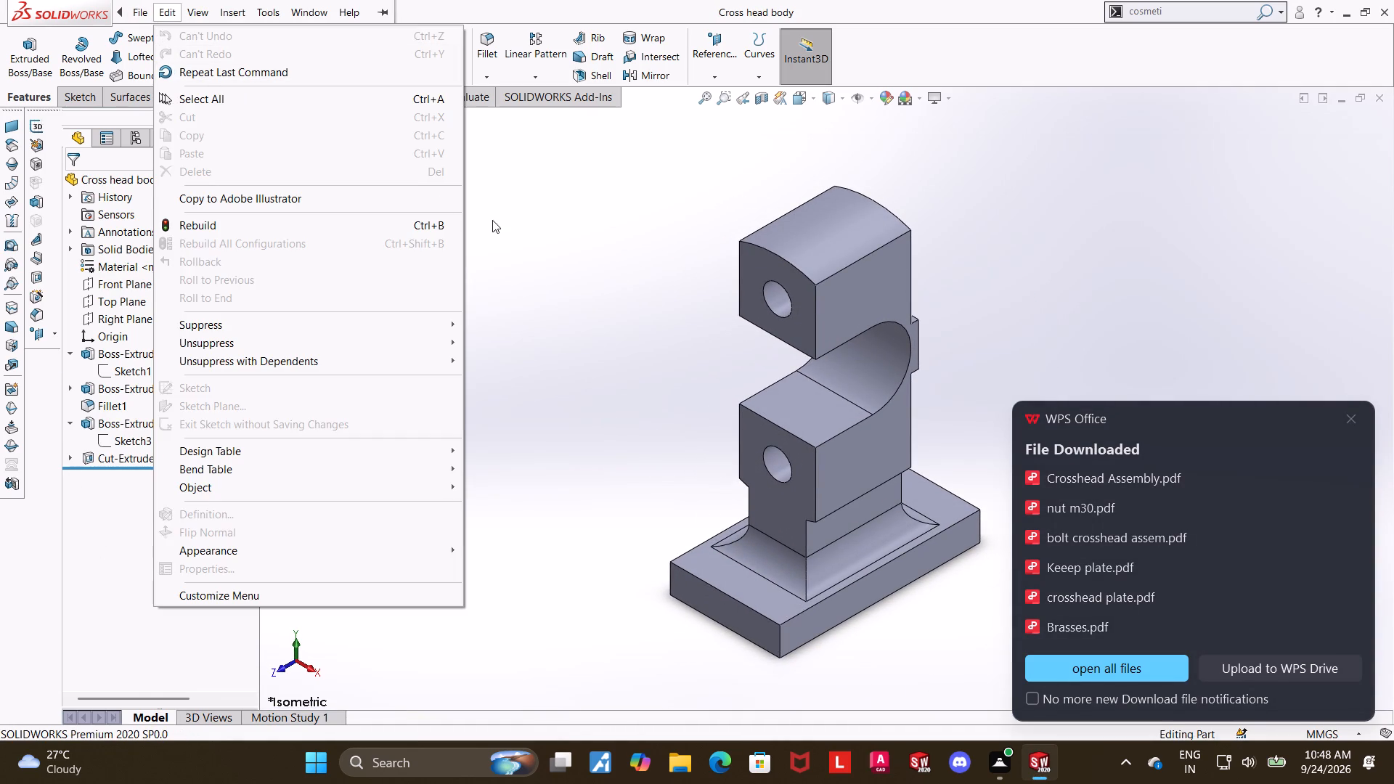
click(512, 229)
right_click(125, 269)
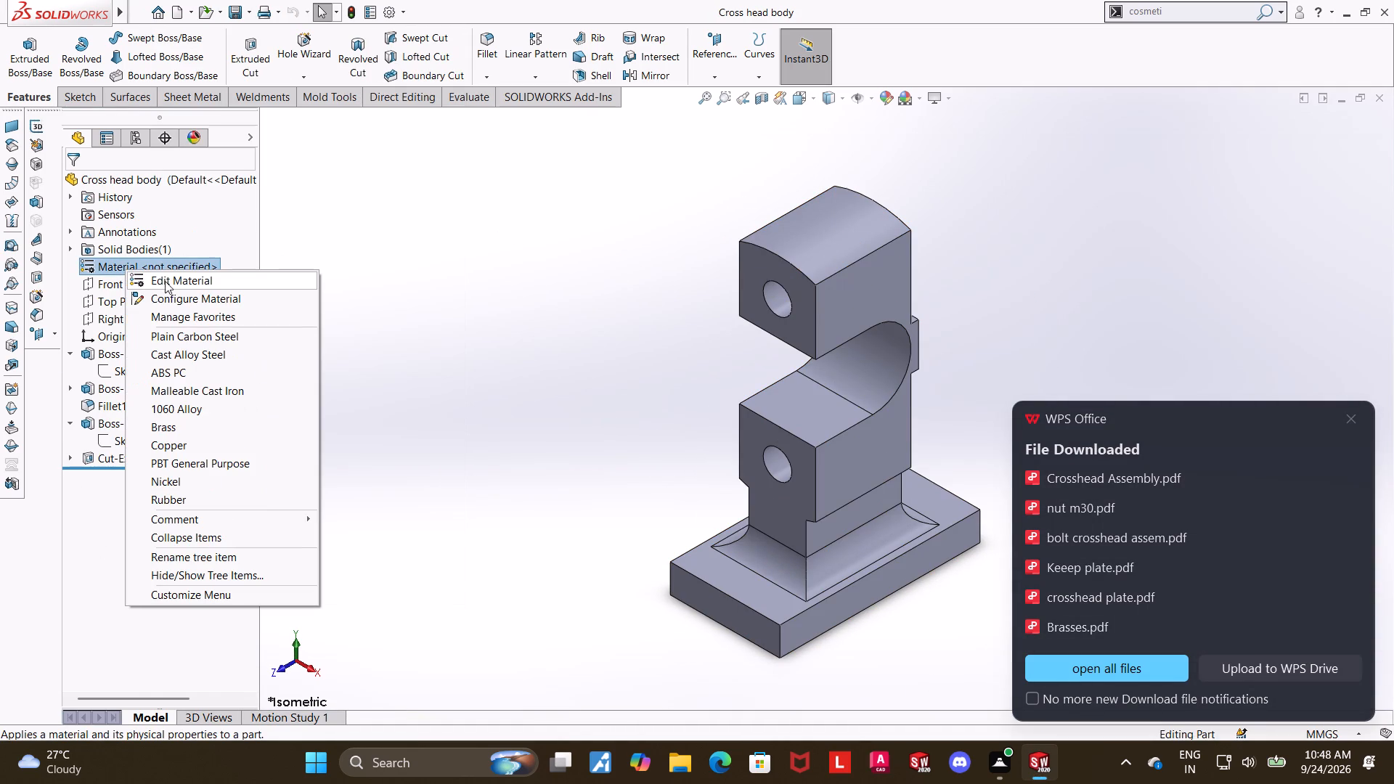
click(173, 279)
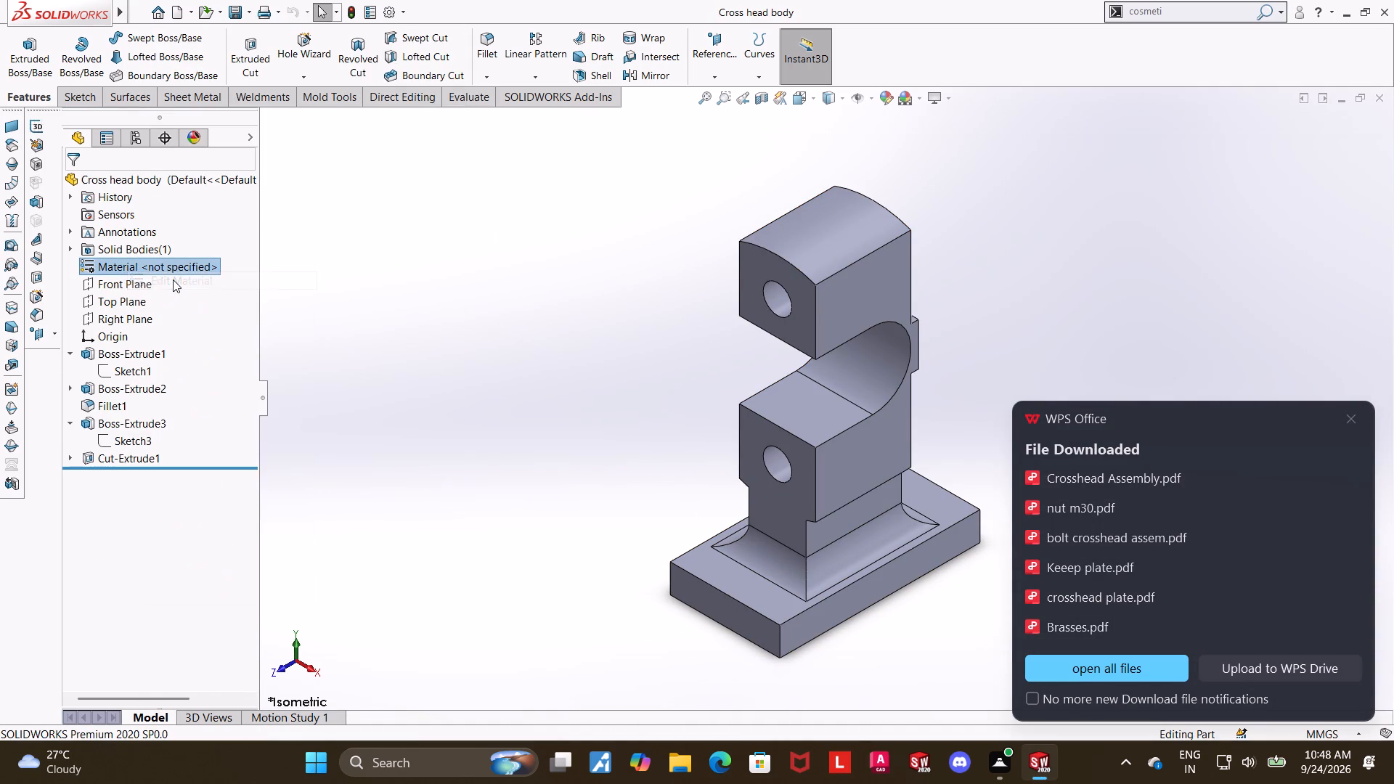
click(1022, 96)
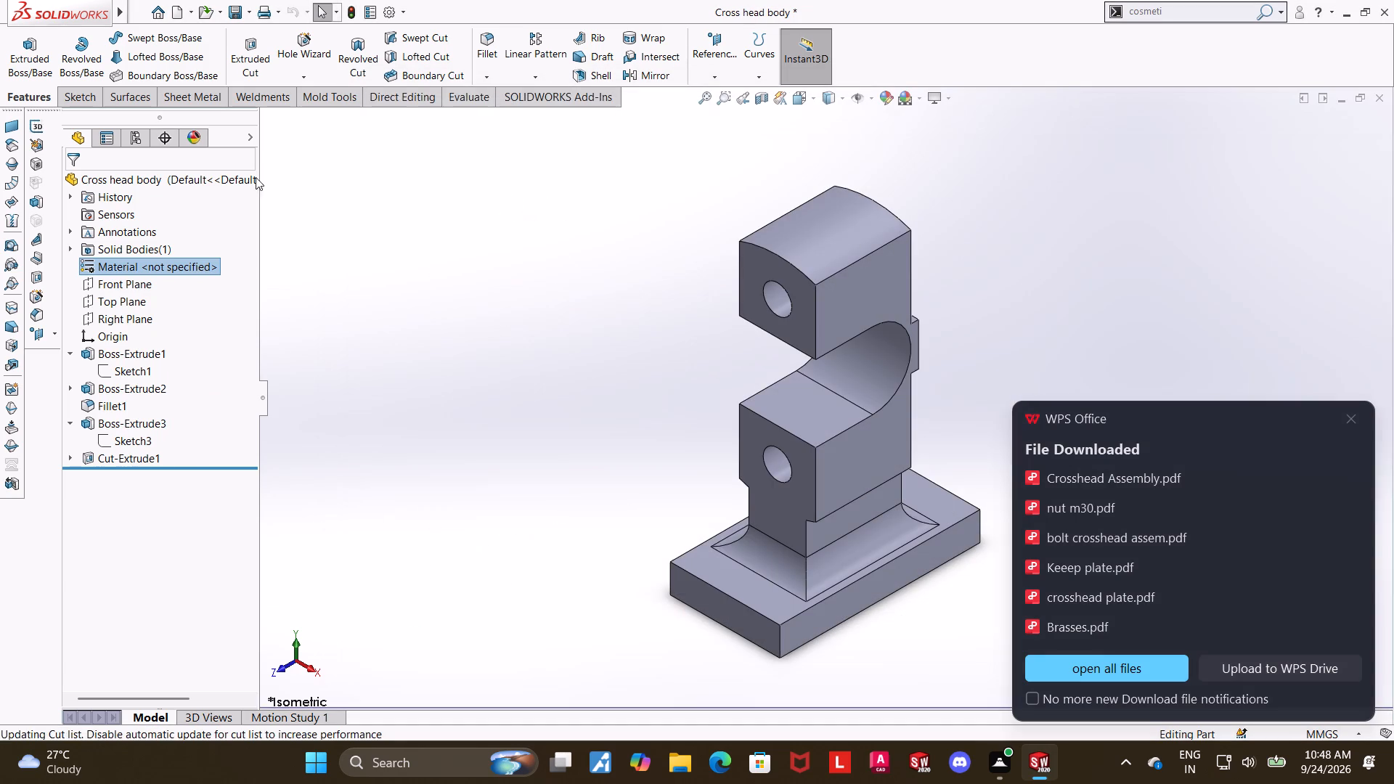
Save the Cross head body part and save a PDF copy of it in Downloads, keeping the original references.
click(187, 208)
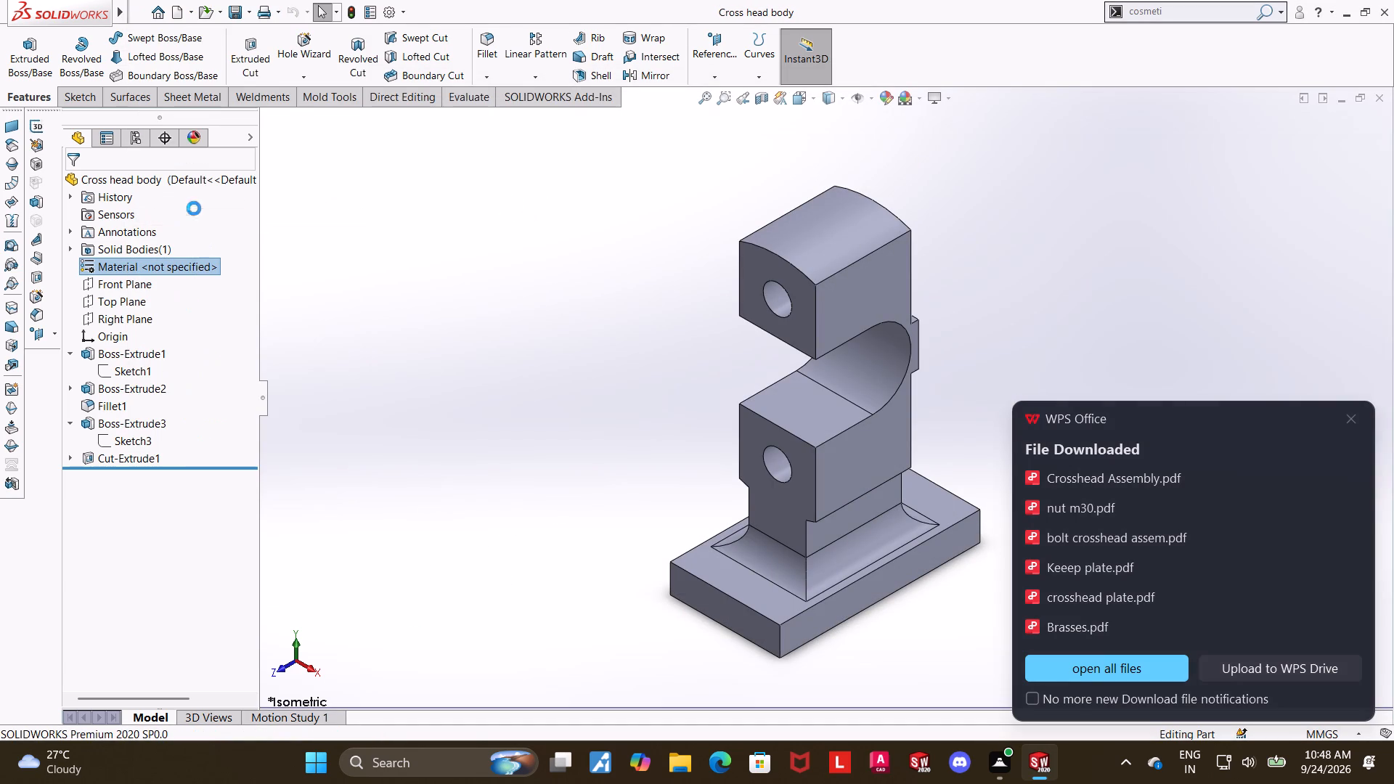
click(175, 197)
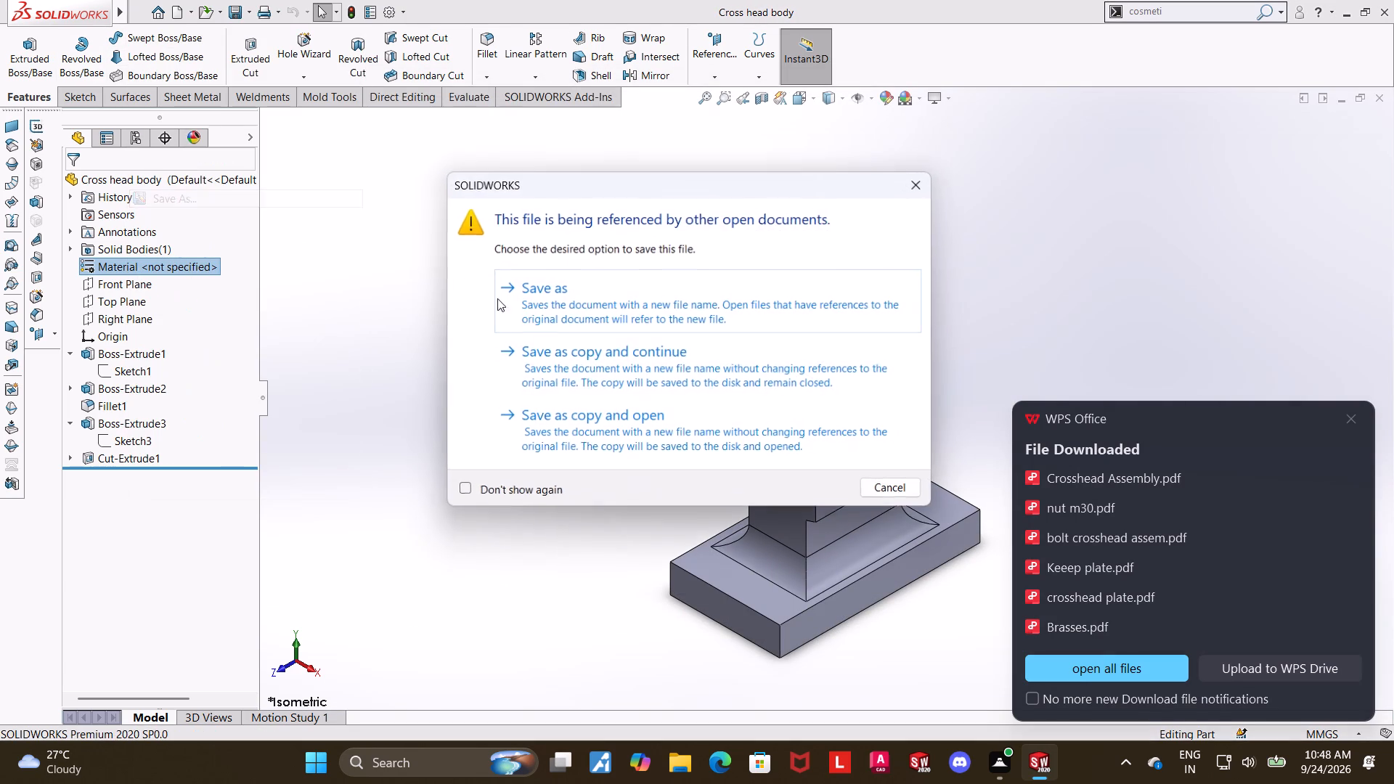
click(584, 381)
click(686, 412)
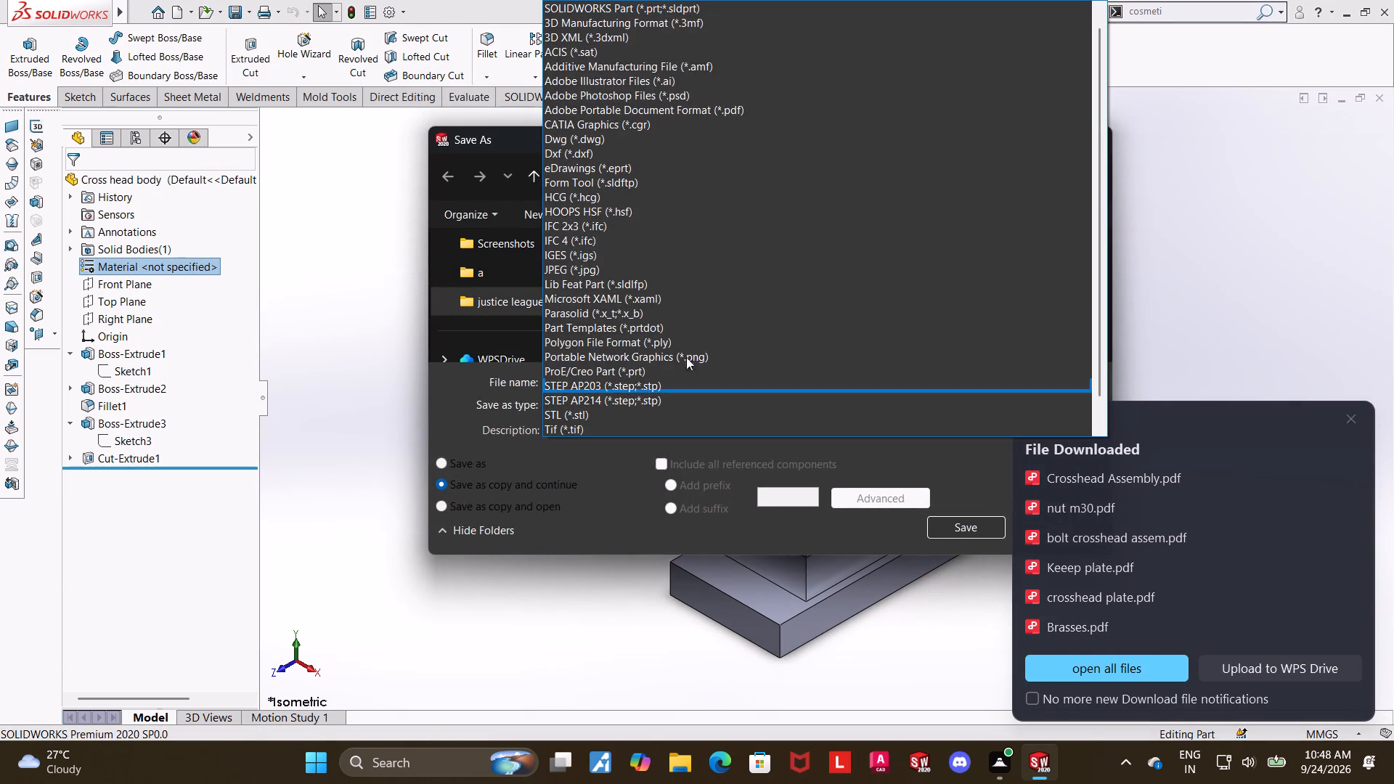
click(759, 103)
click(950, 551)
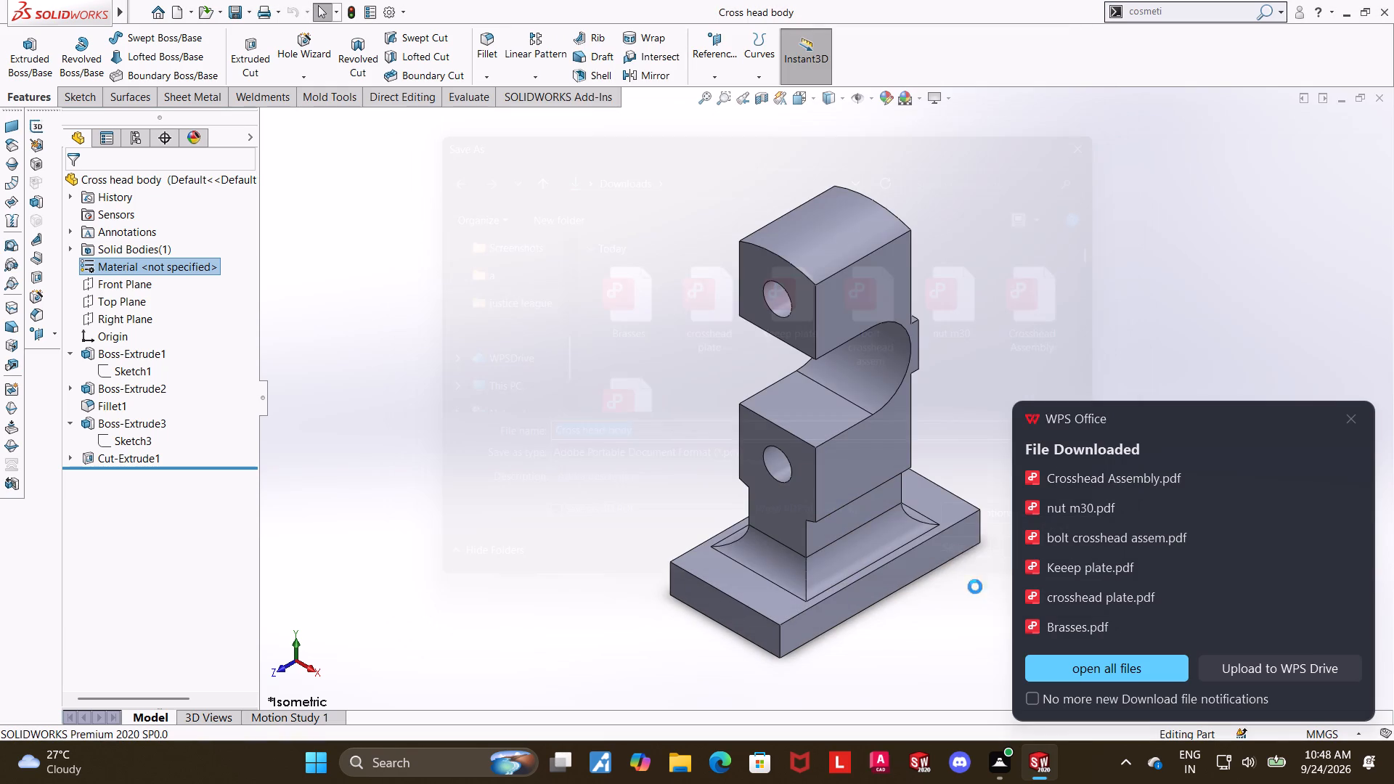